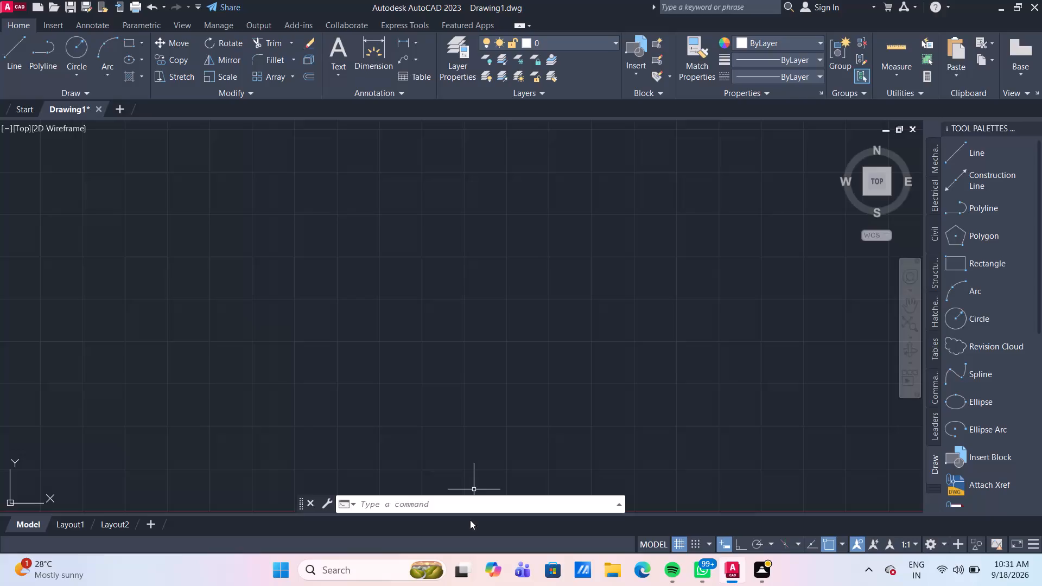
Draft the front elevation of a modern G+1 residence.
Turn on command log recording with LOGFILEON.
{"action": "left_click", "coordinate": [487, 505]}
{"action": "type", "text": "LOG"}
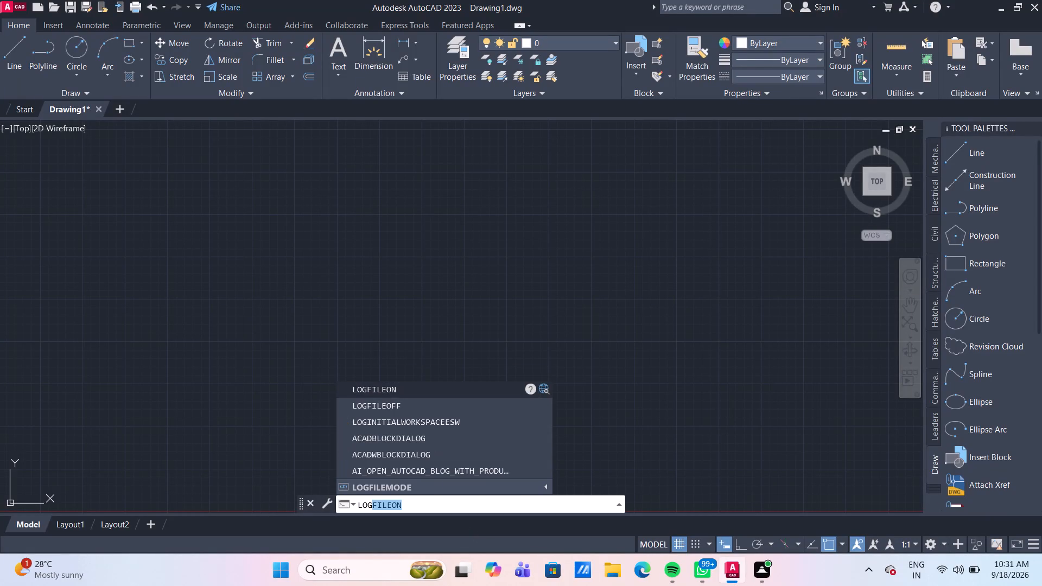
{"action": "left_click", "coordinate": [465, 391]}
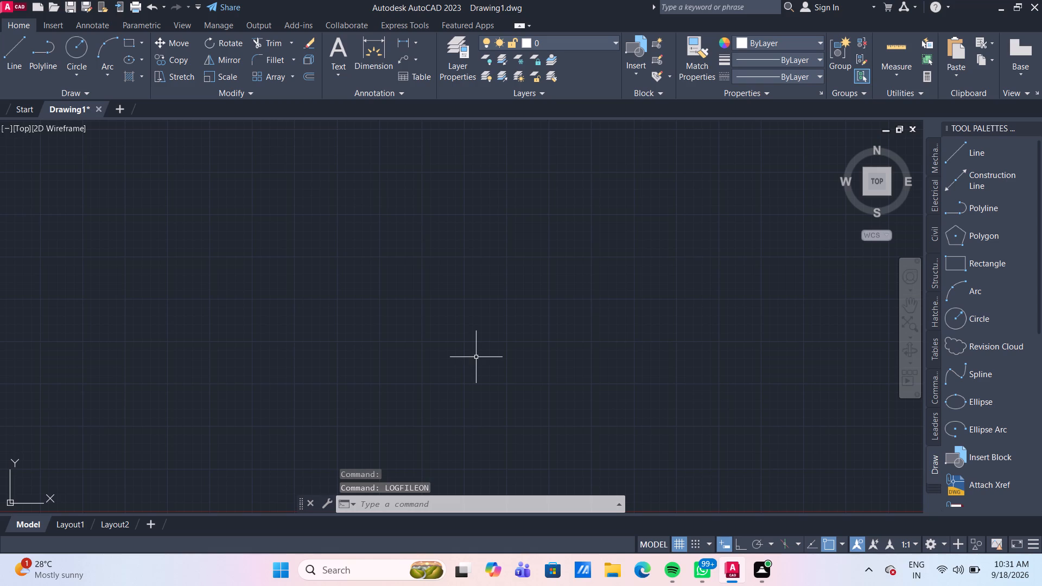
Configure the drawing units to Engineering length type with 0'-0" precision.
{"action": "type", "text": "UN"}
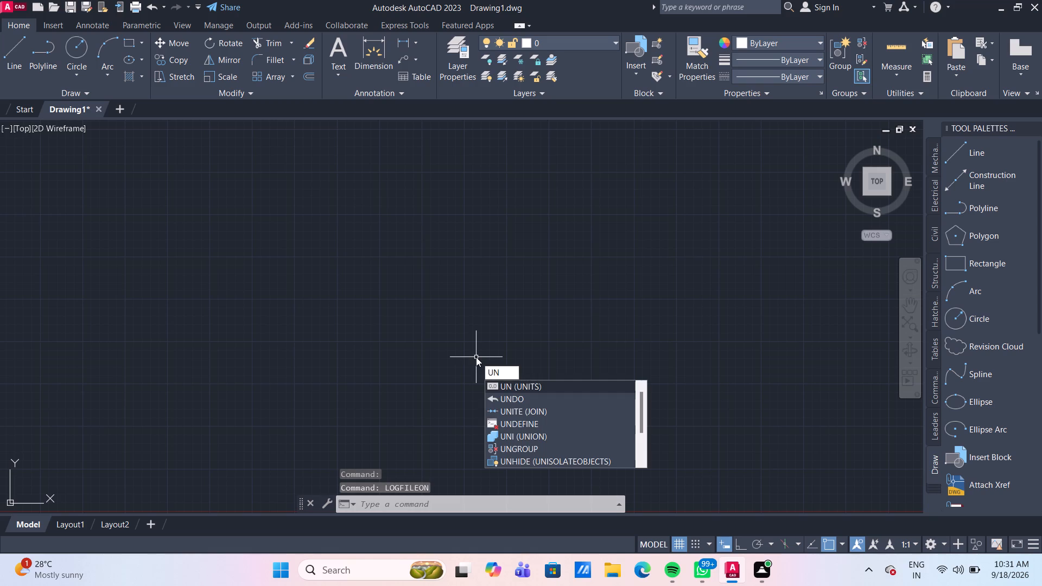
{"action": "key", "text": "shift+Return"}
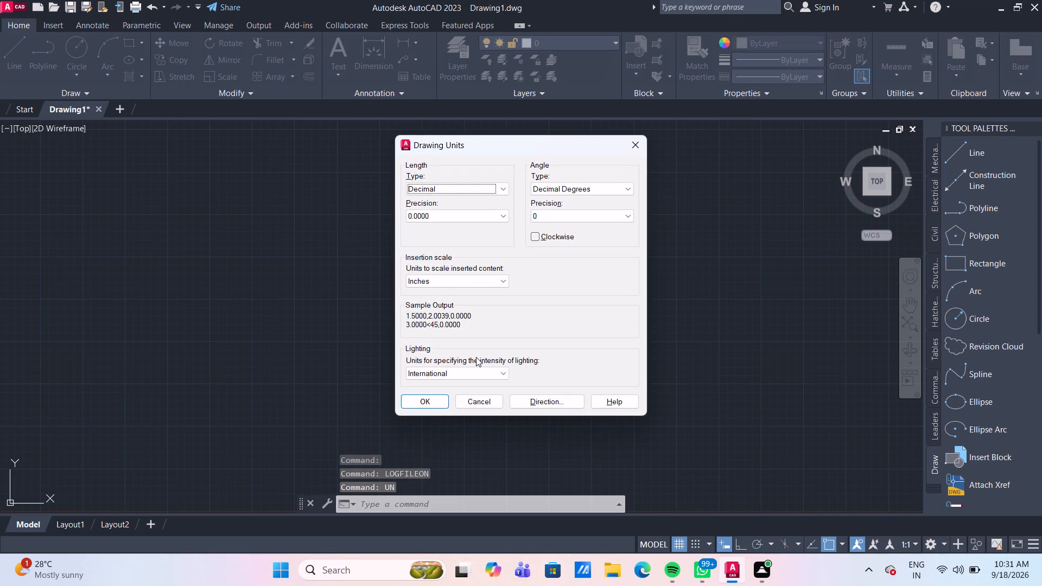
{"action": "left_click", "coordinate": [480, 187]}
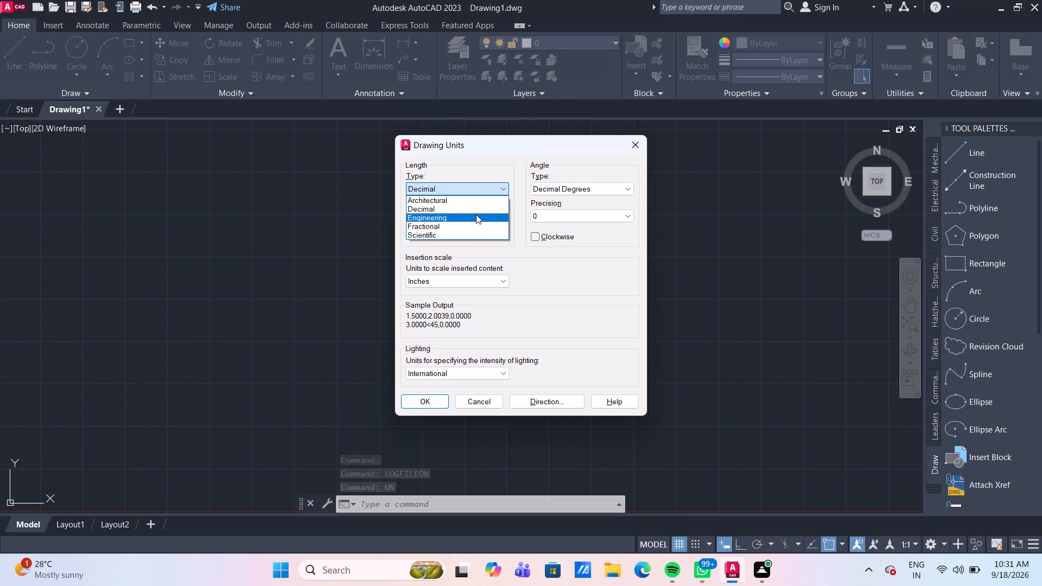
{"action": "left_click", "coordinate": [477, 220]}
{"action": "left_click", "coordinate": [477, 220]}
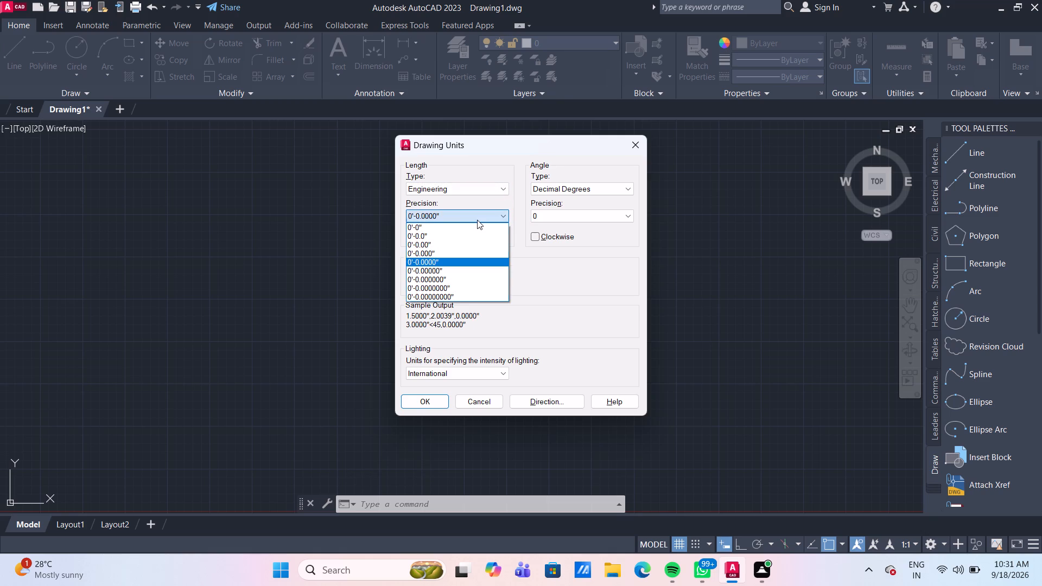
{"action": "left_click", "coordinate": [463, 228]}
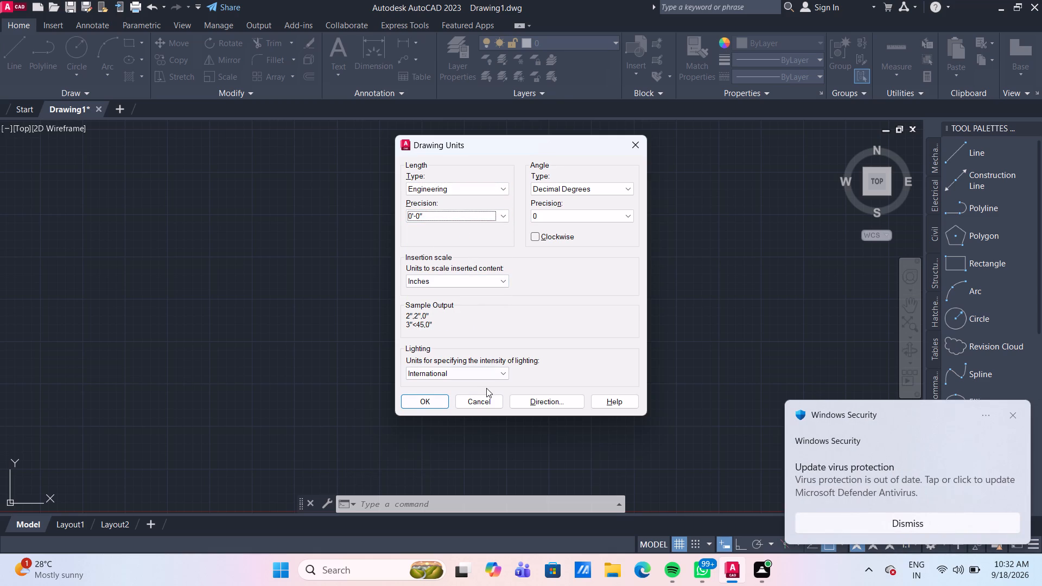
{"action": "left_click", "coordinate": [437, 401]}
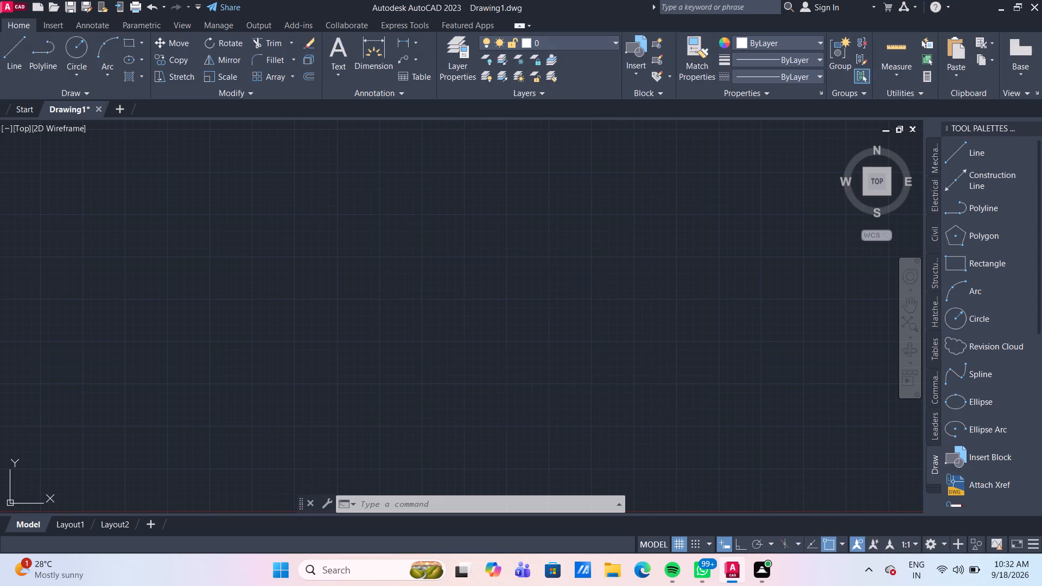
Set the model space limits with lower-left corner 0,0 and upper-right corner 100',100'.
{"action": "left_click", "coordinate": [455, 503]}
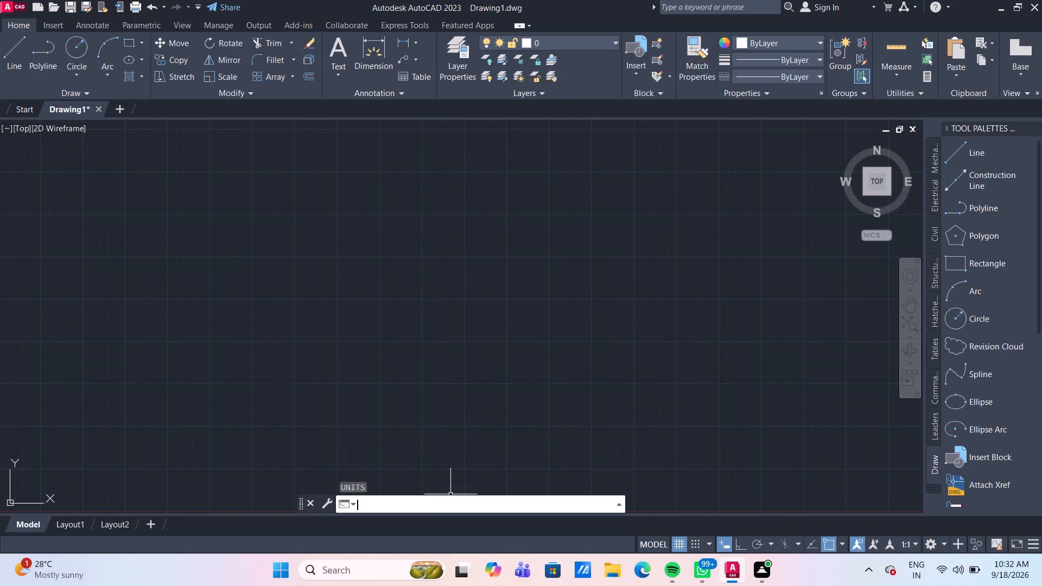
{"action": "type", "text": "LIM"}
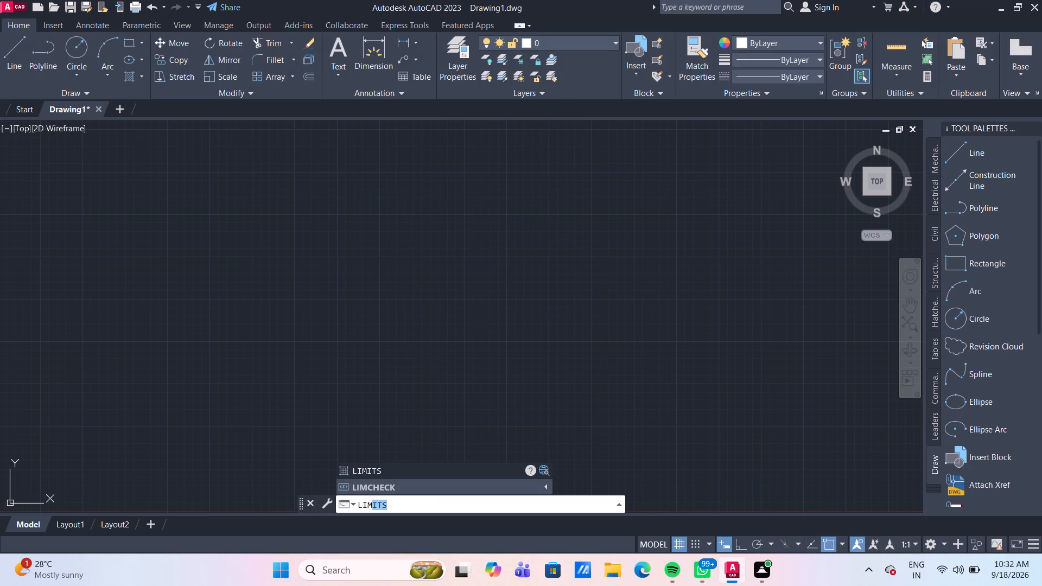
{"action": "key", "text": "Return"}
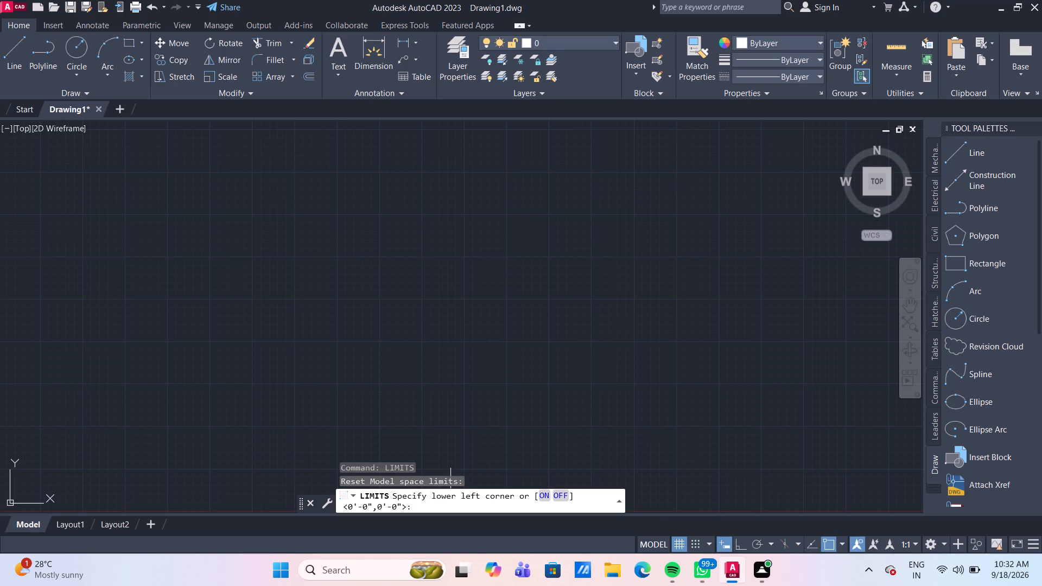
{"action": "type", "text": "0,0"}
{"action": "key", "text": "Return"}
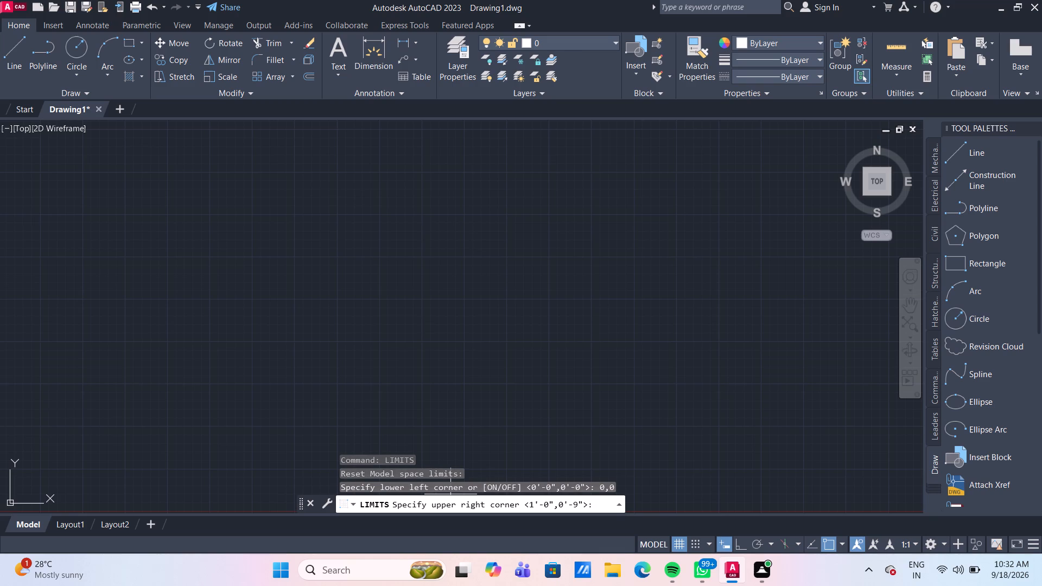
{"action": "type", "text": "100,"}
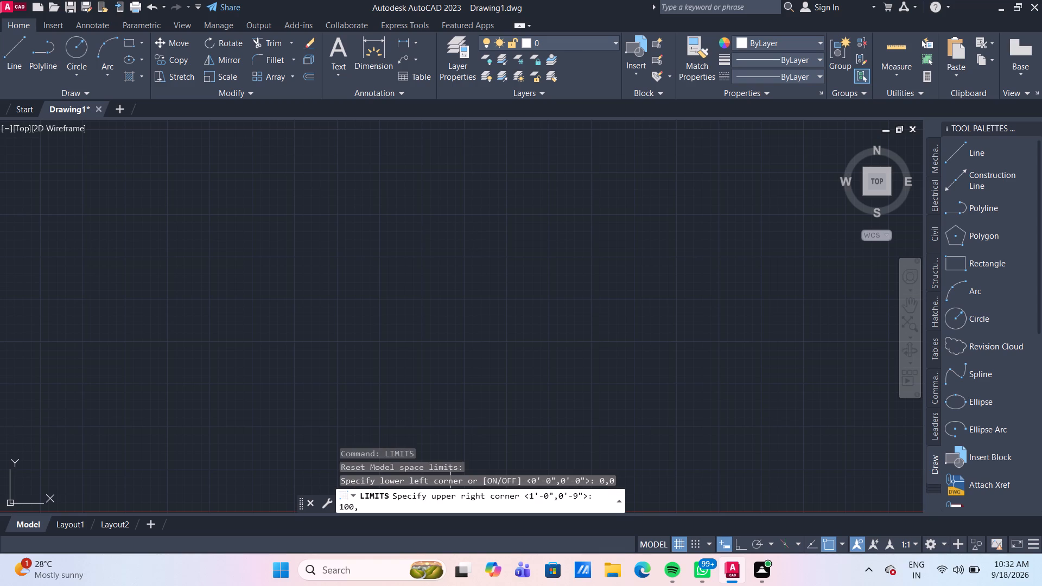
{"action": "type", "text": "10"}
{"action": "key", "text": "BackSpace"}
{"action": "key", "text": "BackSpace"}
{"action": "key", "text": "BackSpace"}
{"action": "key", "text": "apostrophe"}
{"action": "type", "text": ",100"}
{"action": "key", "text": "apostrophe"}
{"action": "key", "text": "Return"}
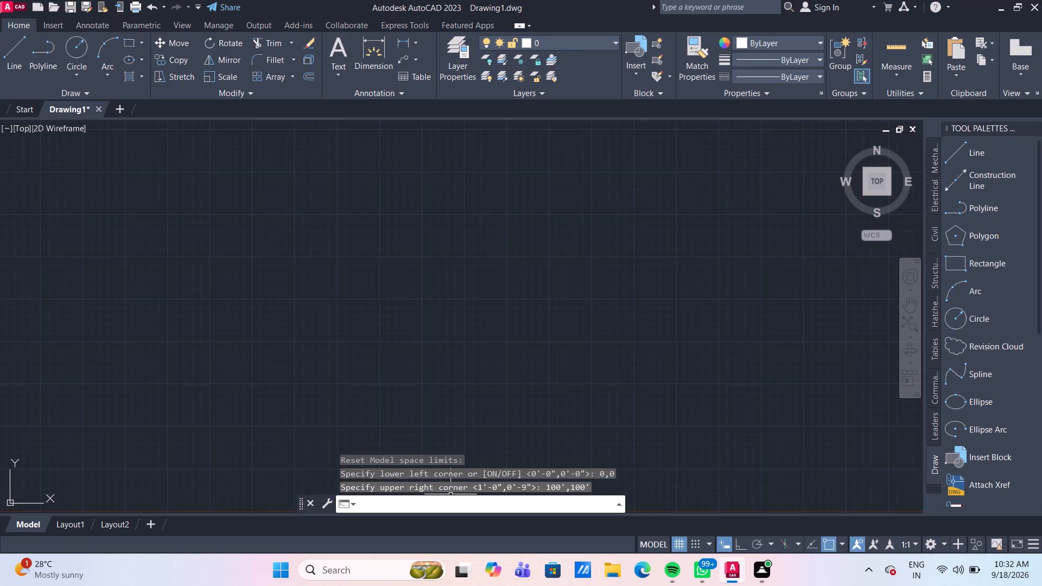
Zoom to All to fit the full drawing limits in the view.
{"action": "key", "text": "z"}
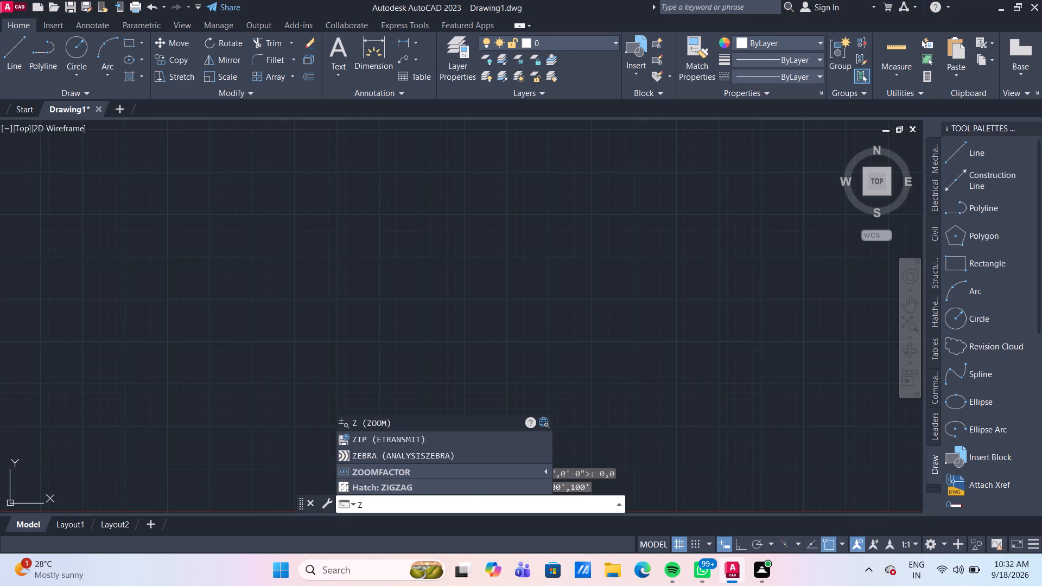
{"action": "key", "text": "Return"}
{"action": "key", "text": "a"}
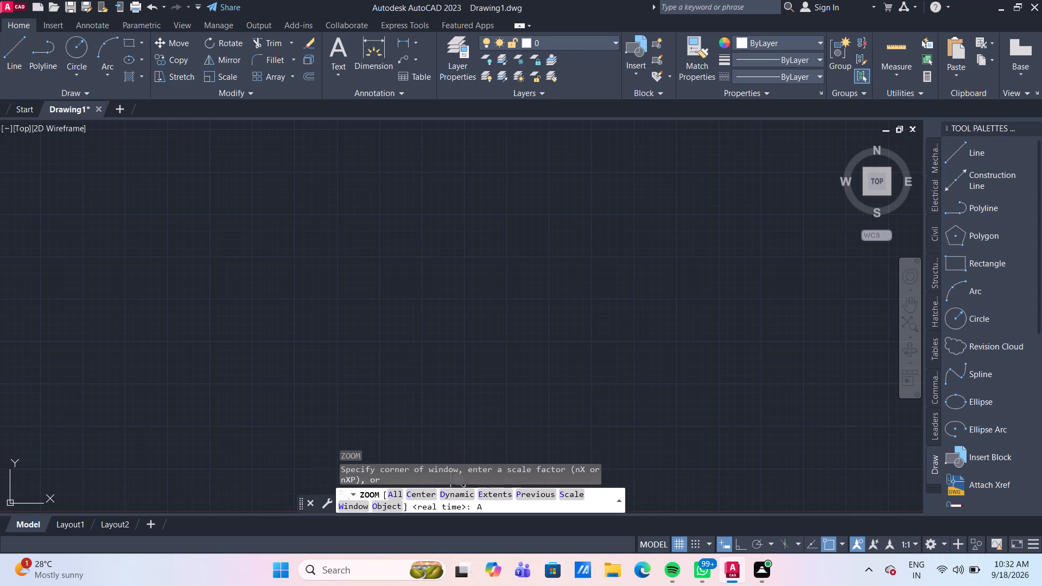
{"action": "key", "text": "Return"}
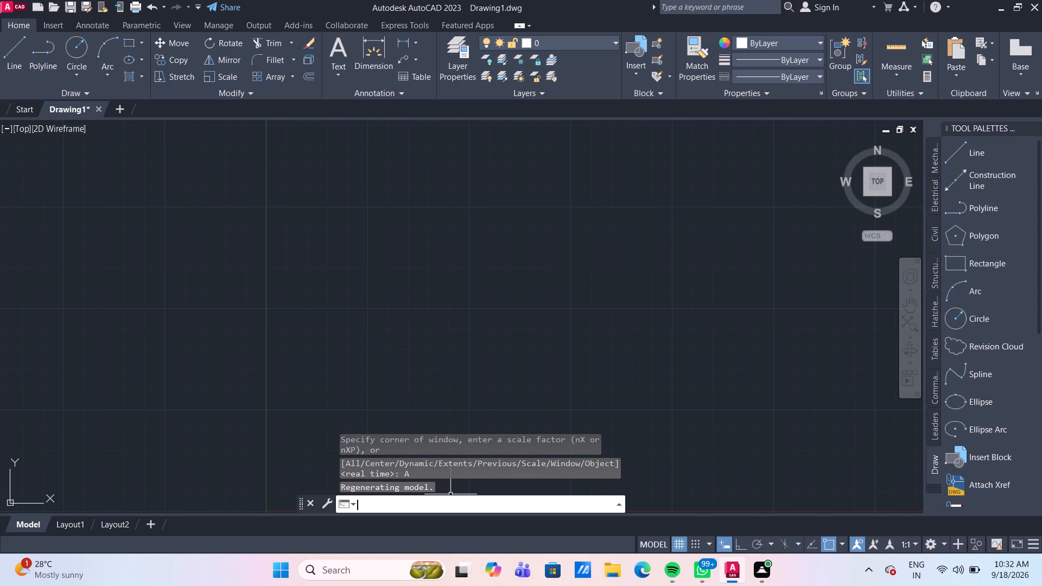
Modify the Standard dimension style's extension lines to extend 3" beyond dimension lines with a 2" offset from origin.
{"action": "key", "text": "d"}
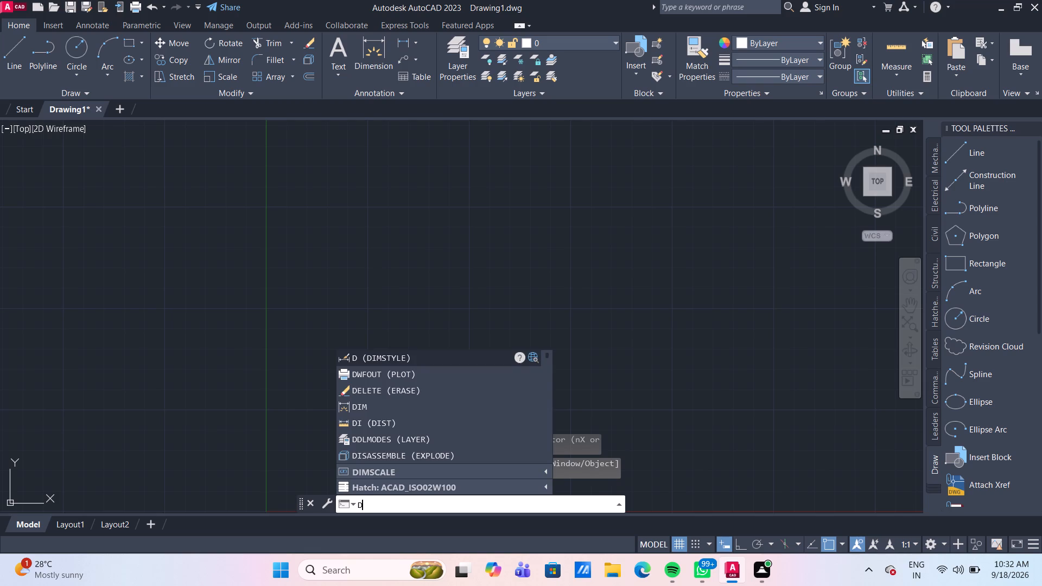
{"action": "key", "text": "Return"}
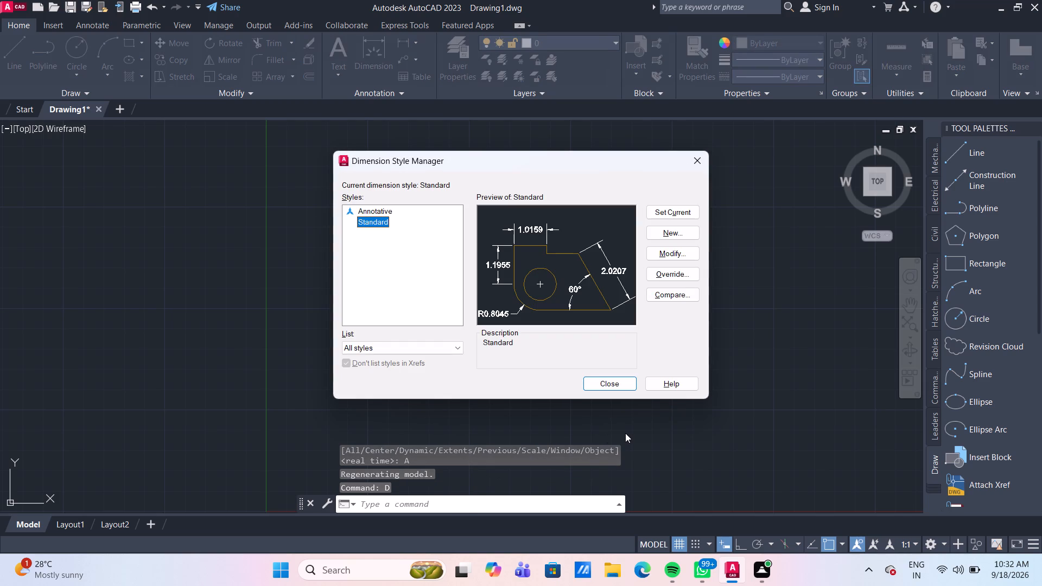
{"action": "scroll", "coordinate": [625, 433], "scroll_direction": "down", "scroll_amount": 2}
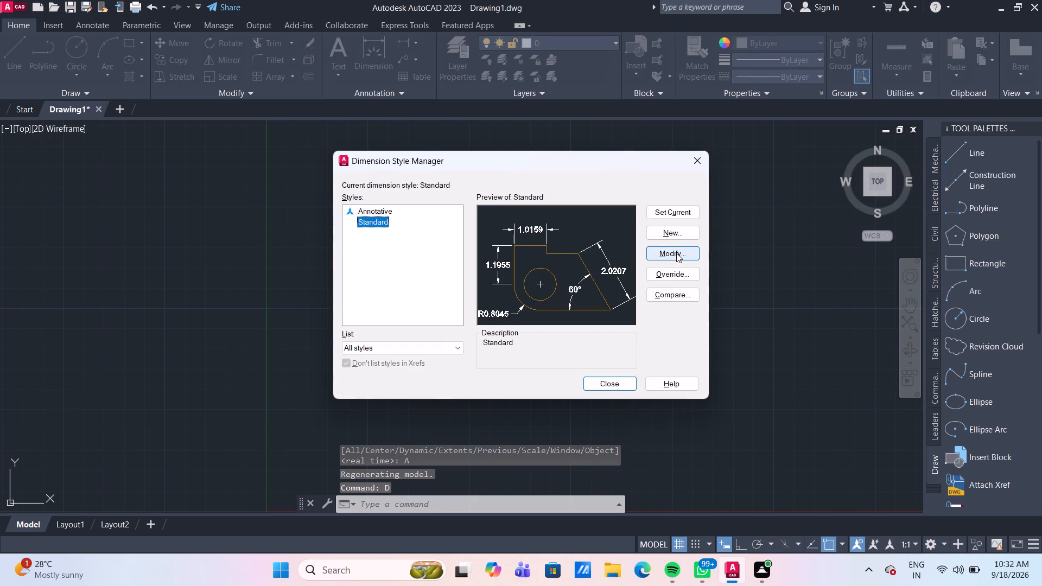
{"action": "left_click", "coordinate": [676, 253]}
{"action": "scroll", "coordinate": [671, 252], "scroll_direction": "down", "scroll_amount": 2}
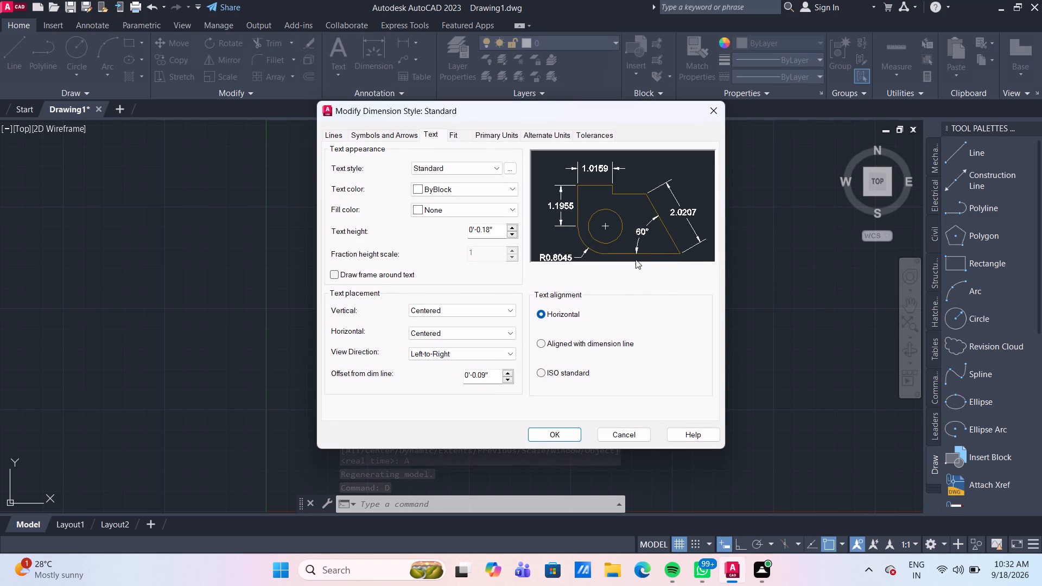
{"action": "left_click", "coordinate": [335, 136]}
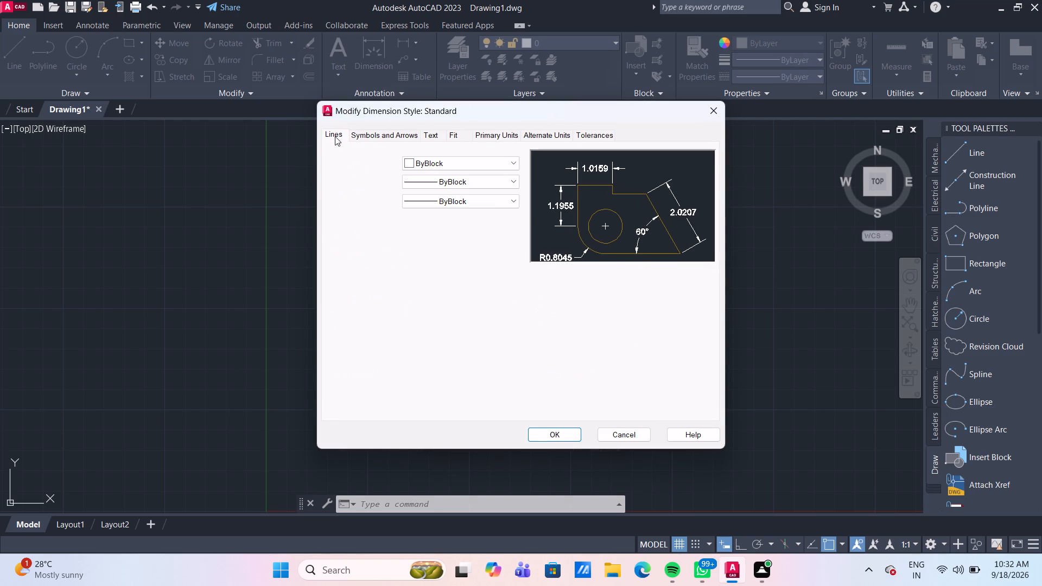
{"action": "scroll", "coordinate": [414, 227], "scroll_direction": "down", "scroll_amount": 4}
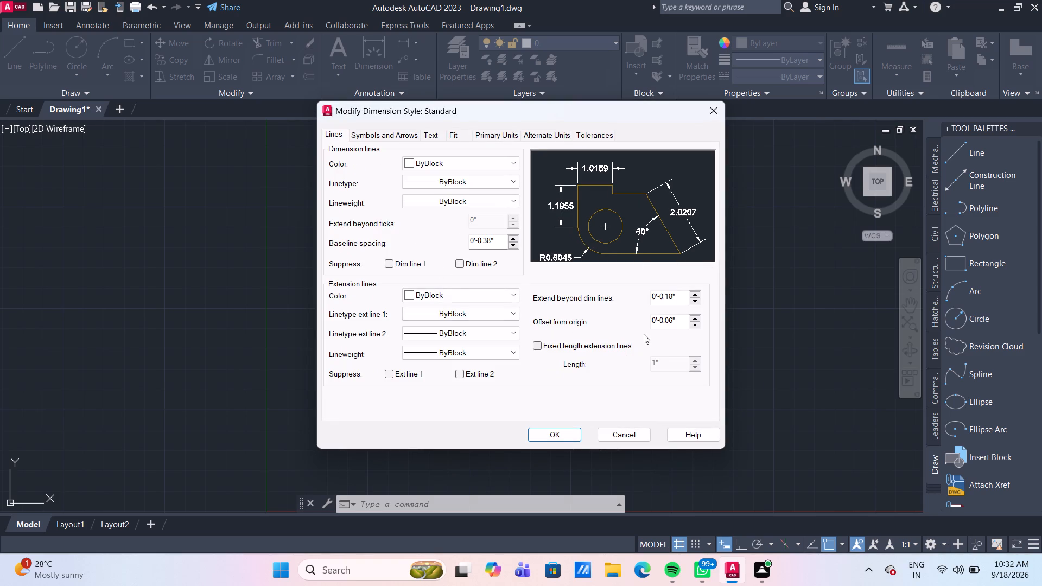
{"action": "left_click_drag", "start_coordinate": [683, 297], "coordinate": [638, 296]}
{"action": "type", "text": "3\""}
{"action": "key", "text": "Return"}
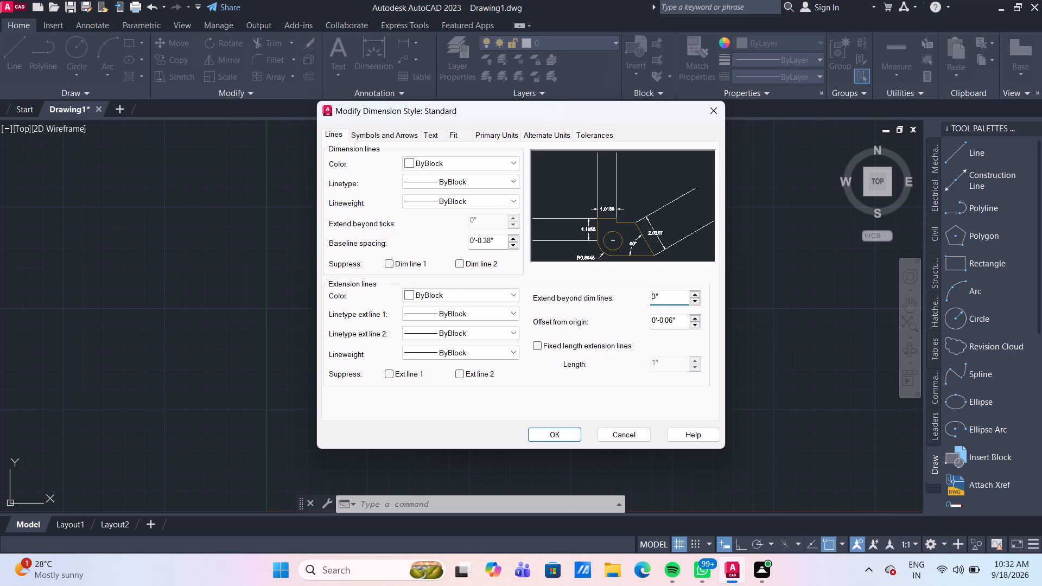
{"action": "left_click_drag", "start_coordinate": [681, 323], "coordinate": [663, 320]}
{"action": "left_click_drag", "start_coordinate": [663, 320], "coordinate": [635, 317]}
{"action": "type", "text": "2\""}
{"action": "key", "text": "Return"}
Set the Standard dimension style's center mark size to 2".
{"action": "left_click", "coordinate": [380, 136]}
{"action": "scroll", "coordinate": [391, 193], "scroll_direction": "down", "scroll_amount": 2}
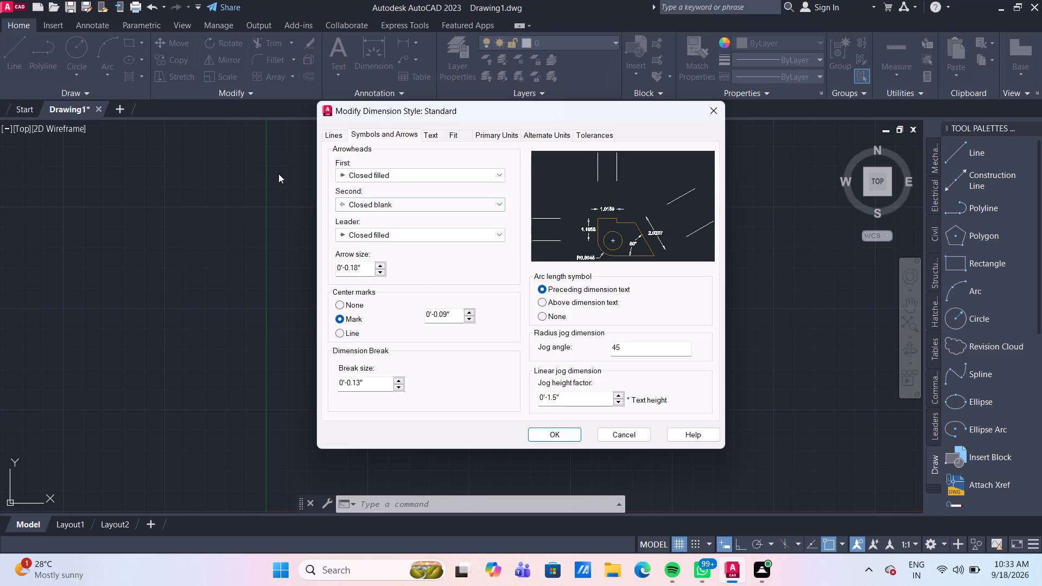
{"action": "left_click_drag", "start_coordinate": [448, 314], "coordinate": [415, 310]}
{"action": "type", "text": "2\""}
{"action": "key", "text": "Return"}
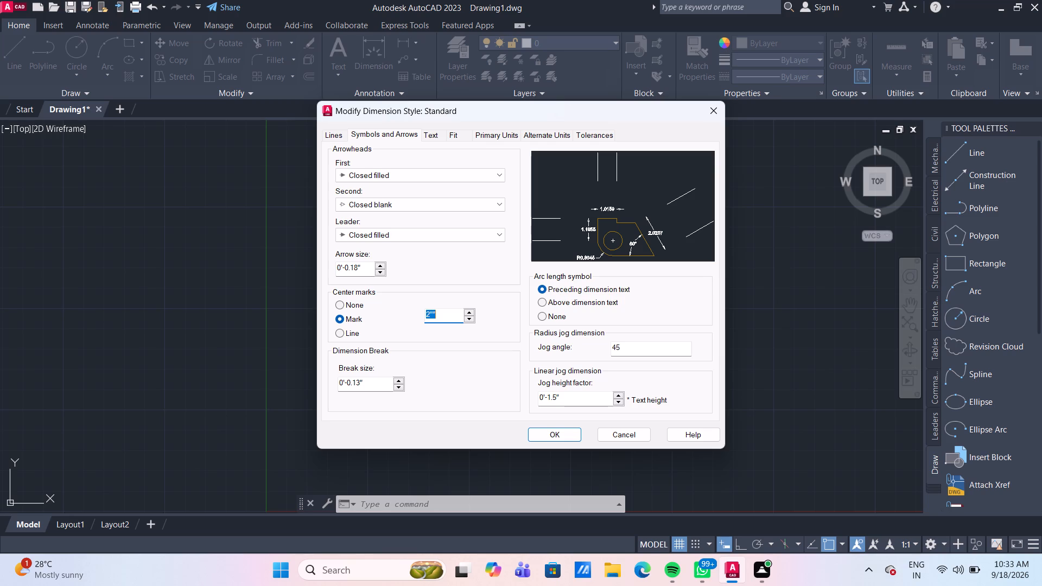
{"action": "left_click_drag", "start_coordinate": [370, 384], "coordinate": [330, 387]}
{"action": "left_click_drag", "start_coordinate": [371, 384], "coordinate": [336, 379]}
{"action": "left_click", "coordinate": [368, 384]}
{"action": "left_click", "coordinate": [444, 314]}
{"action": "key", "text": "BackSpace"}
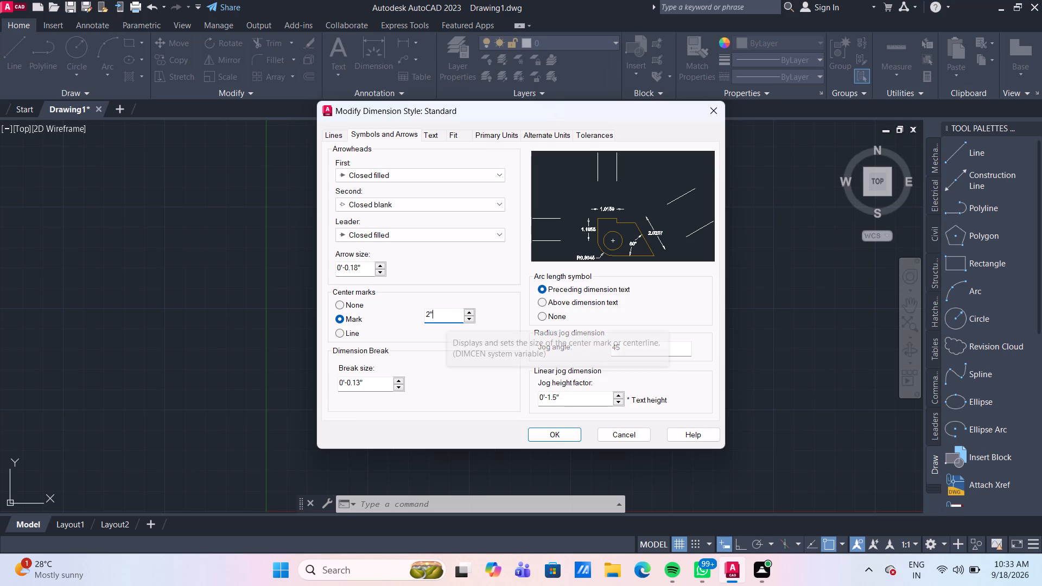
Set the Standard dimension style's dimension break size to 2".
{"action": "left_click", "coordinate": [380, 385]}
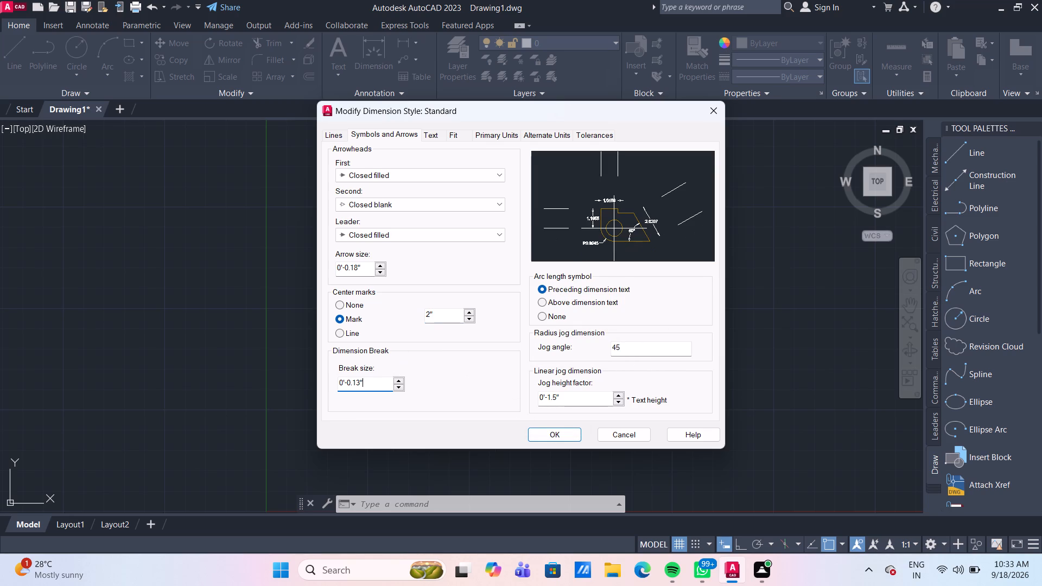
{"action": "key", "text": "BackSpace"}
{"action": "key", "text": "BackSpace"}
{"action": "key", "text": "BackSpace"}
{"action": "key", "text": "BackSpace"}
{"action": "key", "text": "BackSpace"}
{"action": "key", "text": "BackSpace"}
{"action": "key", "text": "BackSpace"}
{"action": "key", "text": "BackSpace"}
{"action": "key", "text": "BackSpace"}
{"action": "key", "text": "BackSpace"}
{"action": "key", "text": "BackSpace"}
{"action": "key", "text": "BackSpace"}
{"action": "key", "text": "BackSpace"}
{"action": "type", "text": "2\""}
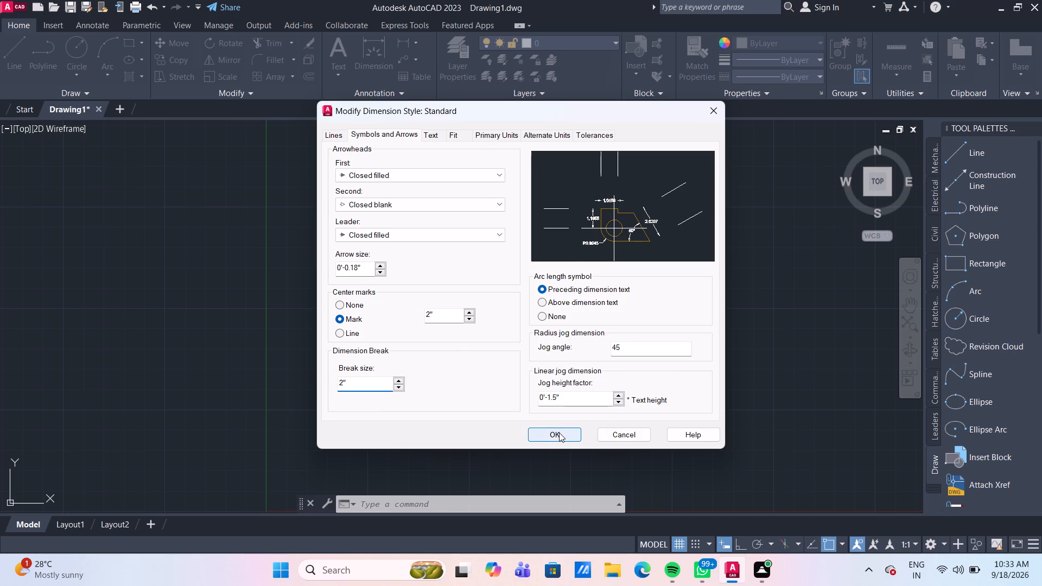
{"action": "left_click", "coordinate": [591, 400]}
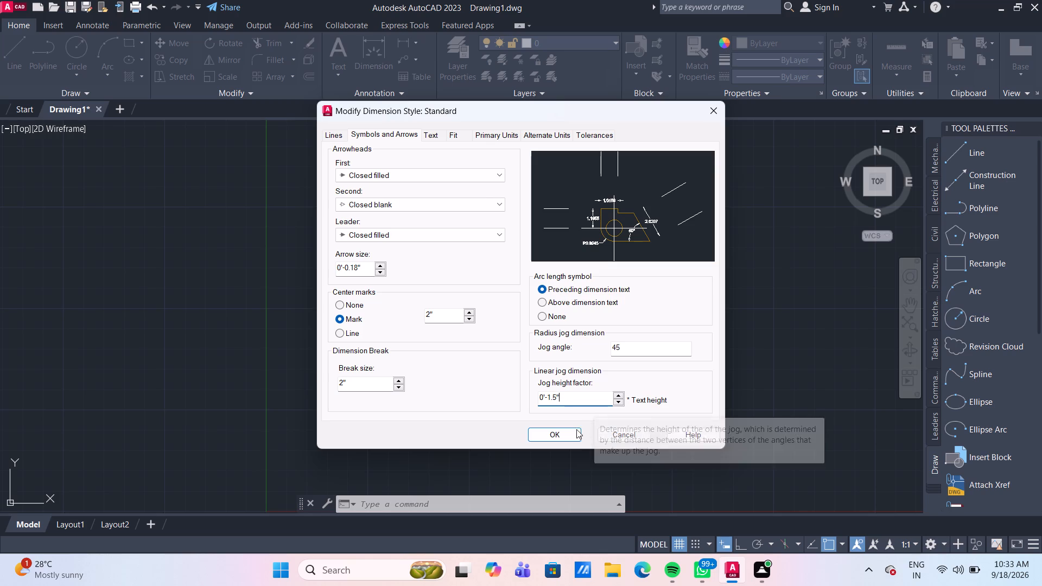
Set the Standard dimension style's text height to 6" and its text offset from the dimension line to 2".
{"action": "left_click", "coordinate": [433, 136]}
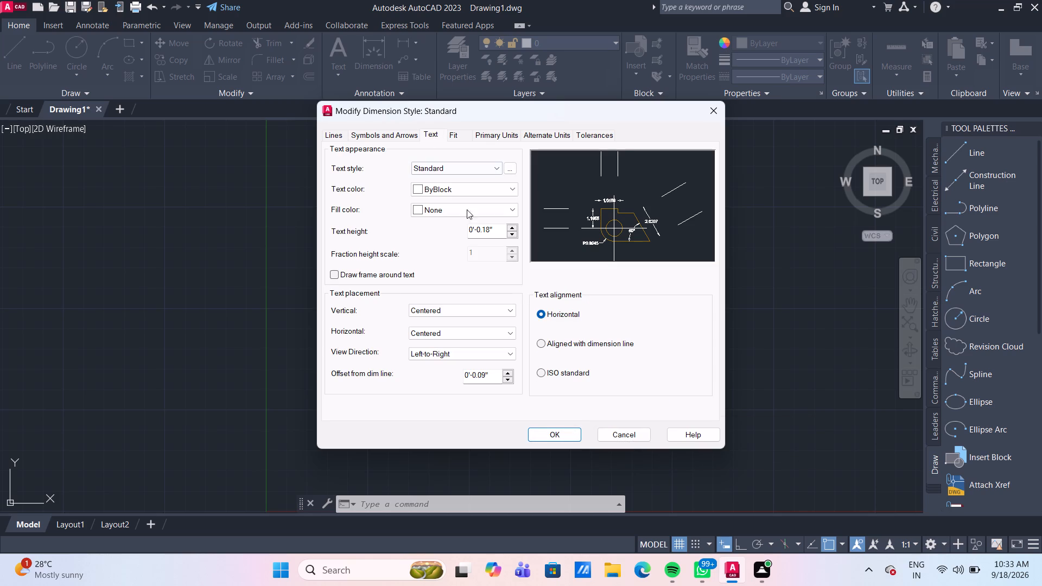
{"action": "left_click_drag", "start_coordinate": [493, 228], "coordinate": [462, 228]}
{"action": "type", "text": "6\""}
{"action": "key", "text": "Return"}
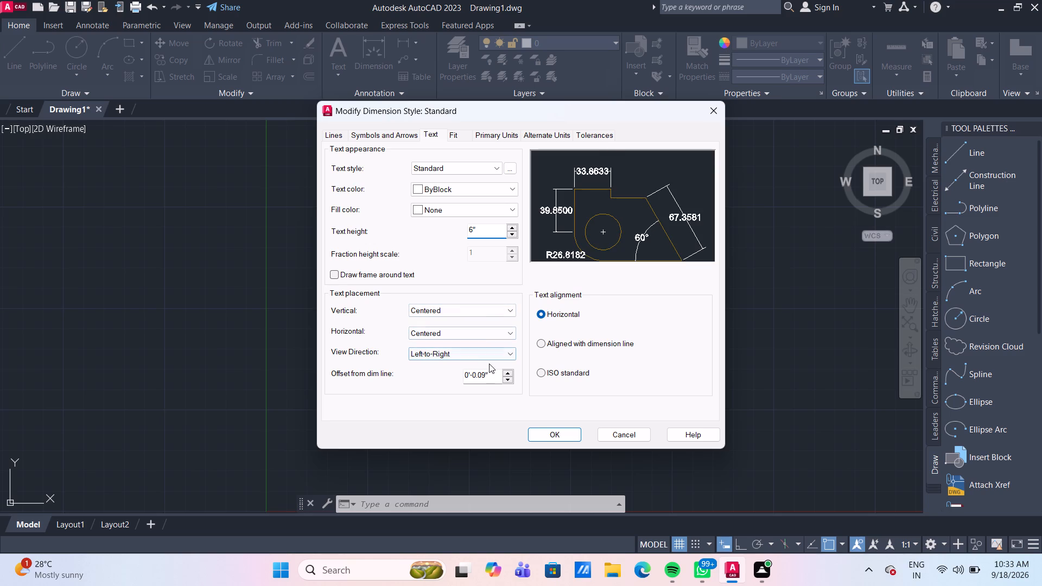
{"action": "left_click_drag", "start_coordinate": [490, 376], "coordinate": [459, 368]}
{"action": "left_click_drag", "start_coordinate": [459, 368], "coordinate": [449, 366]}
{"action": "type", "text": "2\""}
{"action": "key", "text": "Return"}
Set the Standard dimension style's primary linear units to Engineering format with 0'-0" precision.
{"action": "left_click", "coordinate": [462, 133]}
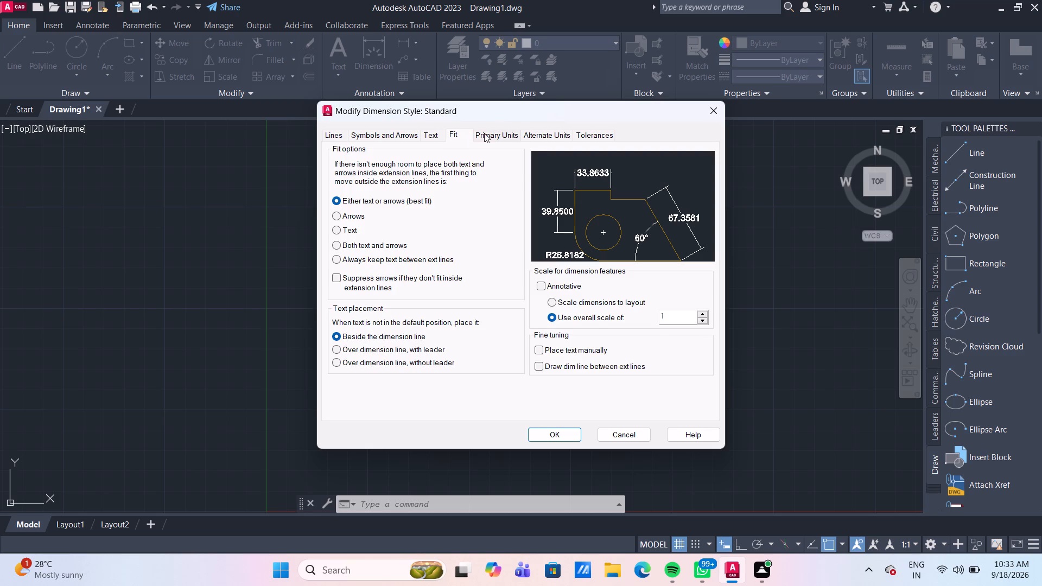
{"action": "left_click", "coordinate": [484, 133]}
{"action": "left_click", "coordinate": [493, 162]}
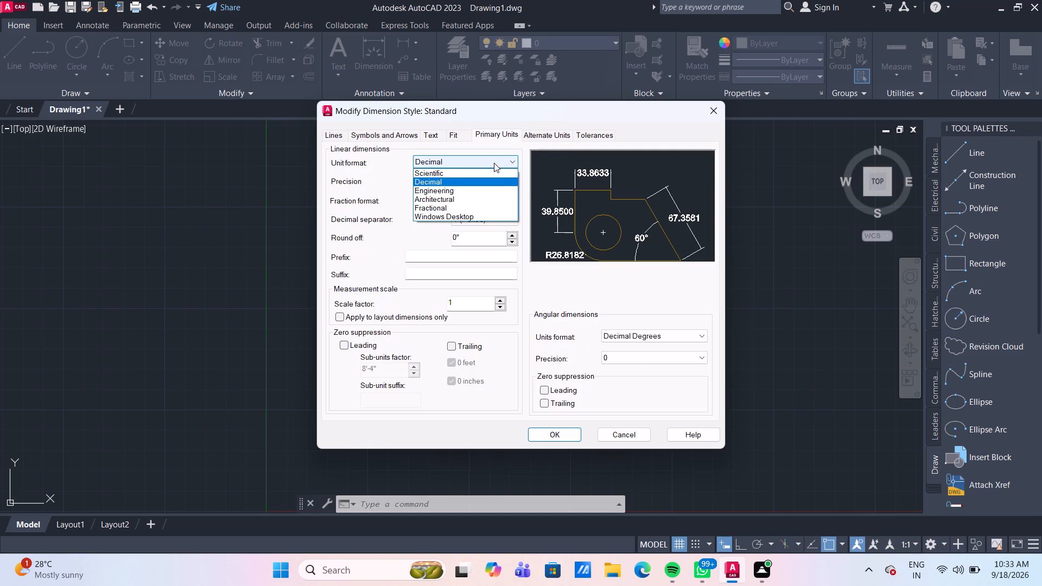
{"action": "left_click", "coordinate": [501, 193]}
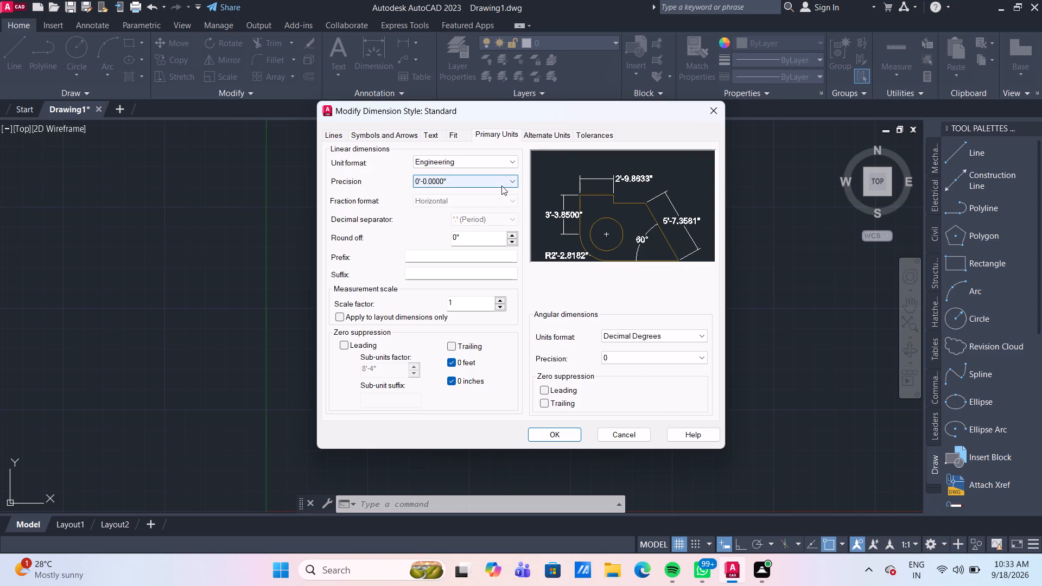
{"action": "left_click", "coordinate": [501, 186]}
{"action": "left_click", "coordinate": [498, 190]}
{"action": "scroll", "coordinate": [498, 190], "scroll_direction": "down", "scroll_amount": 2}
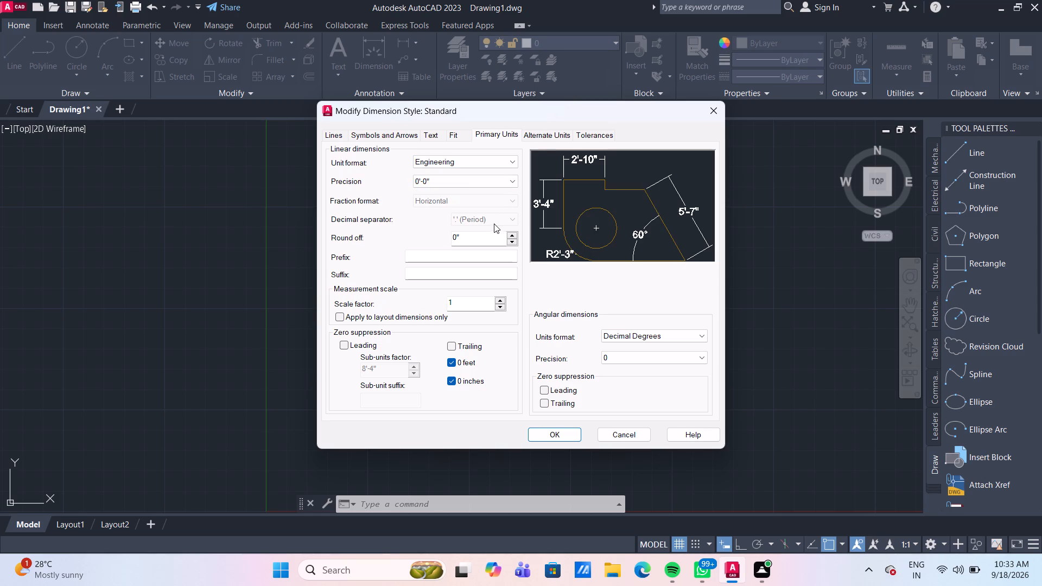
{"action": "scroll", "coordinate": [494, 224], "scroll_direction": "down", "scroll_amount": 1}
Apply the dimension style modifications and make Standard the current dimension style.
{"action": "left_click", "coordinate": [535, 135]}
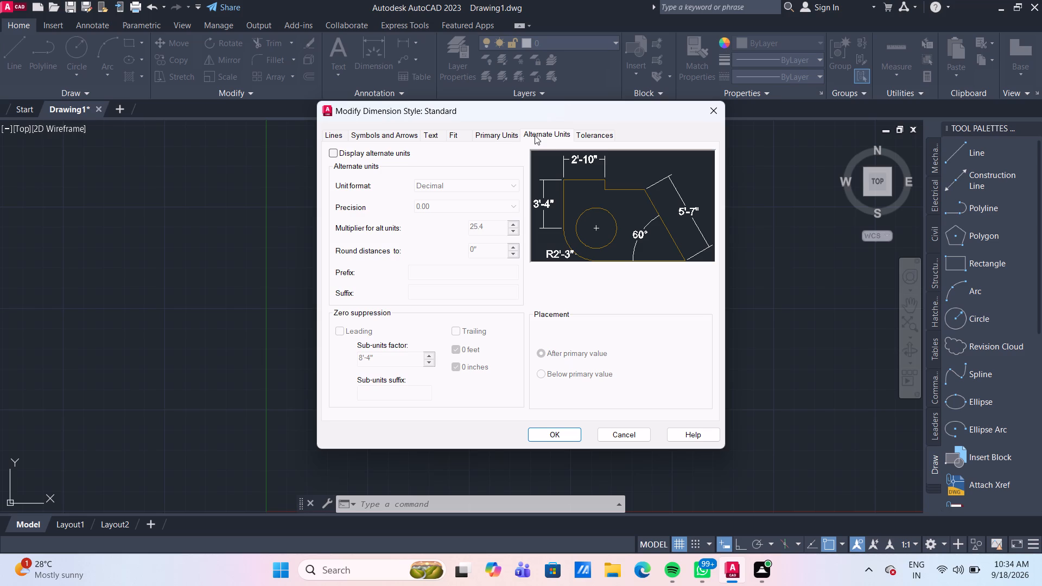
{"action": "left_click", "coordinate": [588, 130]}
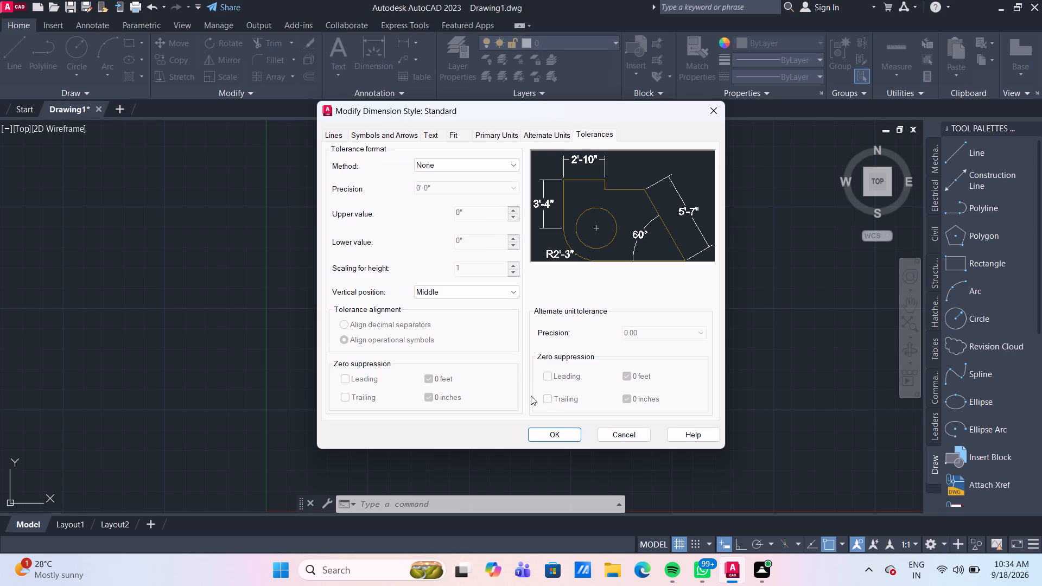
{"action": "left_click", "coordinate": [556, 436]}
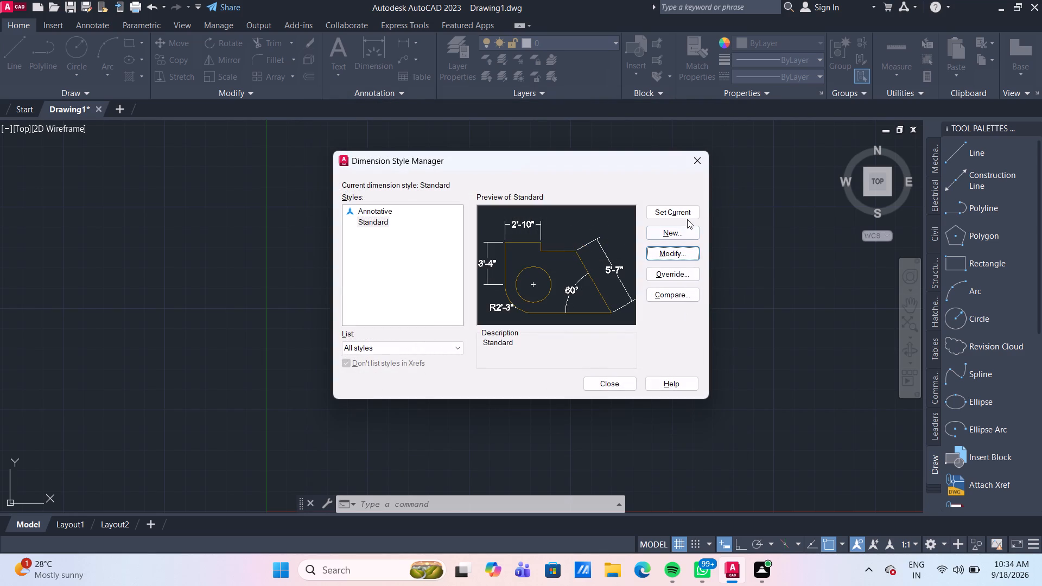
{"action": "left_click", "coordinate": [681, 211]}
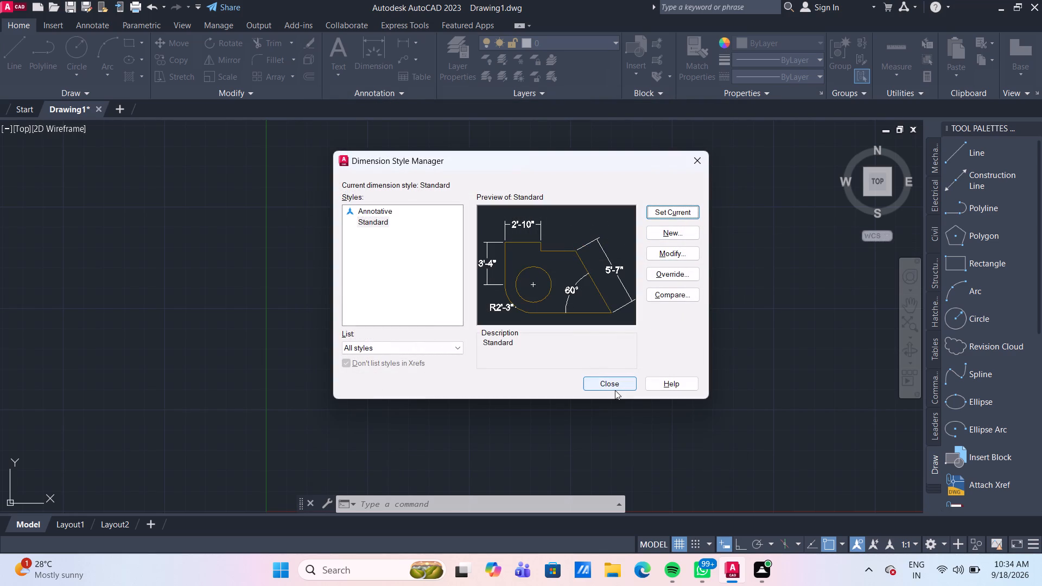
{"action": "left_click", "coordinate": [615, 385]}
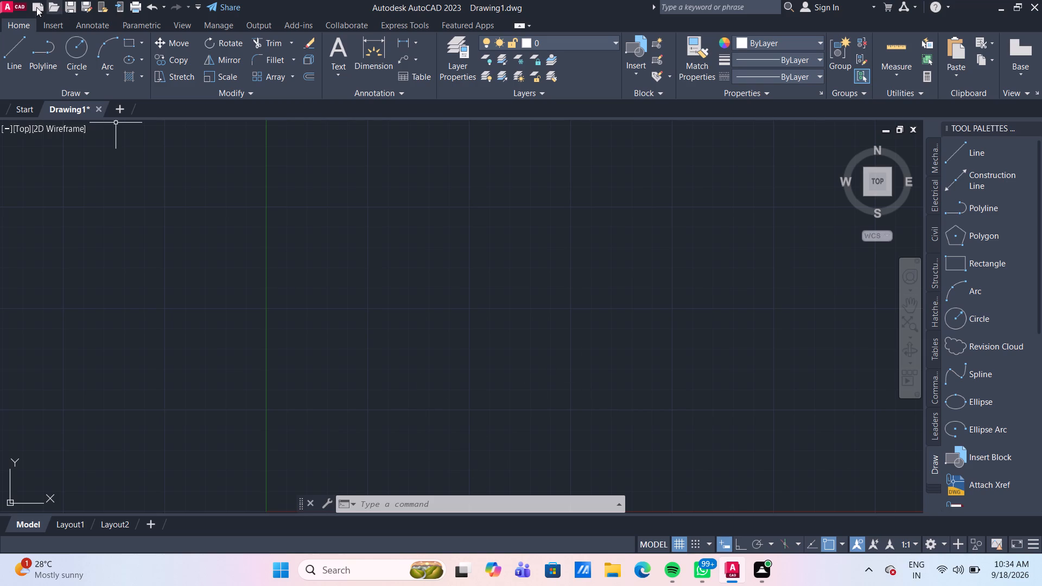
With Ortho on, draw a horizontal line 42'0.1" long, starting above and to the right of the origin.
{"action": "left_click", "coordinate": [16, 61]}
{"action": "scroll", "coordinate": [361, 239], "scroll_direction": "down", "scroll_amount": 2}
{"action": "middle_click_drag", "start_coordinate": [425, 334], "coordinate": [271, 404]}
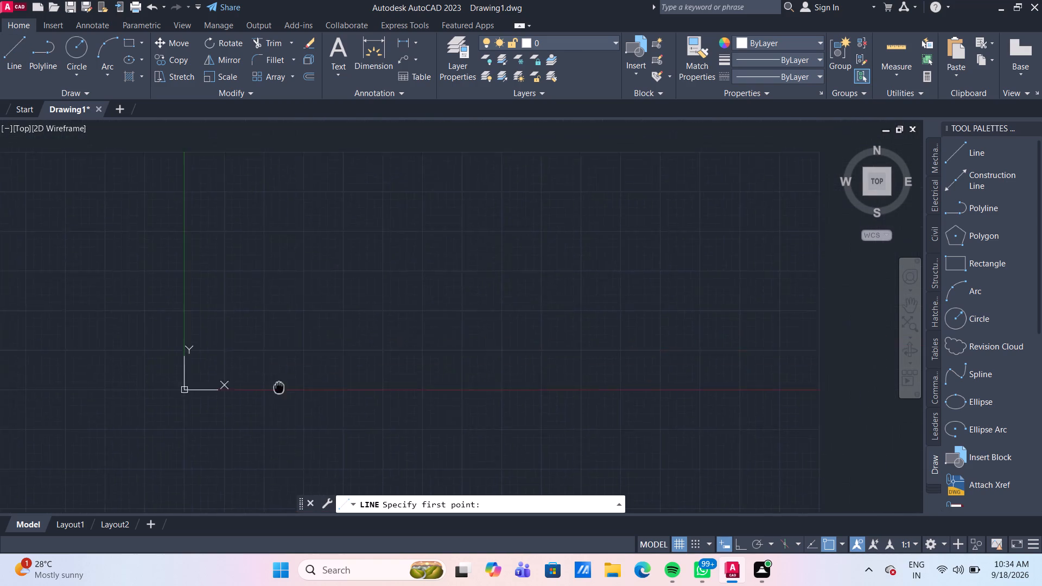
{"action": "middle_click_drag", "start_coordinate": [271, 404], "coordinate": [270, 408]}
{"action": "scroll", "coordinate": [283, 381], "scroll_direction": "up", "scroll_amount": 2}
{"action": "middle_click_drag", "start_coordinate": [287, 373], "coordinate": [261, 405]}
{"action": "scroll", "coordinate": [259, 405], "scroll_direction": "down", "scroll_amount": 1}
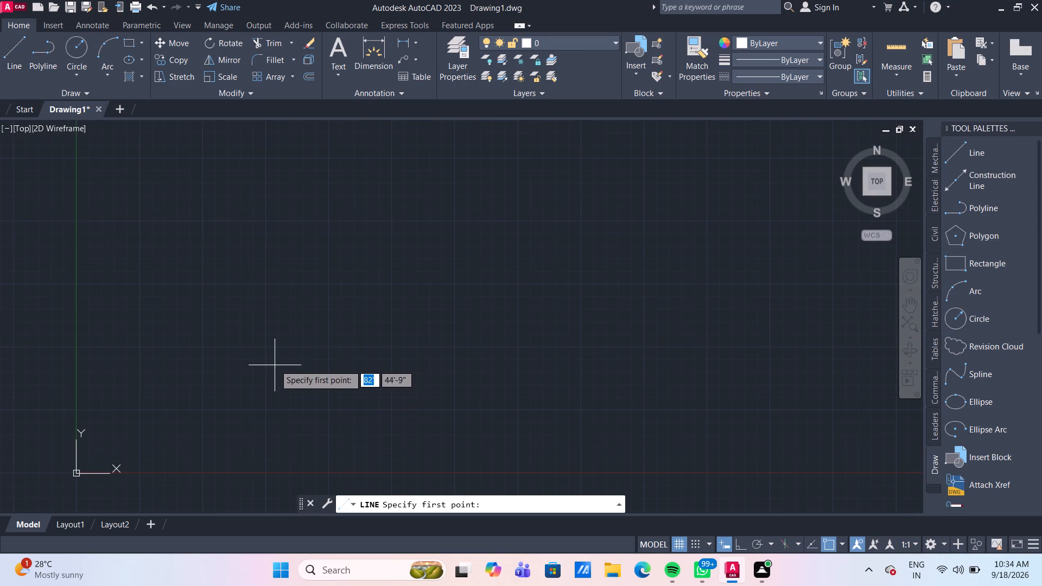
{"action": "left_click", "coordinate": [265, 348]}
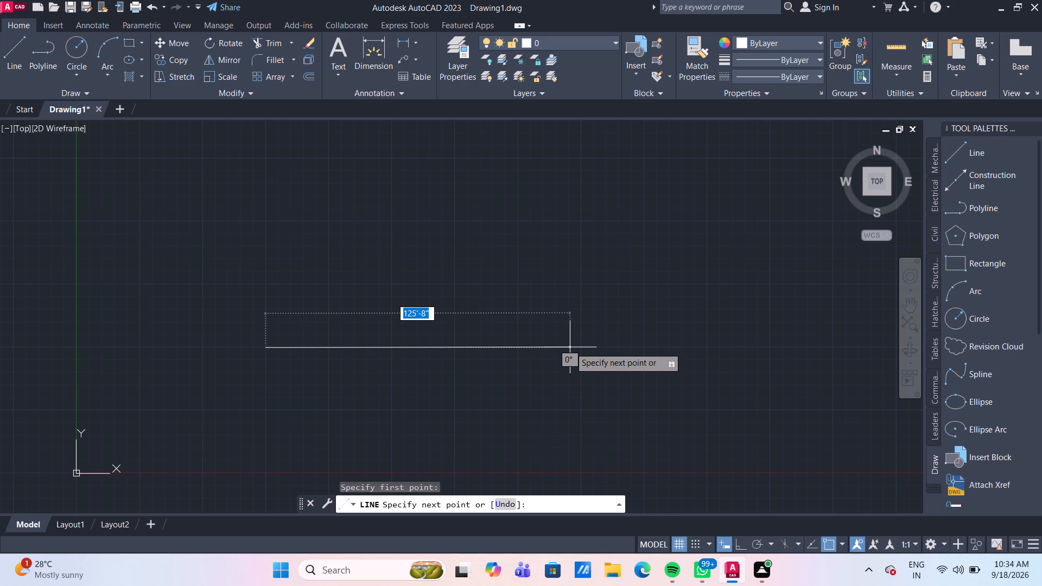
{"action": "key", "text": "F8"}
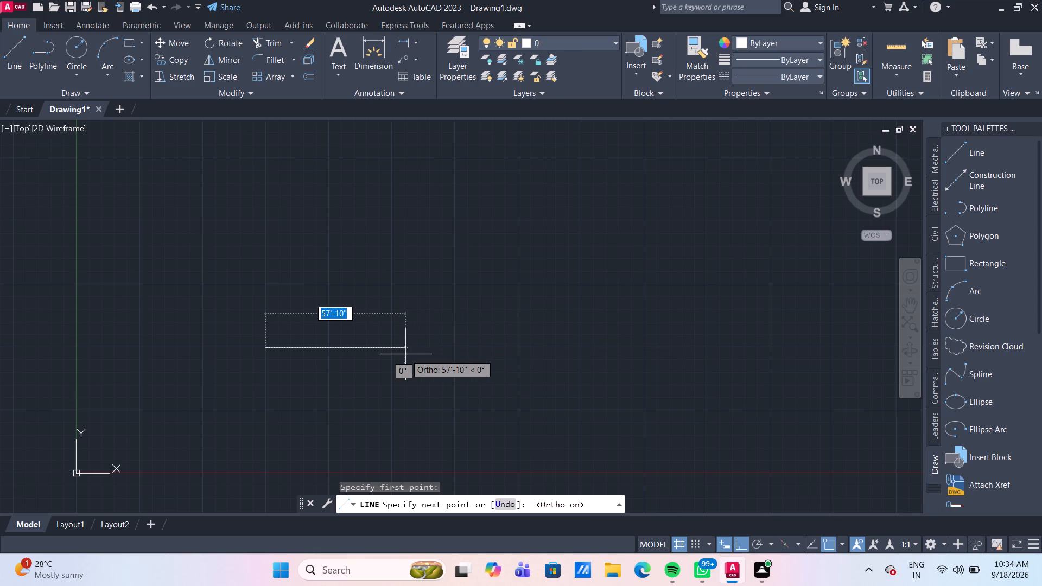
{"action": "type", "text": "42"}
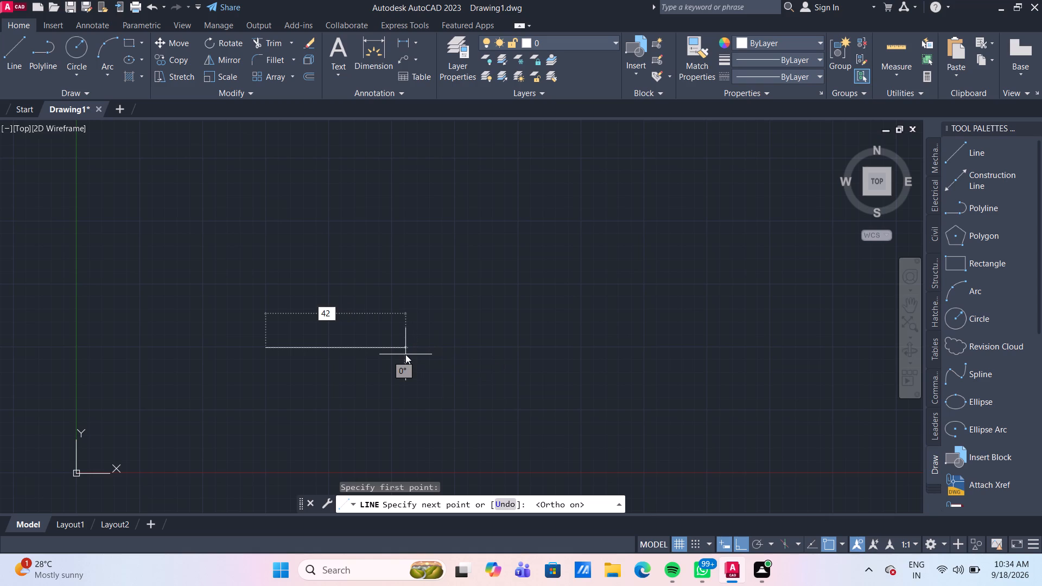
{"action": "key", "text": "apostrophe"}
{"action": "type", "text": "0.1\""}
{"action": "key", "text": "Return"}
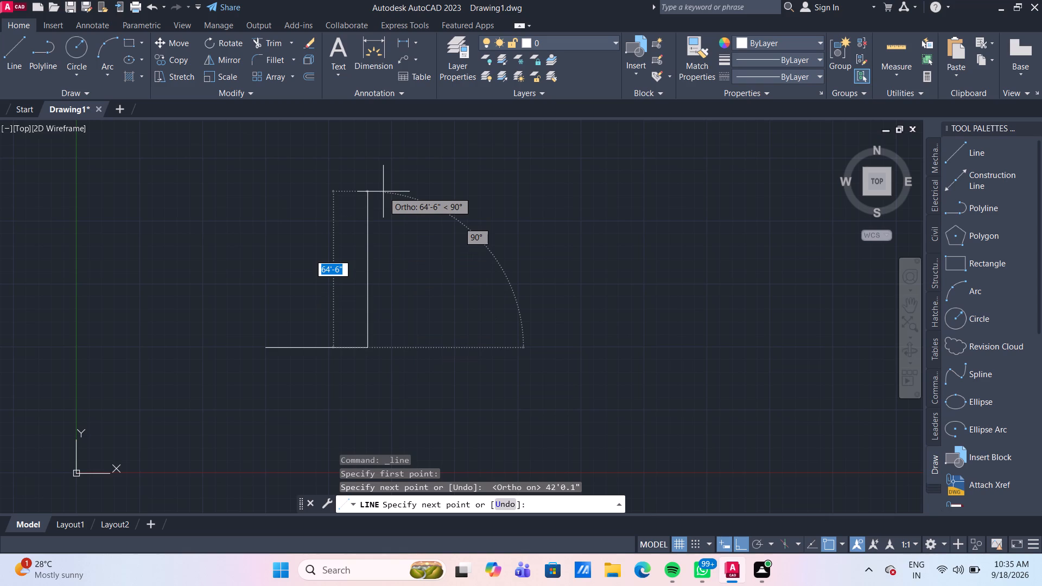
Continue with a 60' vertical line upward from the horizontal line's right end and finish the Line command.
{"action": "key", "text": "6"}
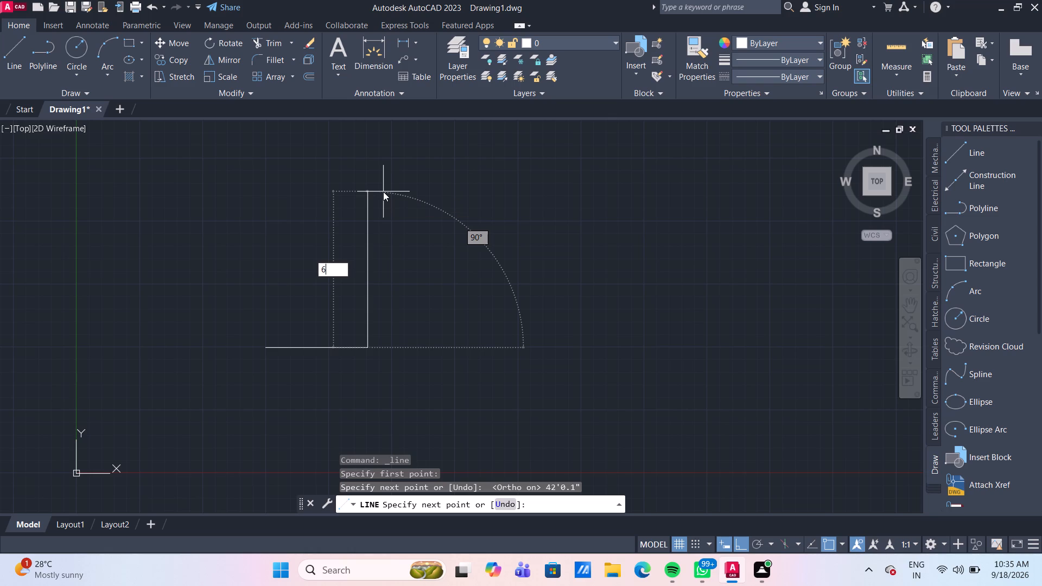
{"action": "key", "text": "0"}
{"action": "key", "text": "apostrophe"}
{"action": "key", "text": "Return"}
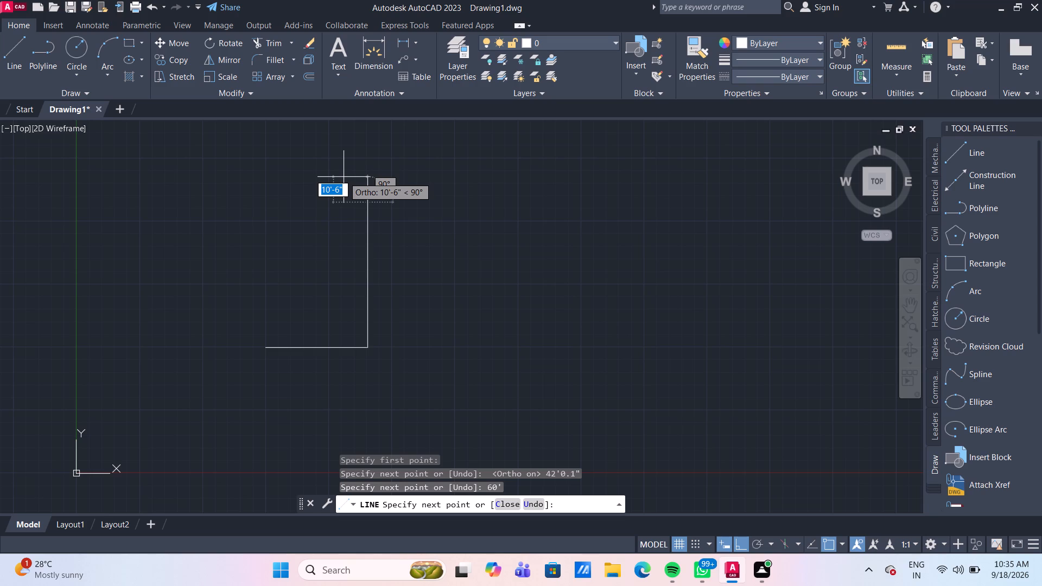
{"action": "key", "text": "Escape"}
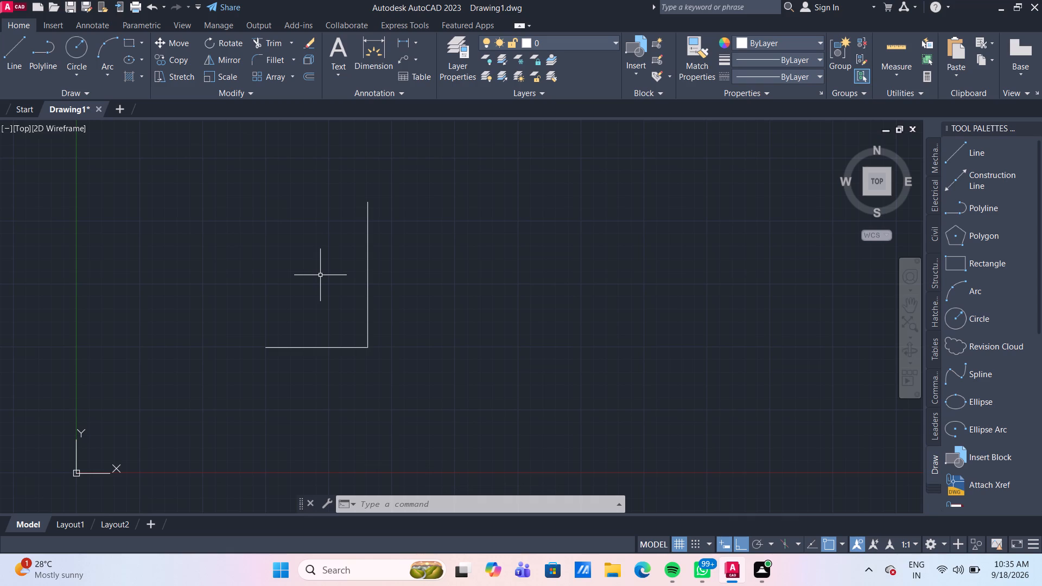
Offset the 60' vertical line 1' inward, toward the horizontal line's starting end.
{"action": "key", "text": "o"}
{"action": "key", "text": "Return"}
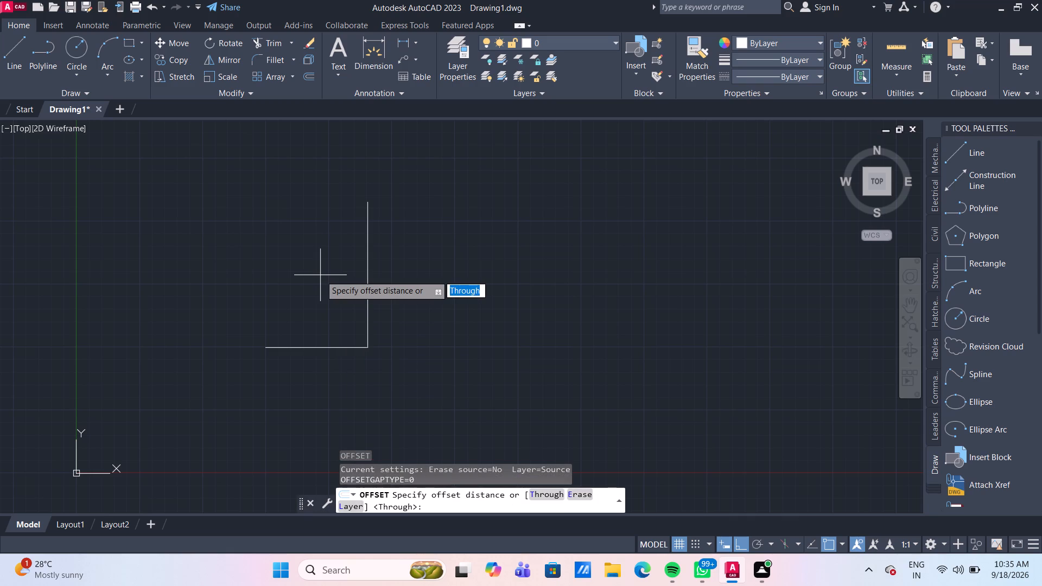
{"action": "key", "text": "Return"}
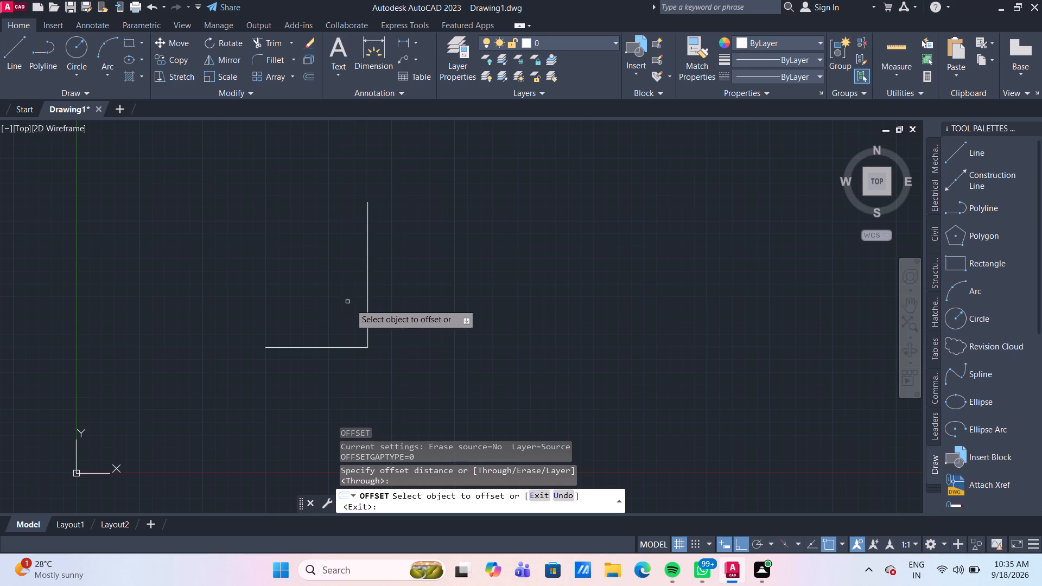
{"action": "left_click", "coordinate": [366, 308]}
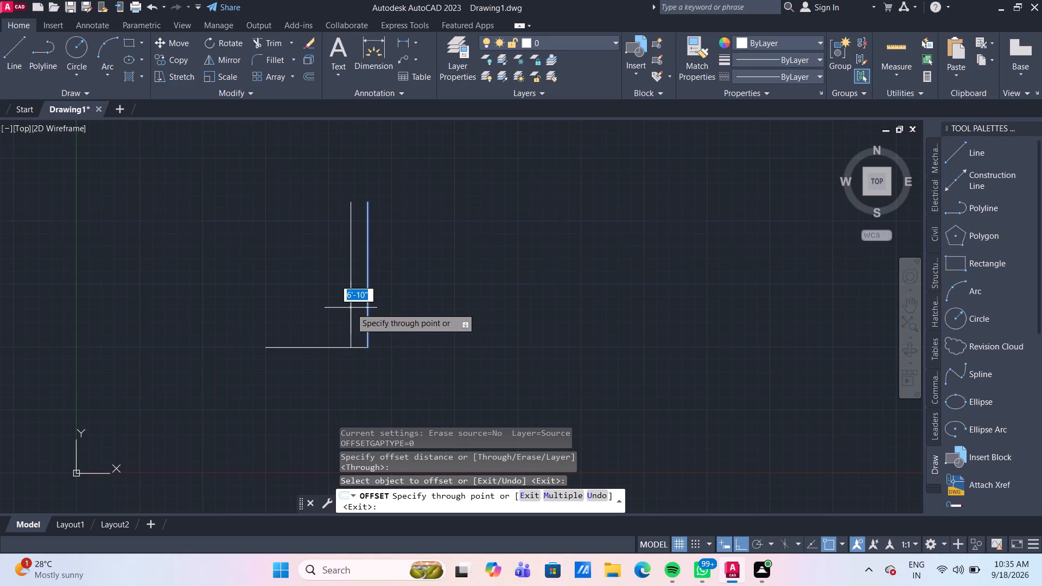
{"action": "type", "text": "1'"}
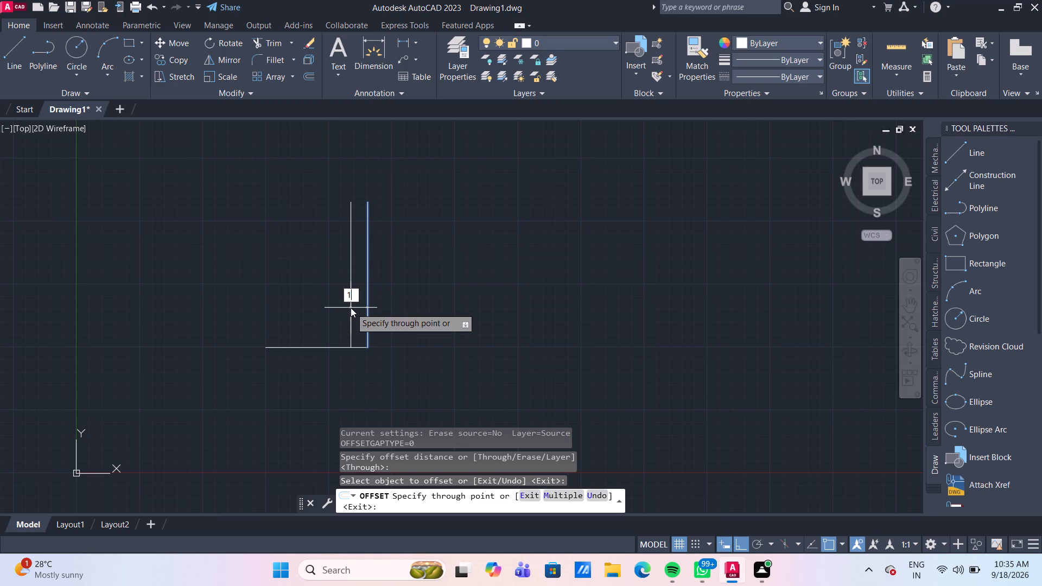
{"action": "key", "text": "Return"}
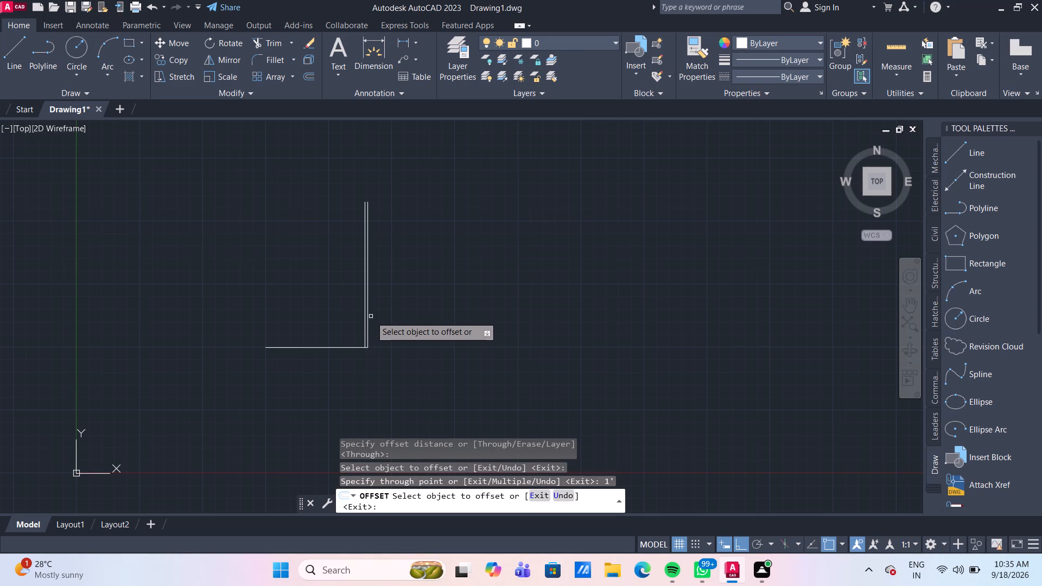
Offset the outer 60' vertical line 6' inward, and offset the resulting line another 1' in the same direction.
{"action": "left_click", "coordinate": [368, 316]}
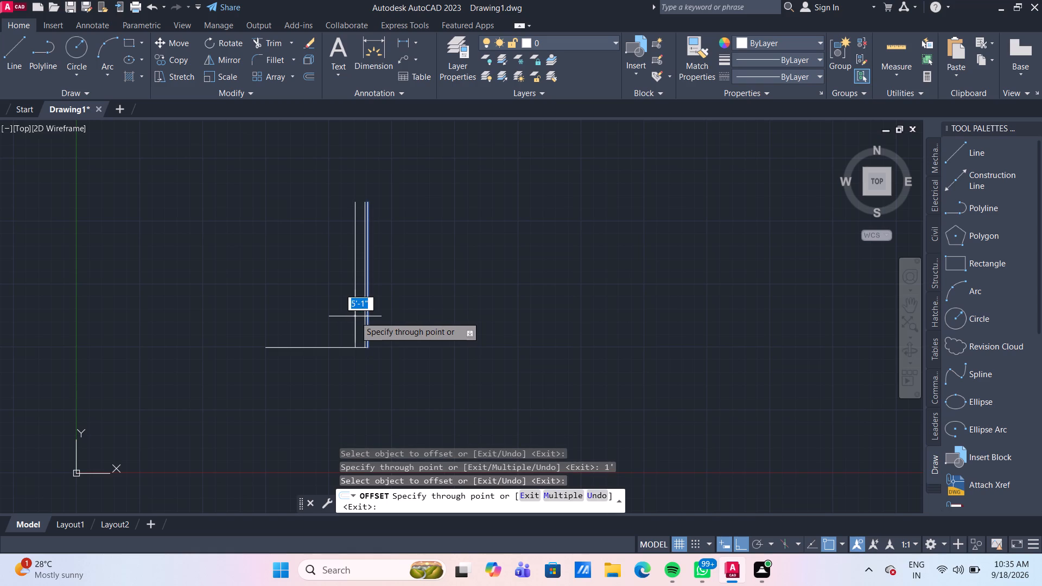
{"action": "type", "text": "6'"}
{"action": "key", "text": "Return"}
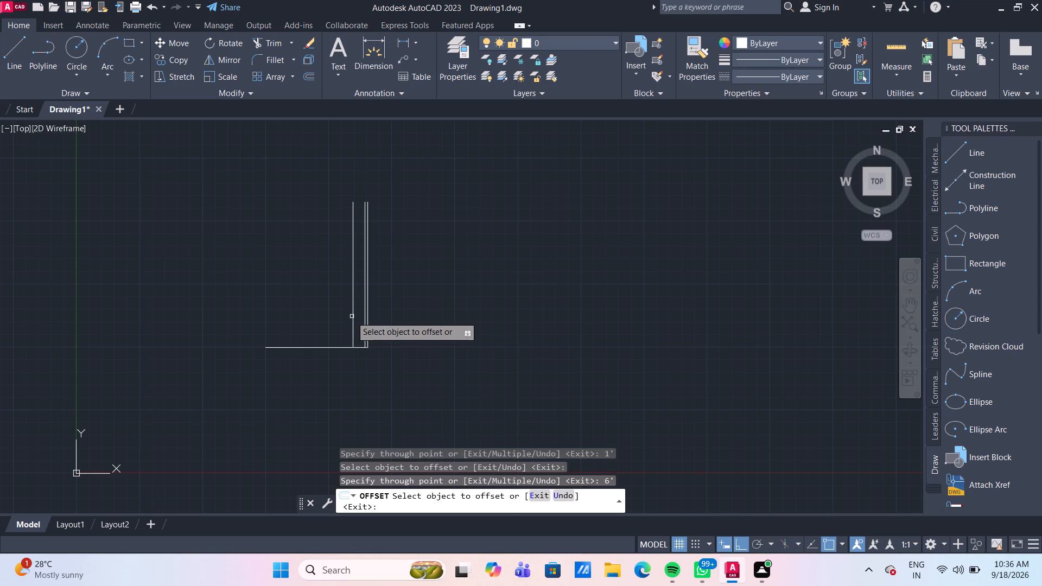
{"action": "left_click", "coordinate": [353, 316]}
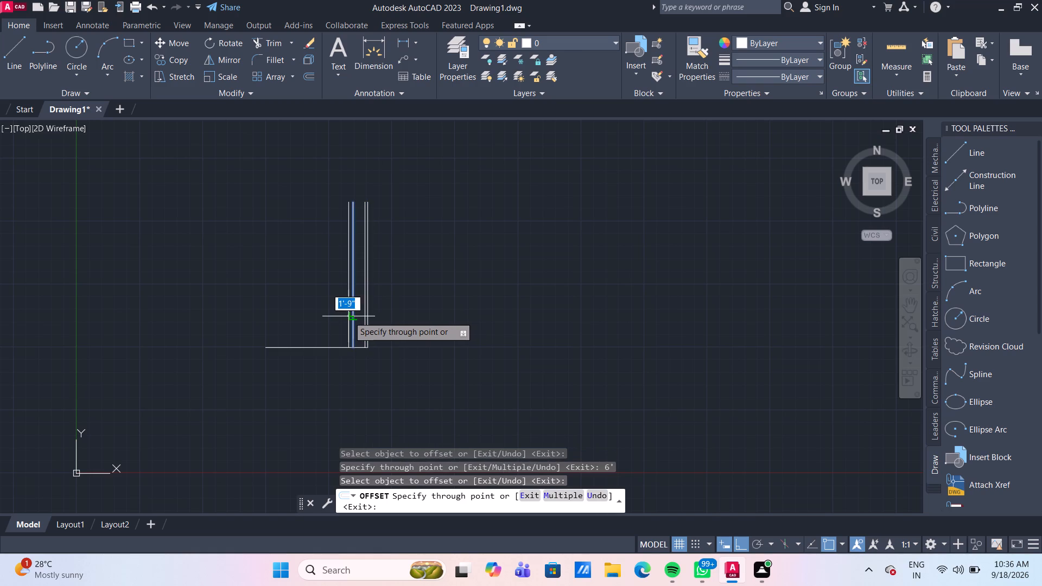
{"action": "type", "text": "1'"}
{"action": "key", "text": "Return"}
{"action": "scroll", "coordinate": [346, 286], "scroll_direction": "up", "scroll_amount": 2}
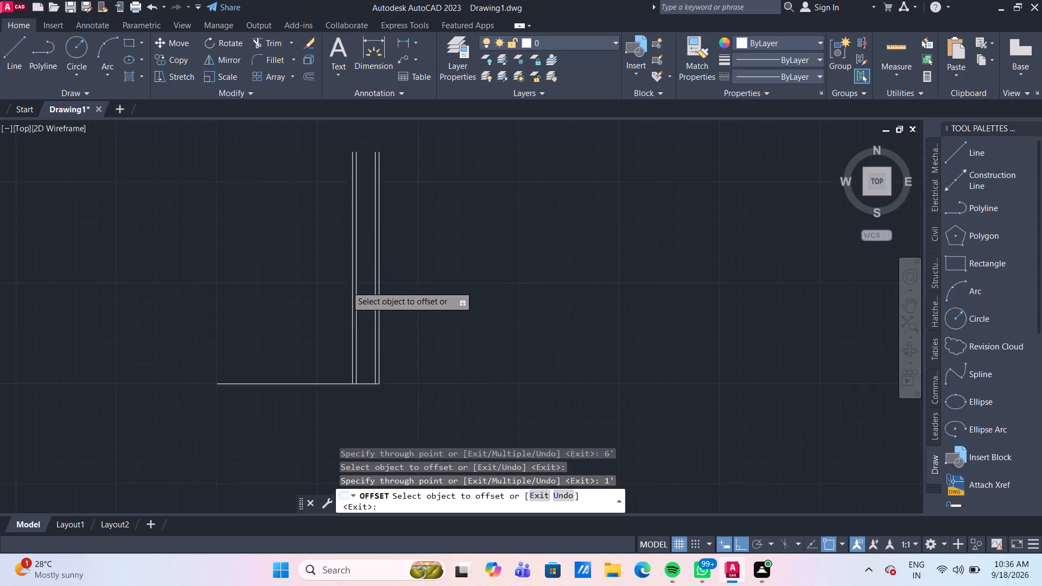
{"action": "scroll", "coordinate": [346, 286], "scroll_direction": "up", "scroll_amount": 1}
{"action": "key", "text": "Escape"}
Delete the vertical line that lies 1' inside the outer 60' line.
{"action": "left_click", "coordinate": [418, 290]}
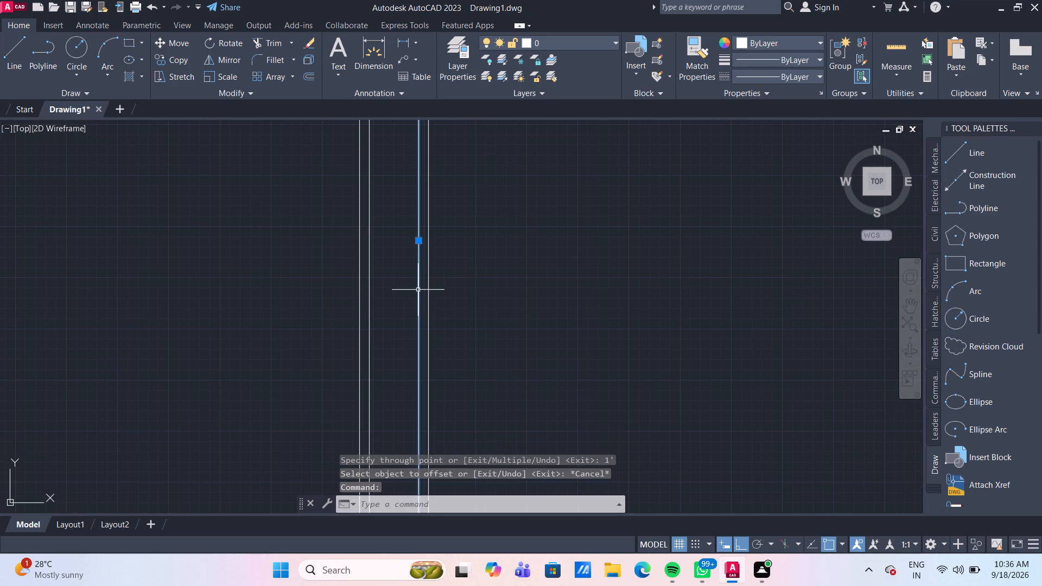
{"action": "key", "text": "Delete"}
Offset the innermost vertical line 12' toward the horizontal line's starting end, and offset that copy 1' further the same way.
{"action": "scroll", "coordinate": [511, 322], "scroll_direction": "down", "scroll_amount": 1}
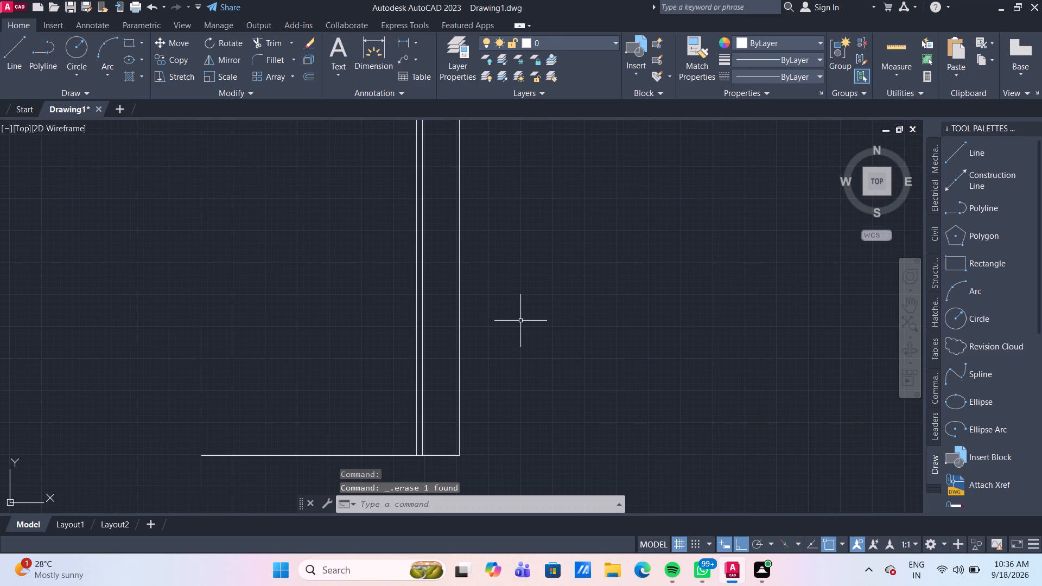
{"action": "scroll", "coordinate": [520, 321], "scroll_direction": "down", "scroll_amount": 1}
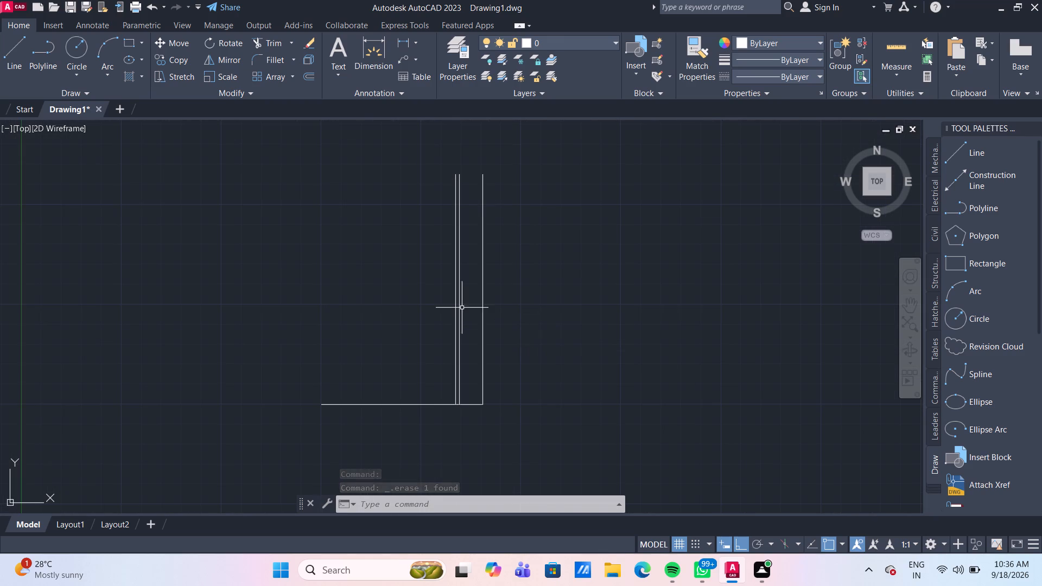
{"action": "key", "text": "o"}
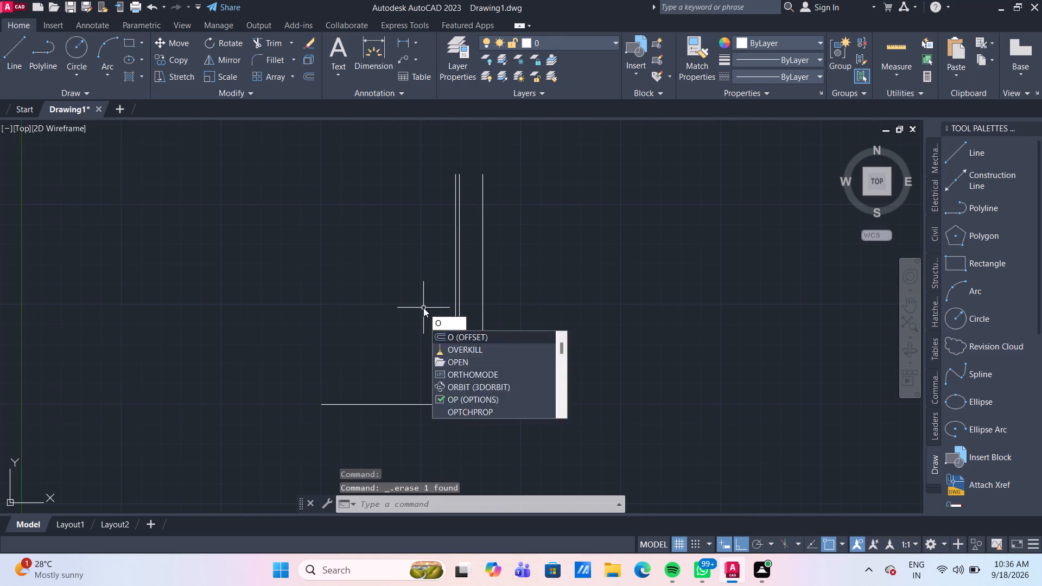
{"action": "key", "text": "Return"}
{"action": "key", "text": "Return"}
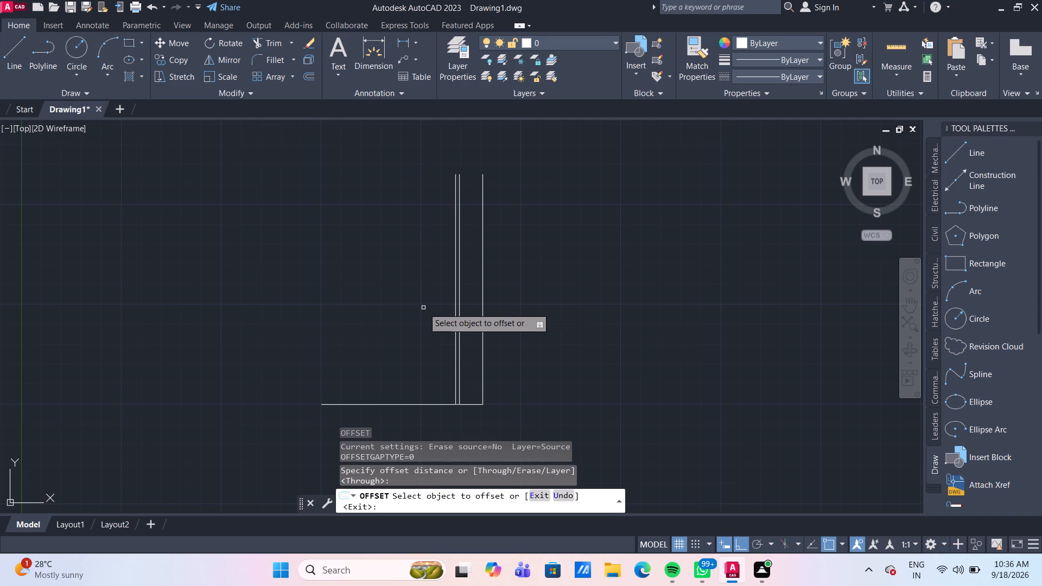
{"action": "left_click", "coordinate": [455, 326]}
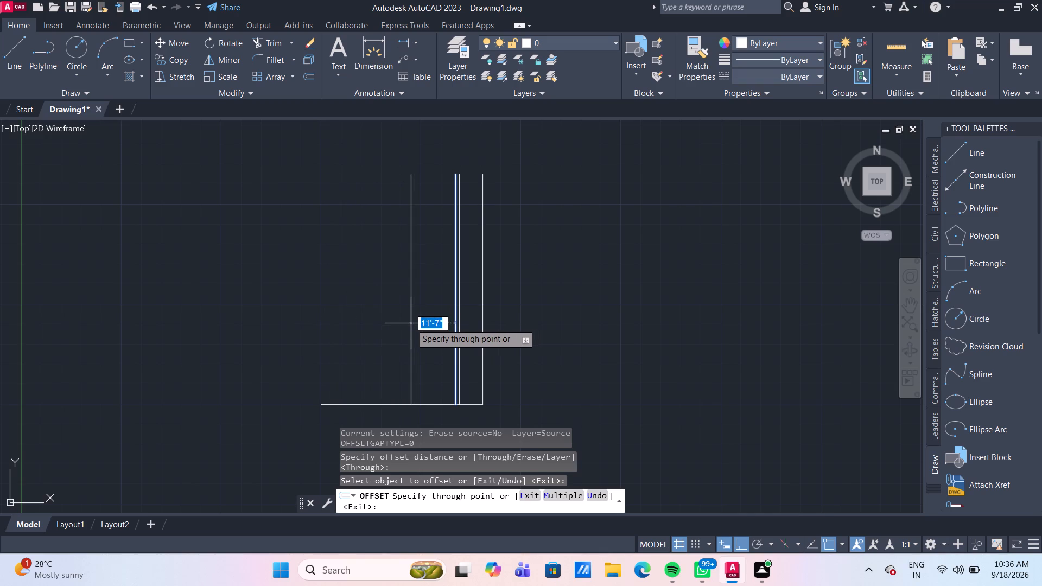
{"action": "type", "text": "12'"}
{"action": "key", "text": "Return"}
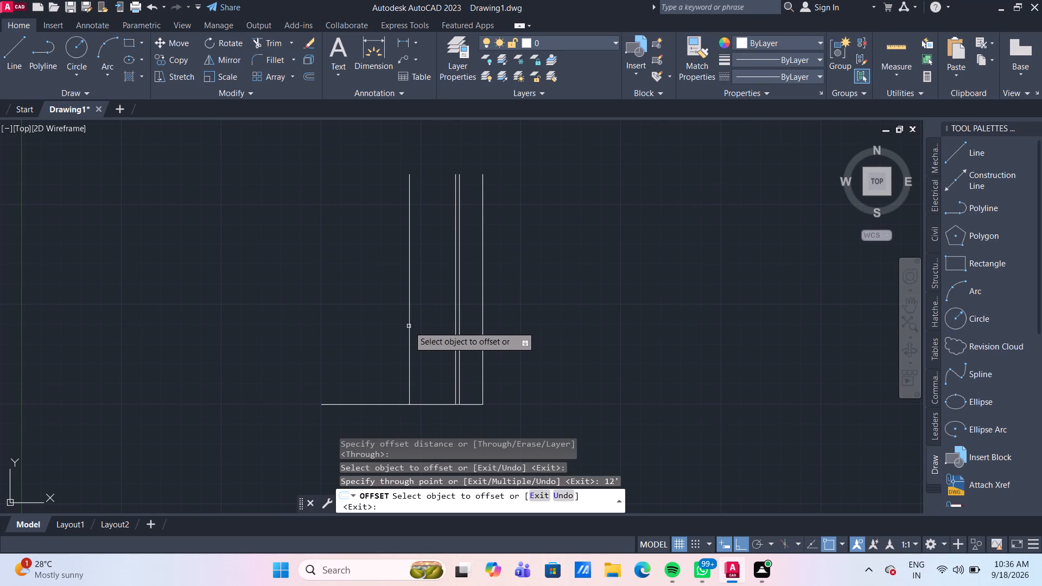
{"action": "left_click", "coordinate": [409, 330]}
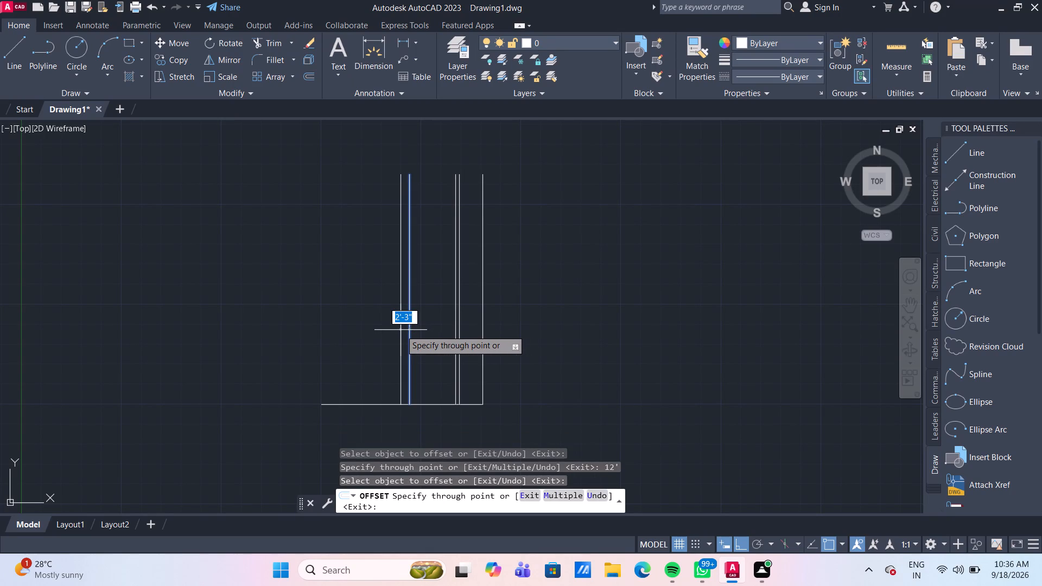
{"action": "type", "text": "1'"}
{"action": "key", "text": "Return"}
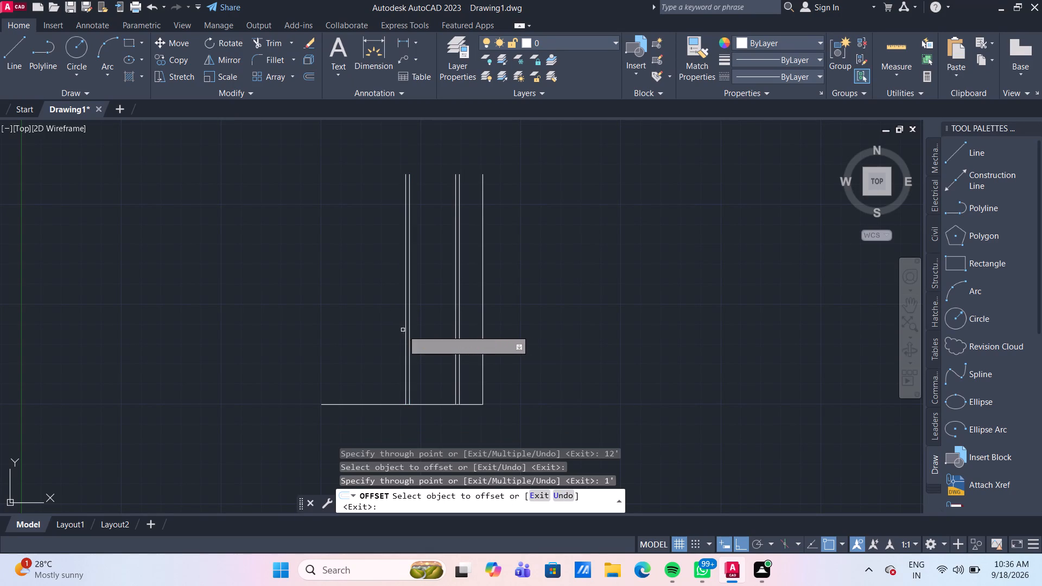
{"action": "key", "text": "Escape"}
Delete the vertical line offset at 12', keeping the one 1' beyond it.
{"action": "left_click", "coordinate": [409, 336]}
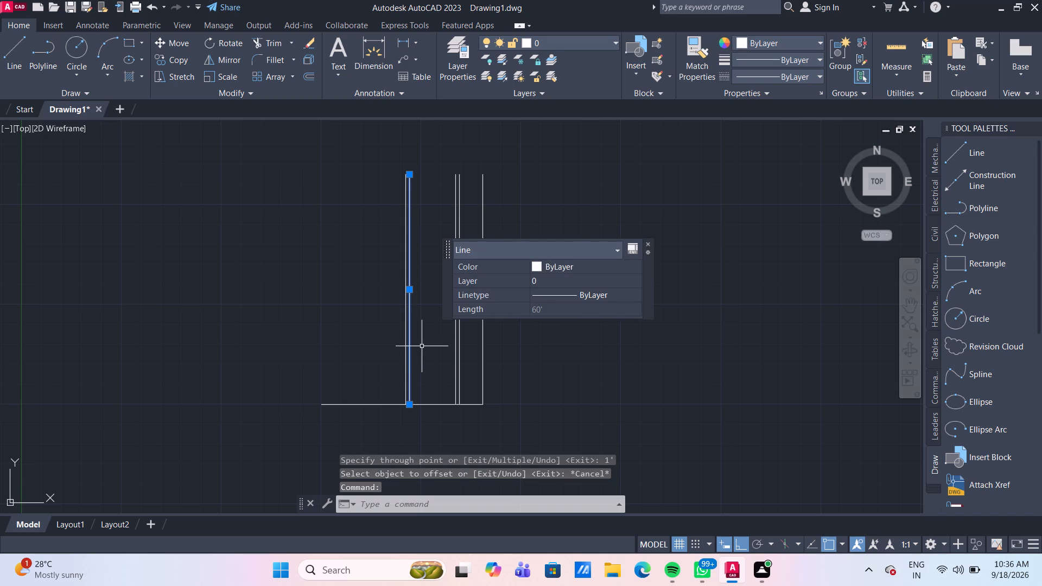
{"action": "key", "text": "Delete"}
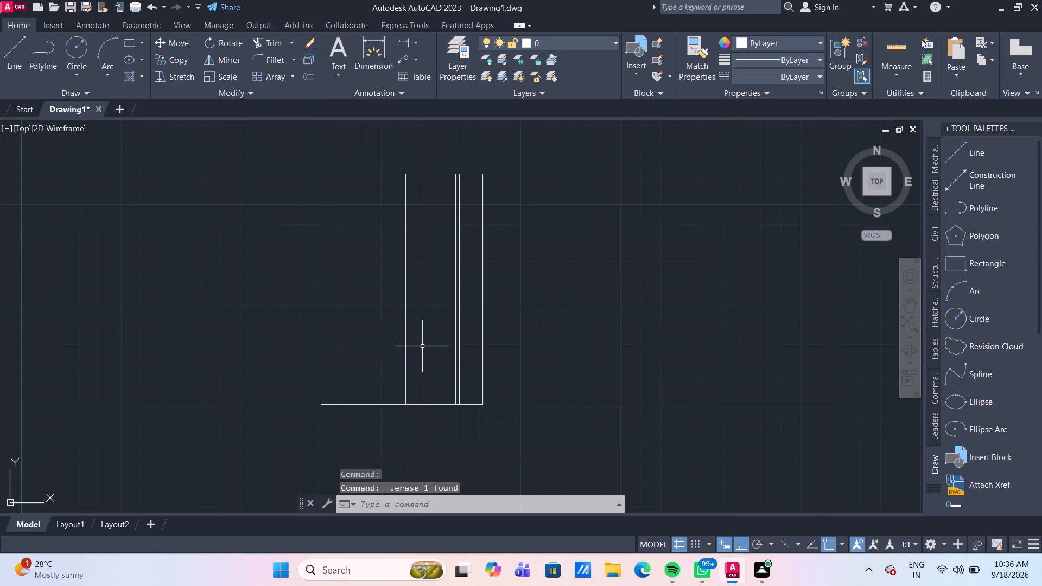
Move the inner line of the close vertical pair 6" to the left, using its bottom endpoint as base point.
{"action": "scroll", "coordinate": [489, 339], "scroll_direction": "up", "scroll_amount": 3}
{"action": "scroll", "coordinate": [462, 332], "scroll_direction": "down", "scroll_amount": 2}
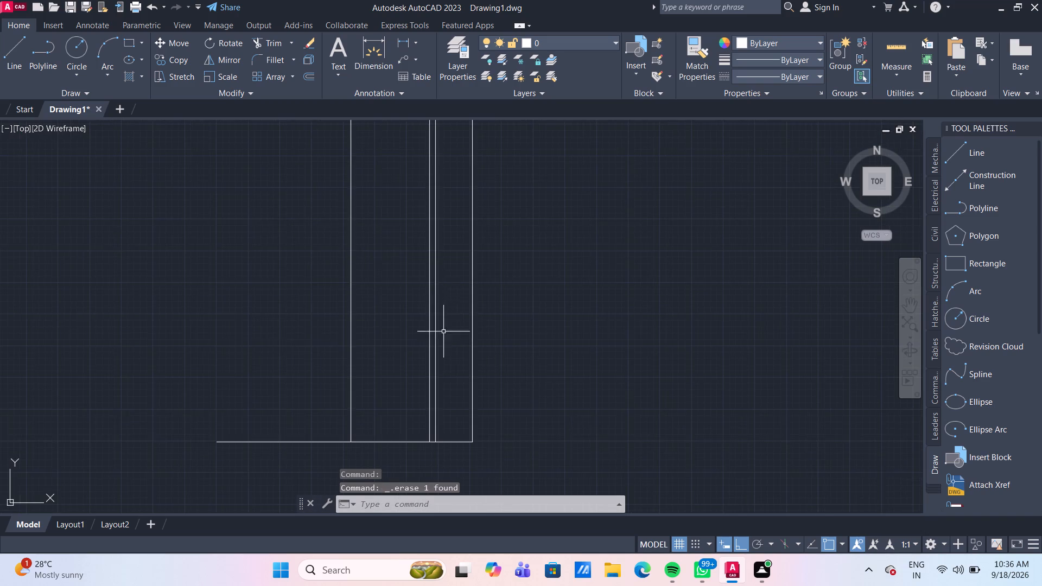
{"action": "scroll", "coordinate": [439, 350], "scroll_direction": "down", "scroll_amount": 1}
{"action": "middle_click_drag", "start_coordinate": [446, 386], "coordinate": [442, 358]}
{"action": "scroll", "coordinate": [445, 371], "scroll_direction": "up", "scroll_amount": 3}
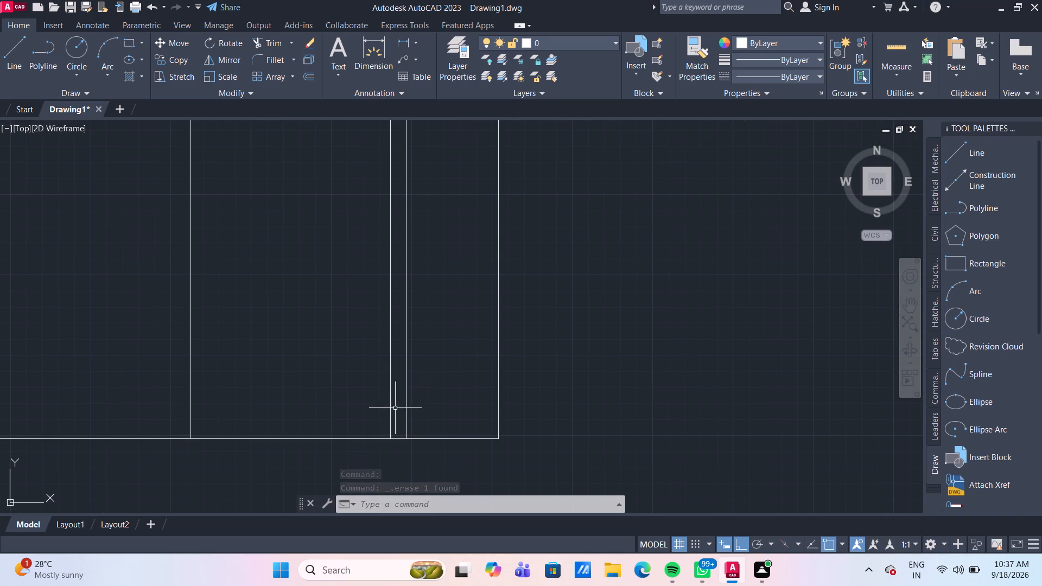
{"action": "left_click", "coordinate": [390, 409]}
{"action": "key", "text": "m"}
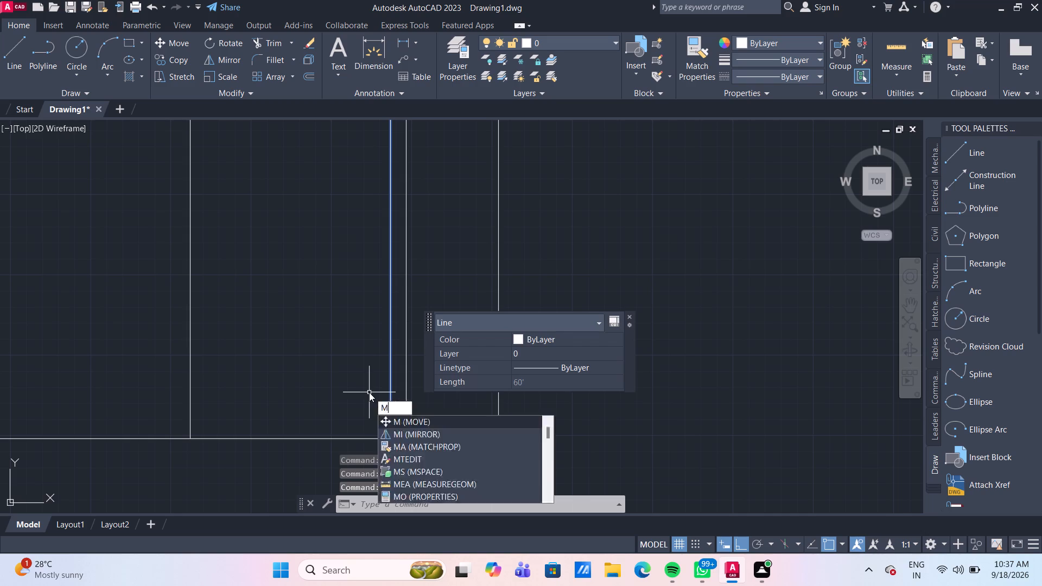
{"action": "key", "text": "Return"}
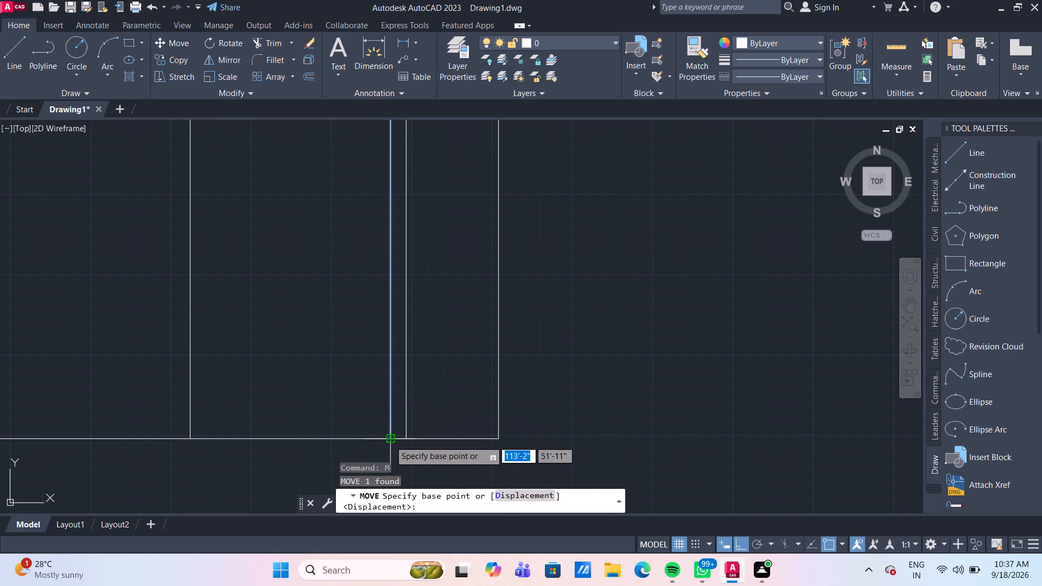
{"action": "left_click", "coordinate": [390, 441]}
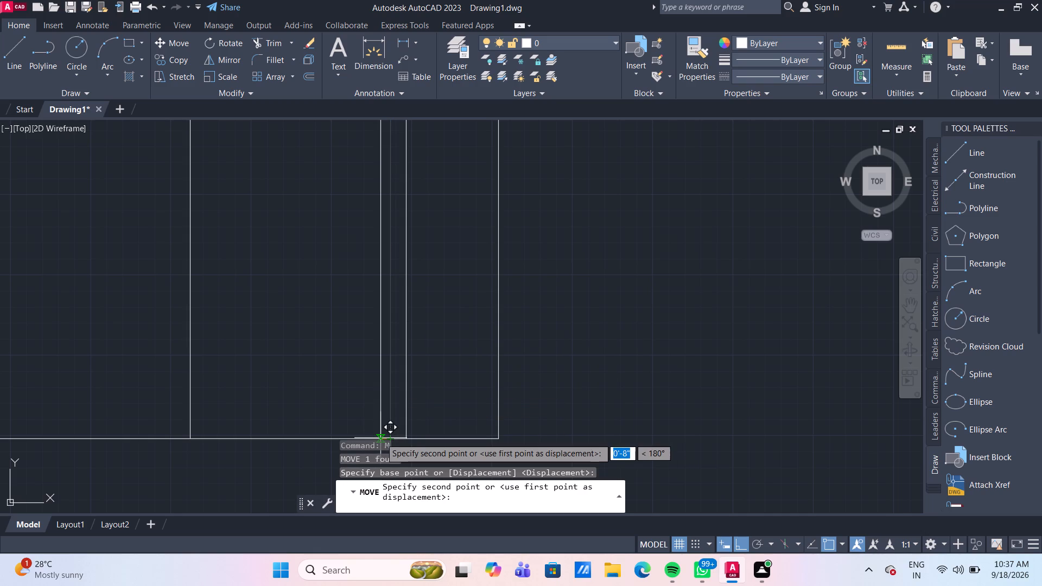
{"action": "type", "text": "6\""}
{"action": "key", "text": "Return"}
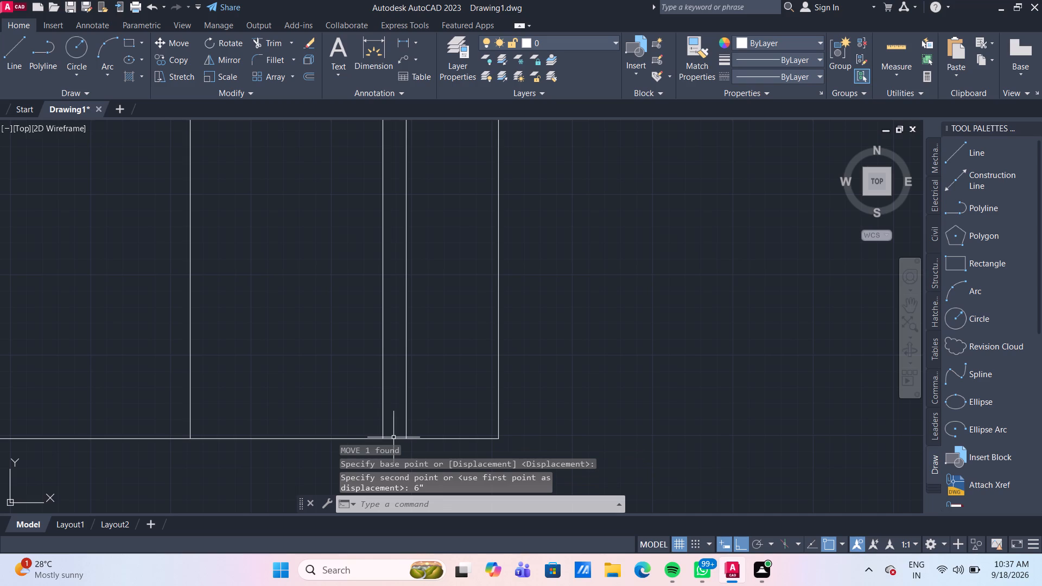
Quick-measure the horizontal base line and the vertical line farthest inward.
{"action": "scroll", "coordinate": [536, 336], "scroll_direction": "down", "scroll_amount": 3}
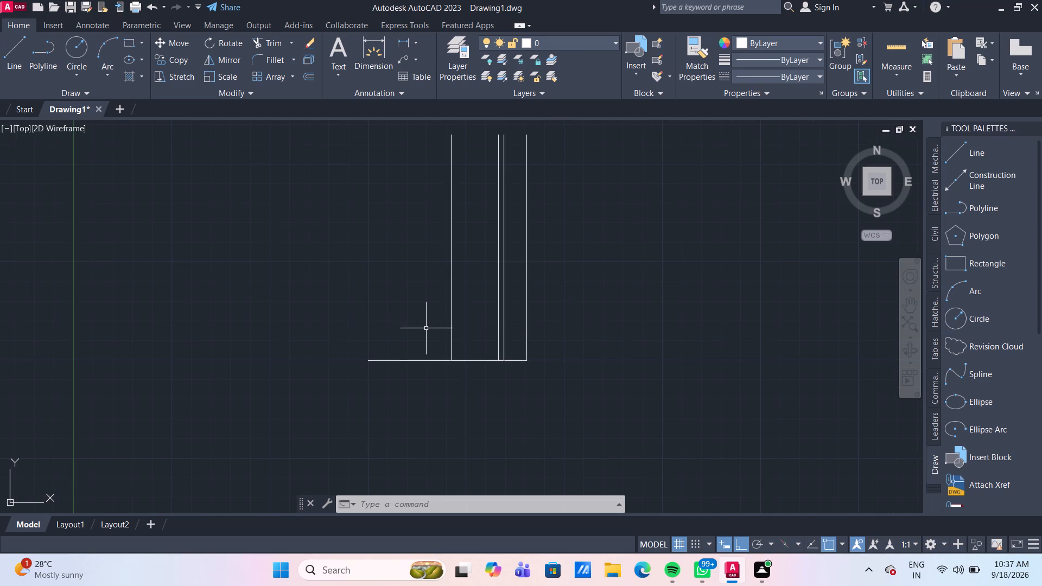
{"action": "scroll", "coordinate": [425, 328], "scroll_direction": "up", "scroll_amount": 1}
{"action": "middle_click_drag", "start_coordinate": [439, 325], "coordinate": [441, 310]}
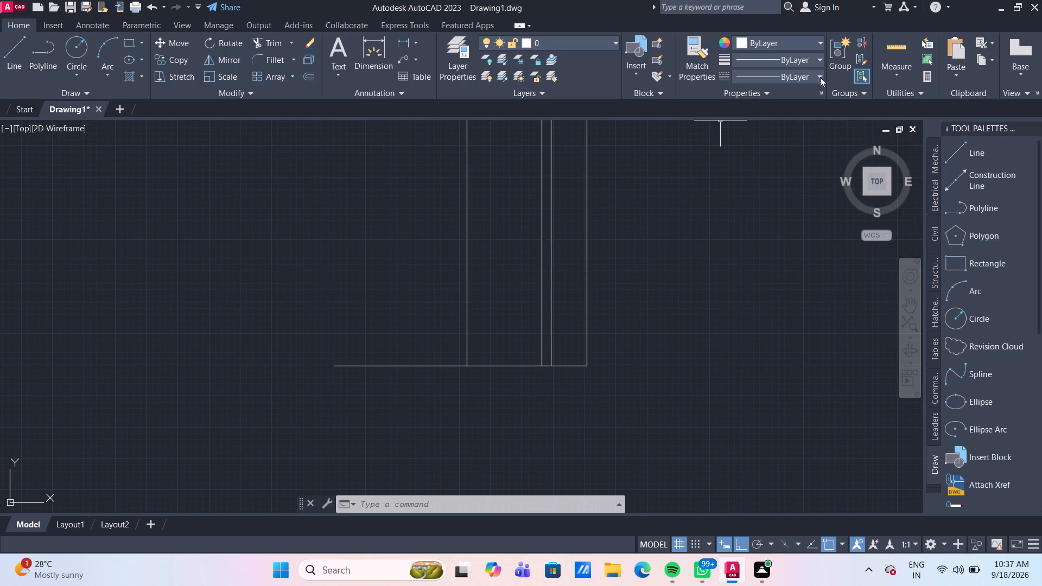
{"action": "left_click", "coordinate": [894, 48]}
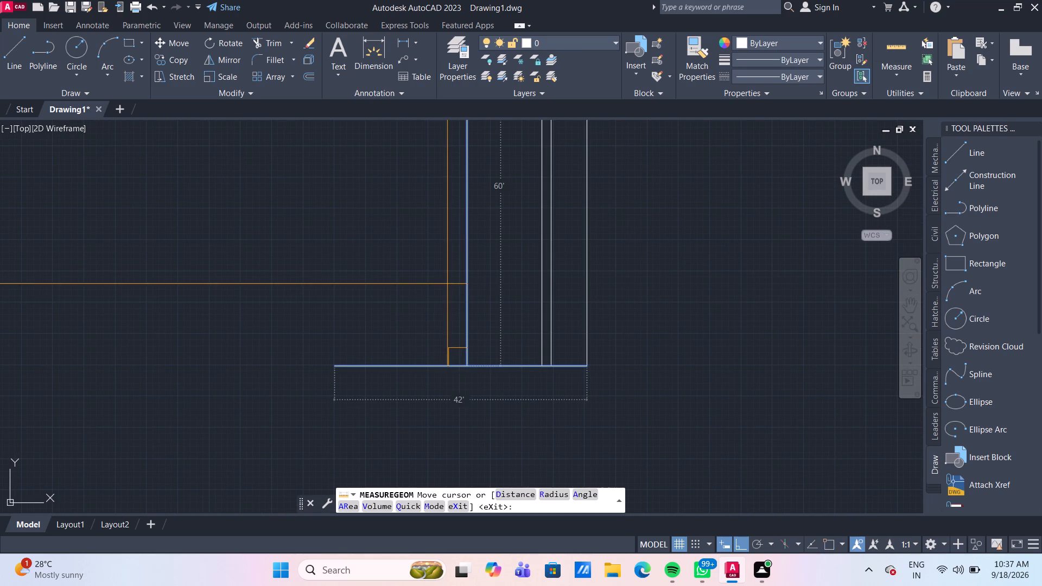
{"action": "key", "text": "Escape"}
Draw a vertical line about 22'-2" long upward from the free left end of the horizontal base line.
{"action": "scroll", "coordinate": [450, 282], "scroll_direction": "down", "scroll_amount": 2}
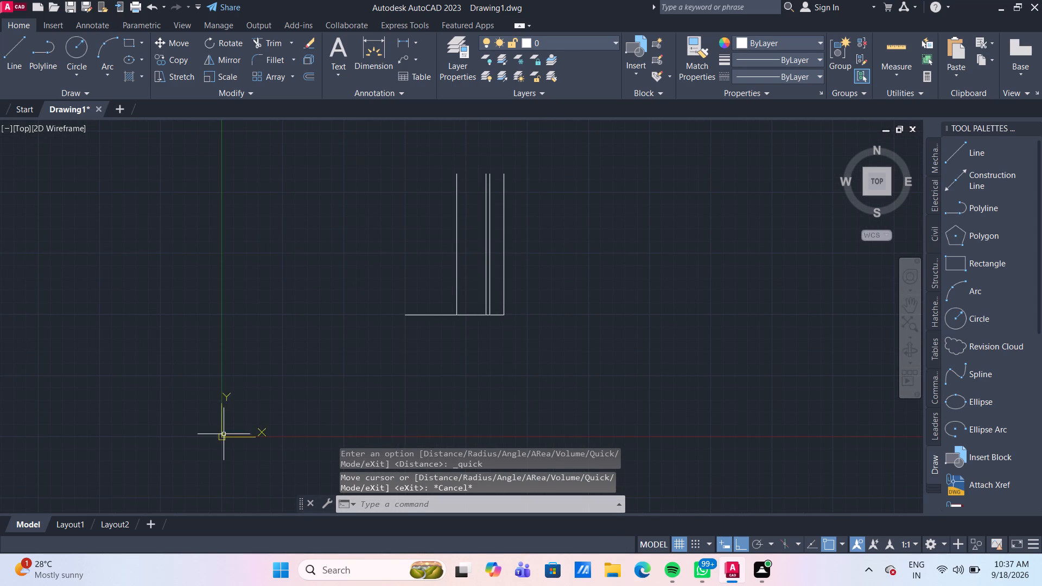
{"action": "left_click", "coordinate": [18, 56]}
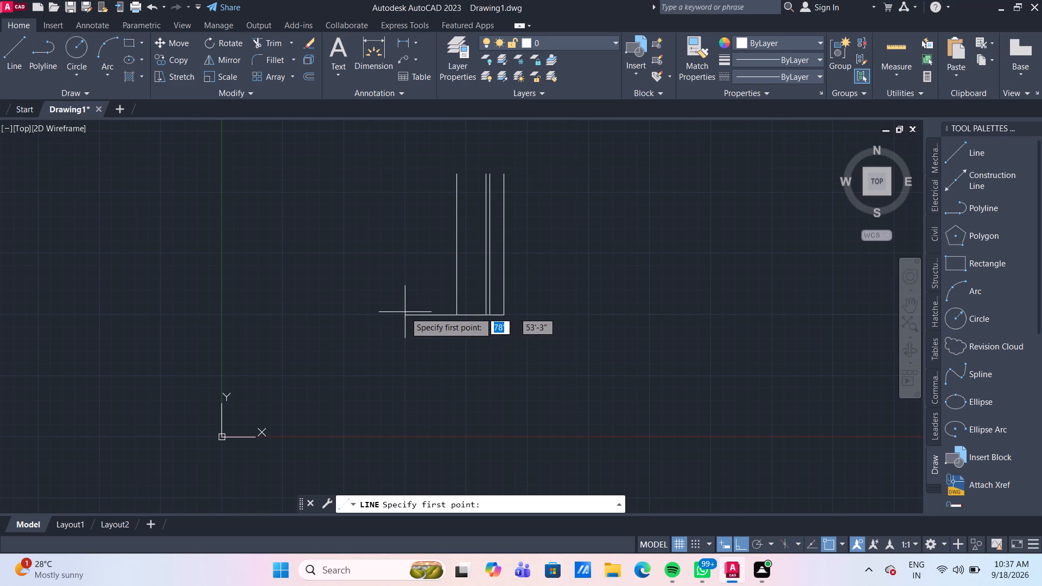
{"action": "left_click", "coordinate": [405, 312]}
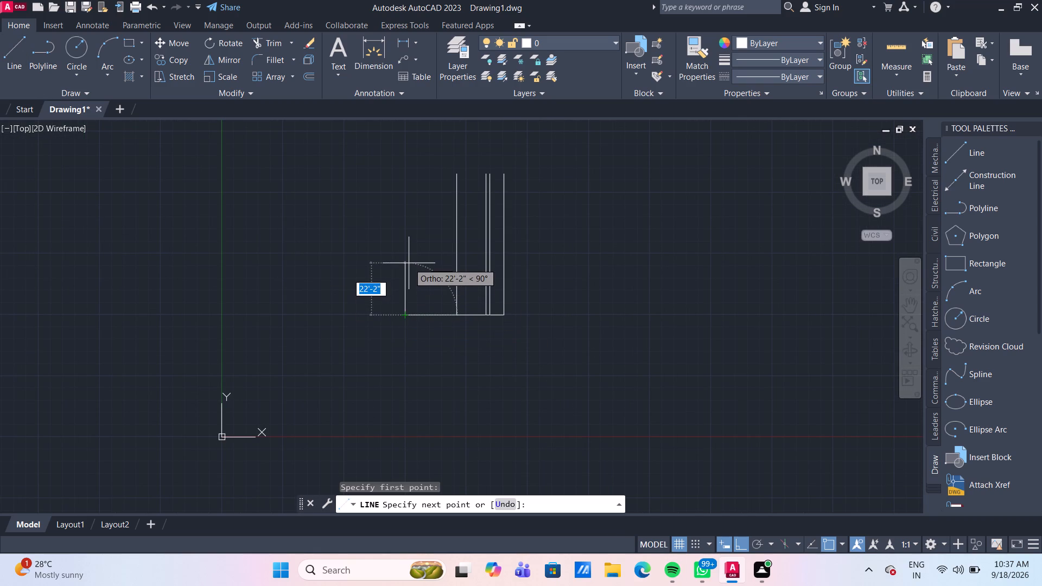
{"action": "left_click", "coordinate": [409, 263]}
{"action": "key", "text": "Escape"}
{"action": "scroll", "coordinate": [617, 257], "scroll_direction": "up", "scroll_amount": 1}
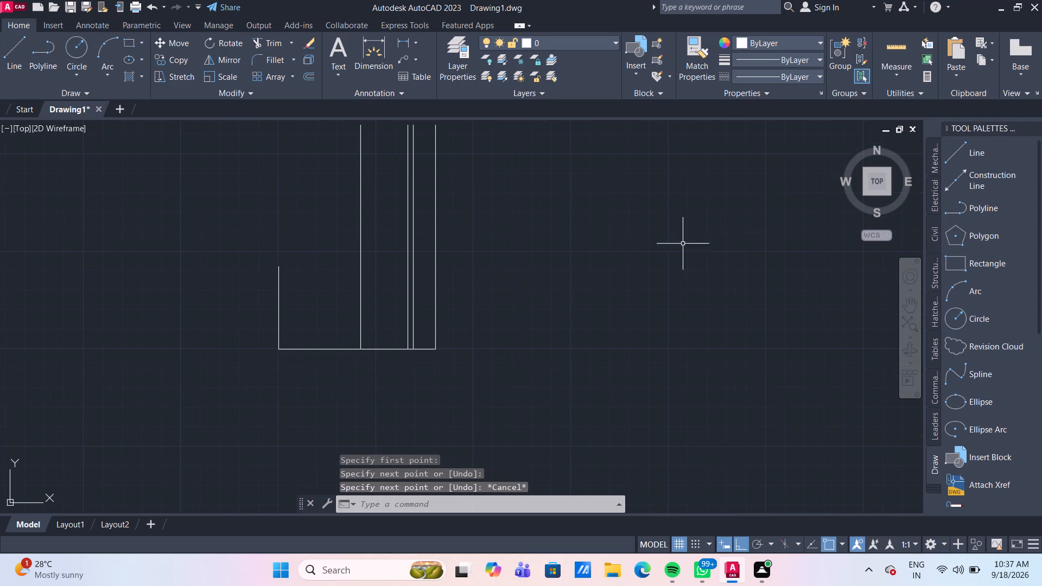
Quick-measure the gap between the farthest inward offset line and the close vertical pair.
{"action": "left_click", "coordinate": [892, 52]}
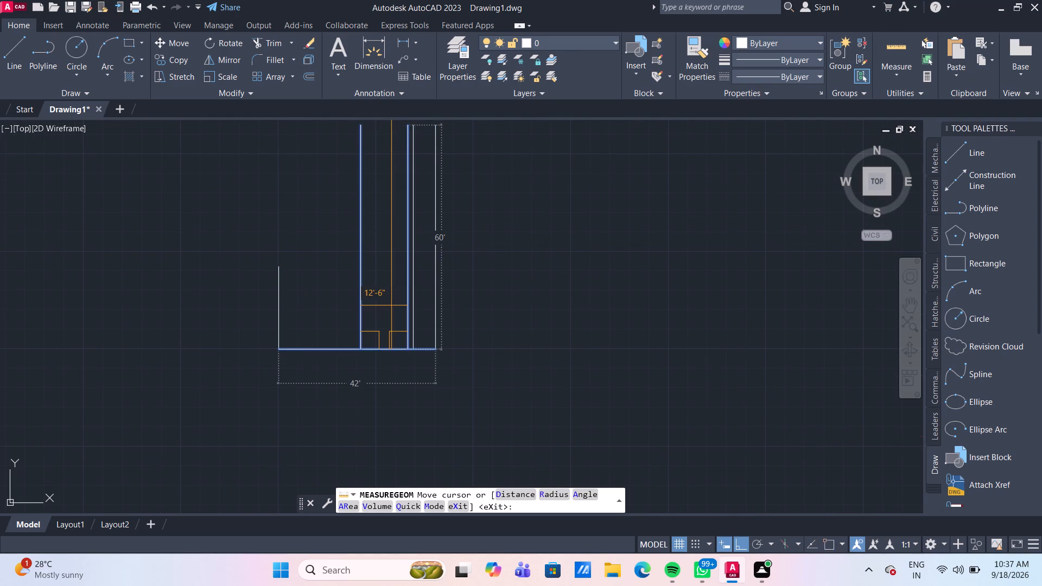
{"action": "key", "text": "Escape"}
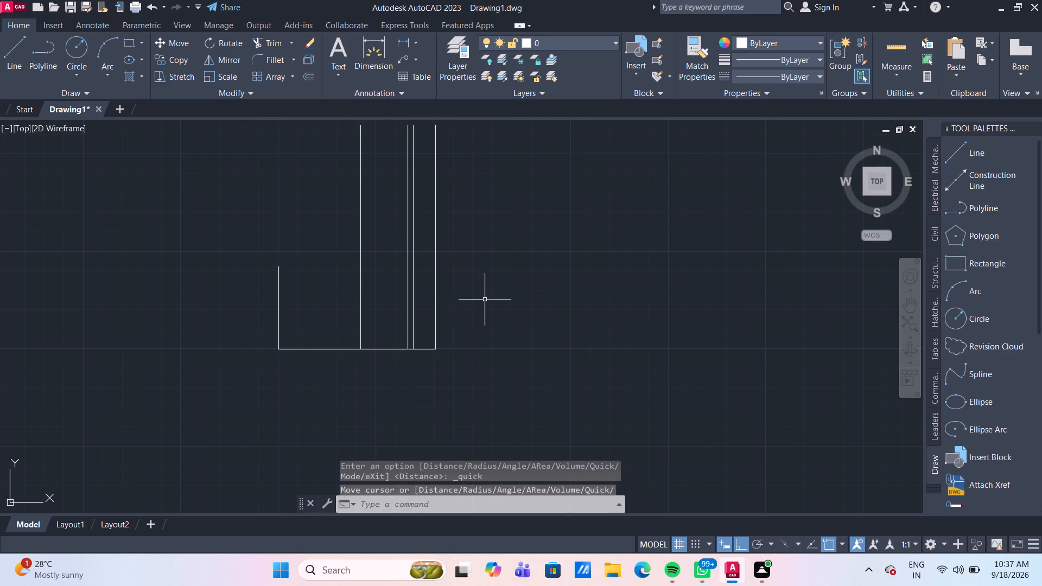
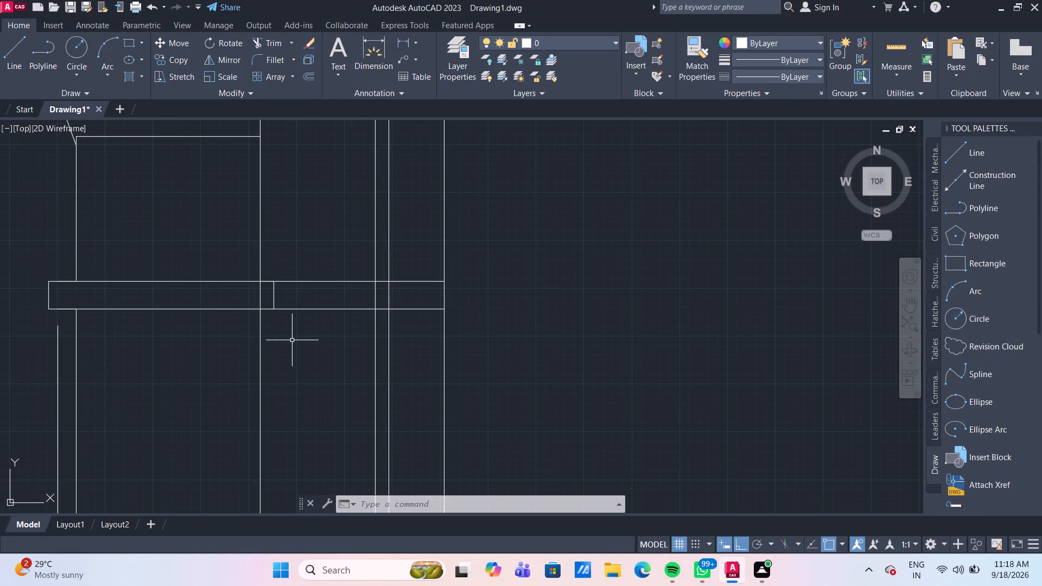
Trim away the segment of the vertical line that crosses inside the horizontal band near its short end line.
{"action": "scroll", "coordinate": [292, 340], "scroll_direction": "down", "scroll_amount": 3}
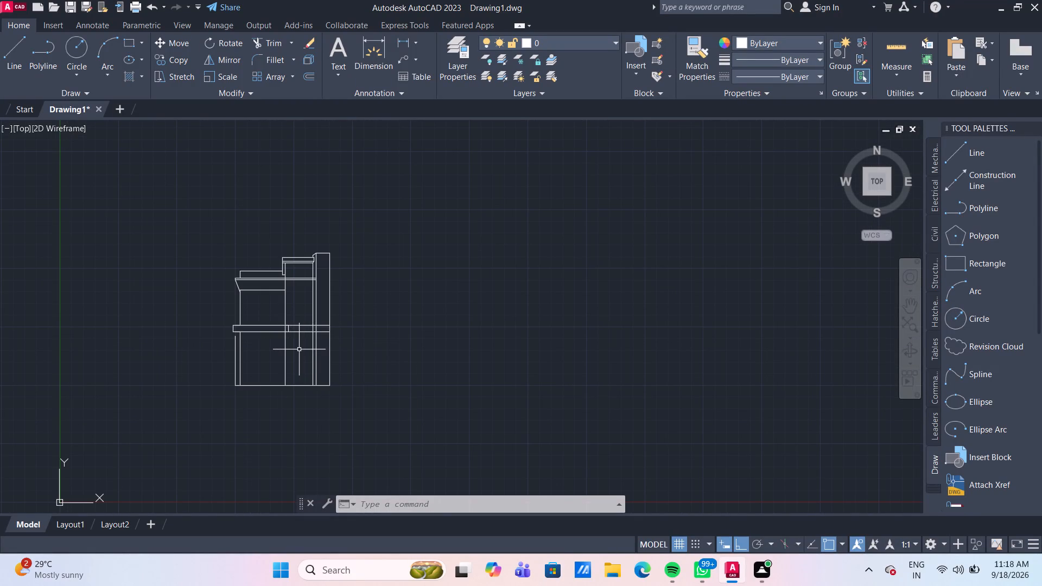
{"action": "scroll", "coordinate": [294, 342], "scroll_direction": "up", "scroll_amount": 3}
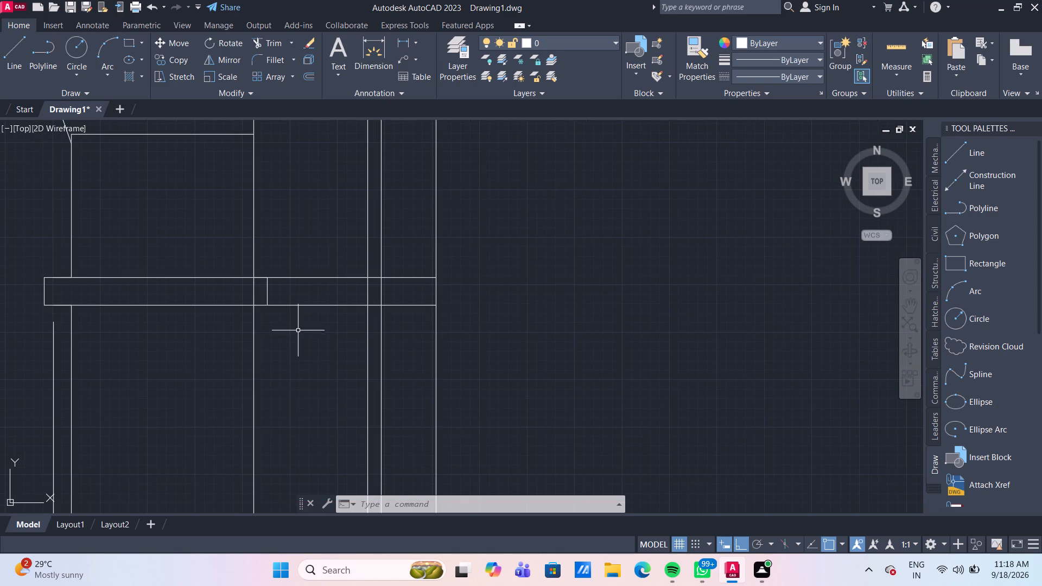
{"action": "scroll", "coordinate": [297, 318], "scroll_direction": "up", "scroll_amount": 2}
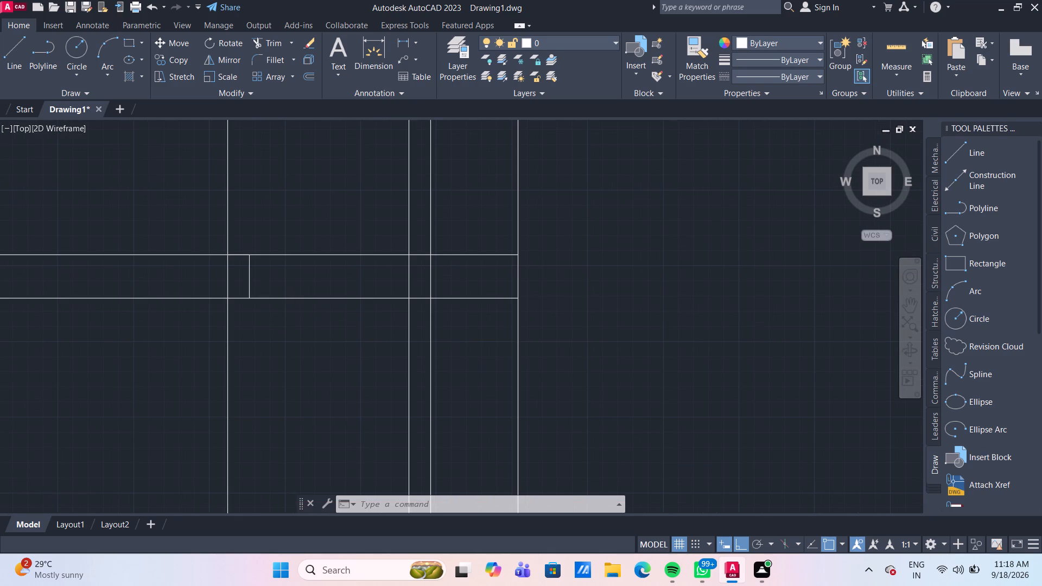
{"action": "middle_click_drag", "start_coordinate": [284, 284], "coordinate": [279, 303]}
{"action": "scroll", "coordinate": [279, 304], "scroll_direction": "down", "scroll_amount": 1}
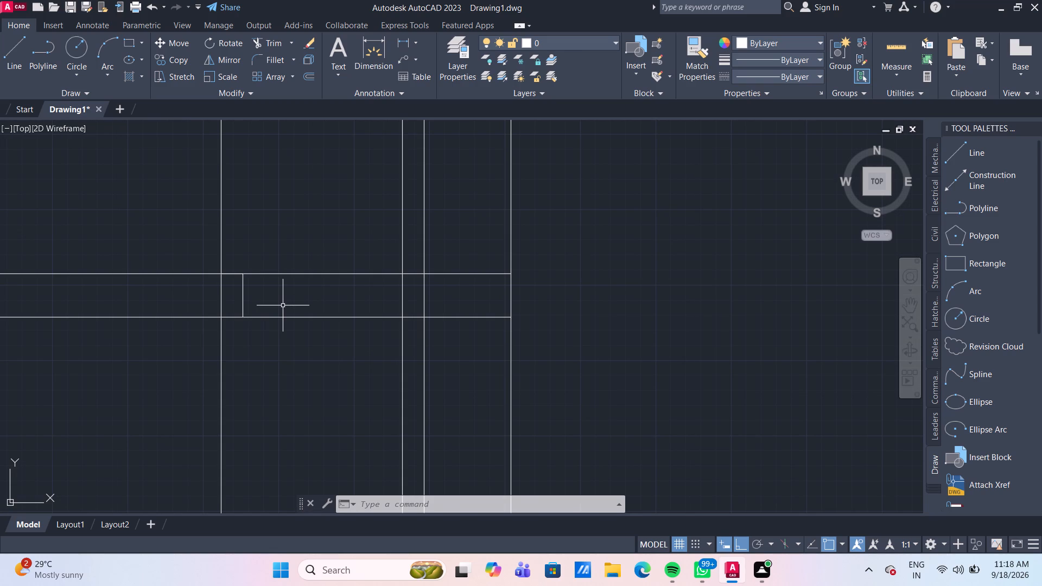
{"action": "type", "text": "TR"}
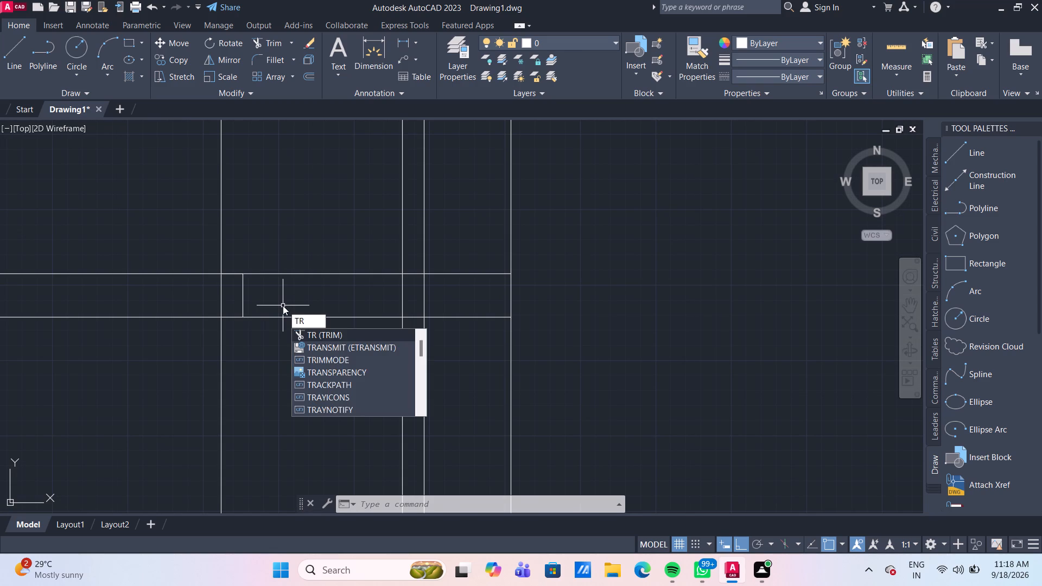
{"action": "key", "text": "Return"}
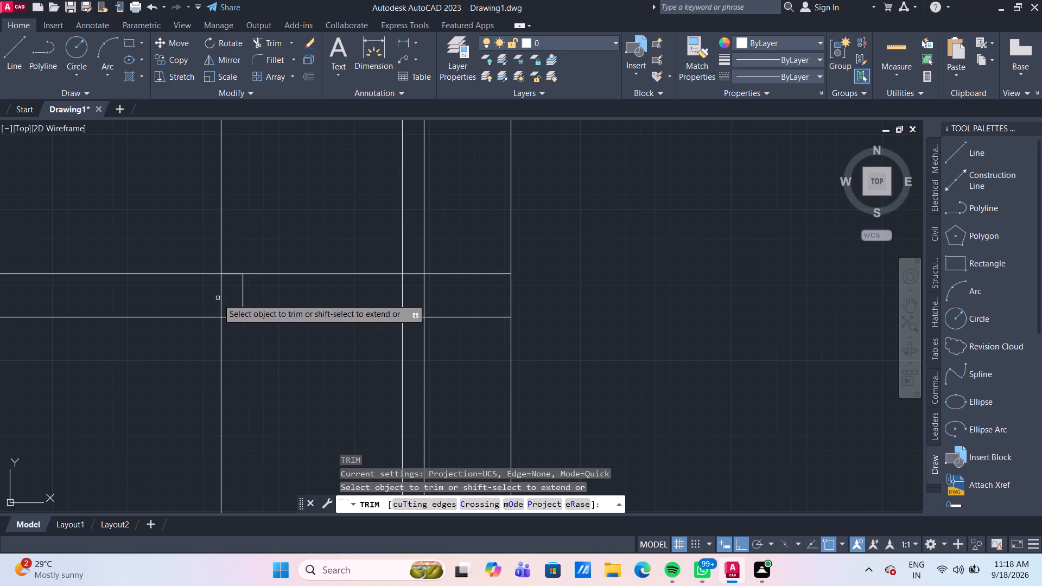
{"action": "left_click", "coordinate": [220, 300]}
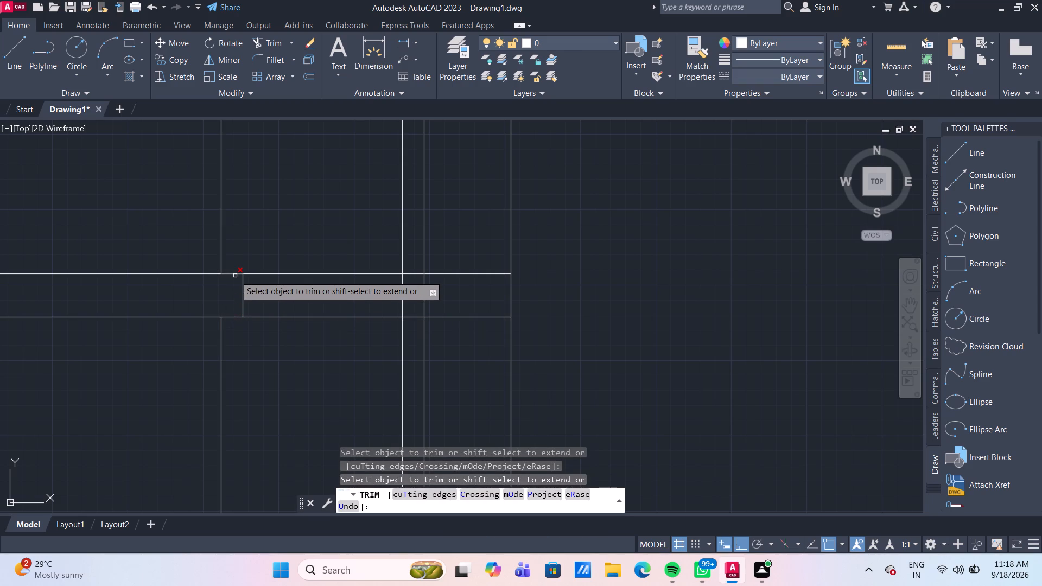
{"action": "left_click", "coordinate": [235, 276]}
Trim both horizontal band lines between the band's short end line and the outermost vertical line, including across the close vertical pair.
{"action": "scroll", "coordinate": [364, 328], "scroll_direction": "down", "scroll_amount": 1}
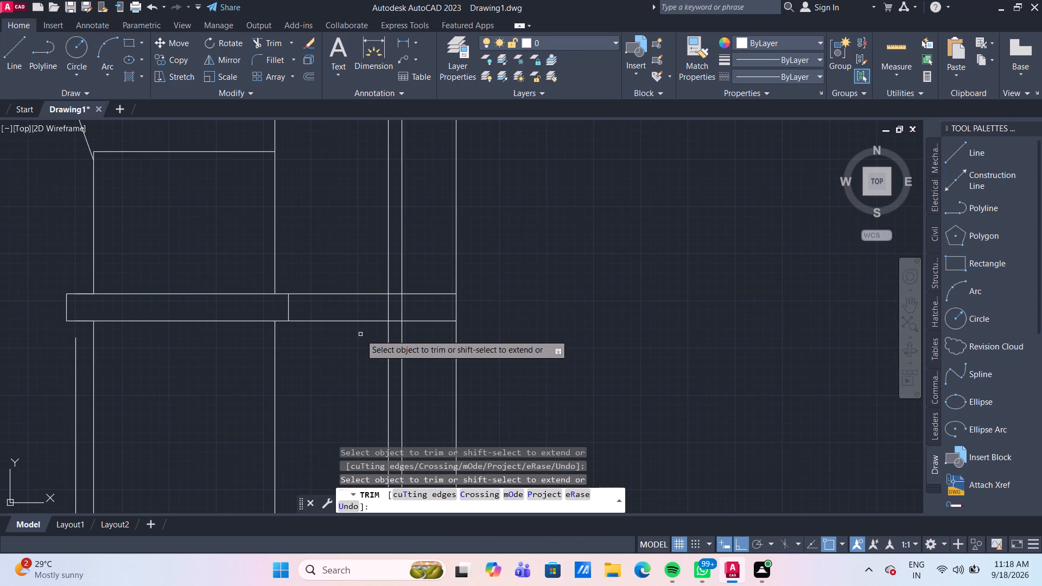
{"action": "left_click", "coordinate": [360, 334]}
{"action": "left_click", "coordinate": [350, 265]}
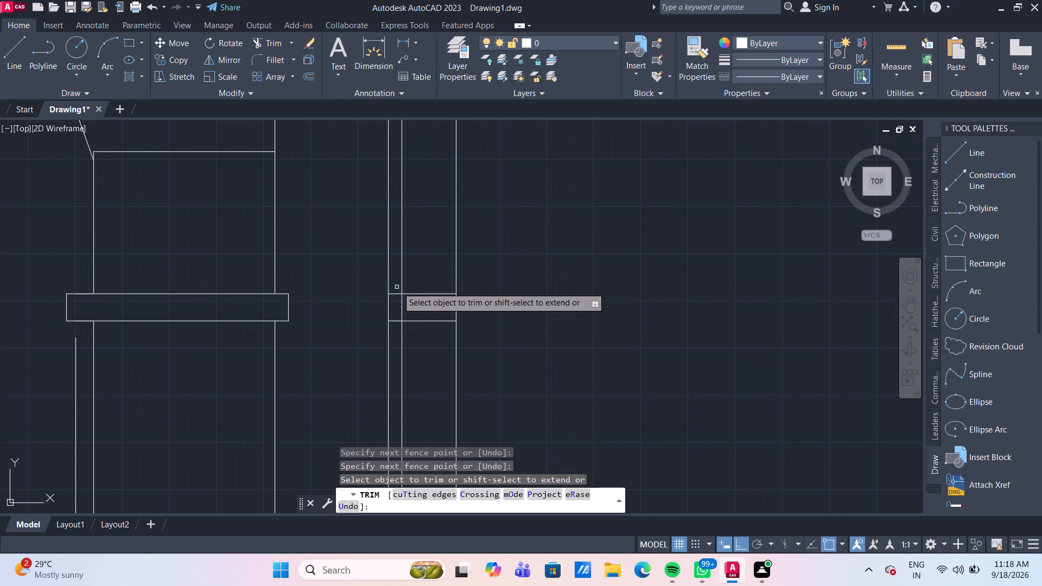
{"action": "left_click", "coordinate": [397, 287]}
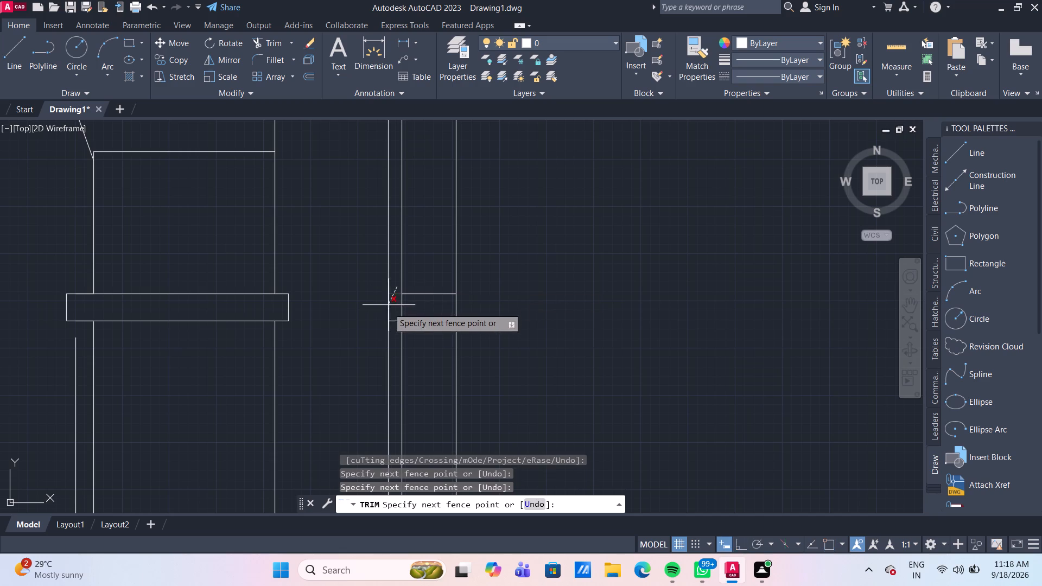
{"action": "left_click", "coordinate": [394, 338]}
{"action": "left_click_drag", "start_coordinate": [424, 274], "coordinate": [424, 282]}
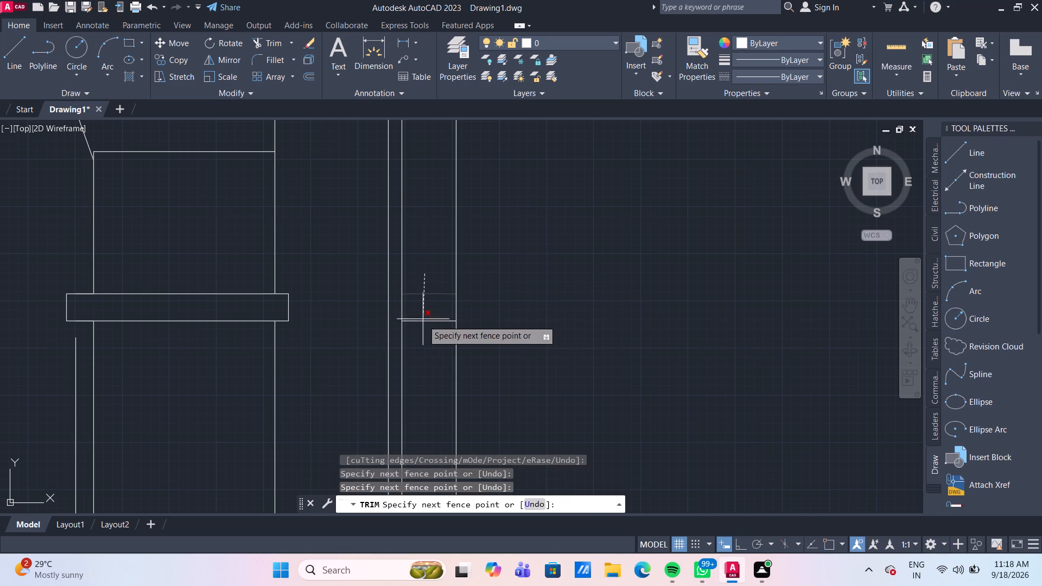
{"action": "left_click", "coordinate": [424, 344]}
Quick-measure the outermost vertical line and the spacing of the close vertical pair near the long double horizontal lines.
{"action": "scroll", "coordinate": [425, 341], "scroll_direction": "down", "scroll_amount": 3}
{"action": "scroll", "coordinate": [401, 302], "scroll_direction": "up", "scroll_amount": 2}
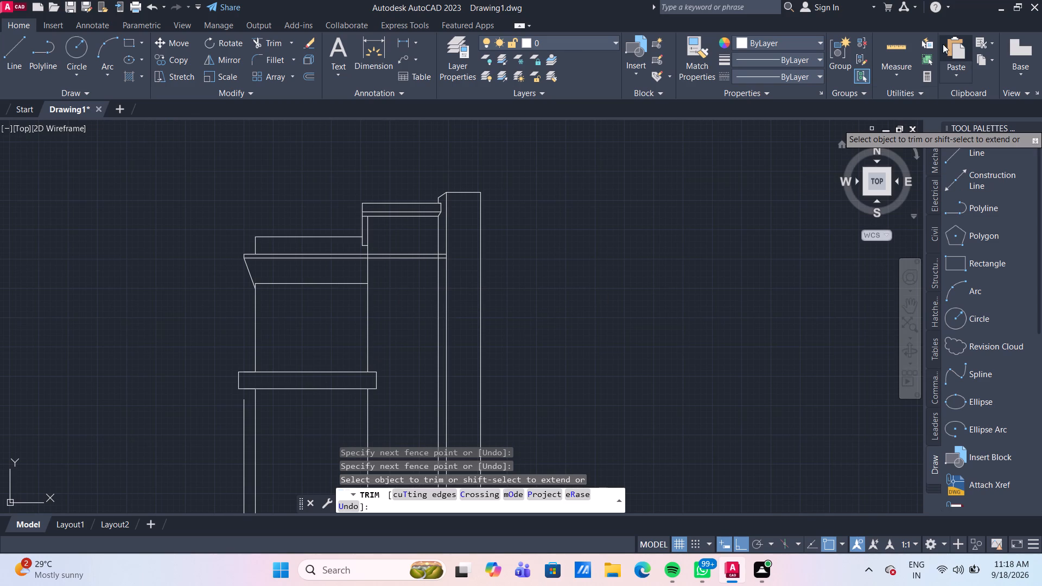
{"action": "left_click", "coordinate": [905, 42]}
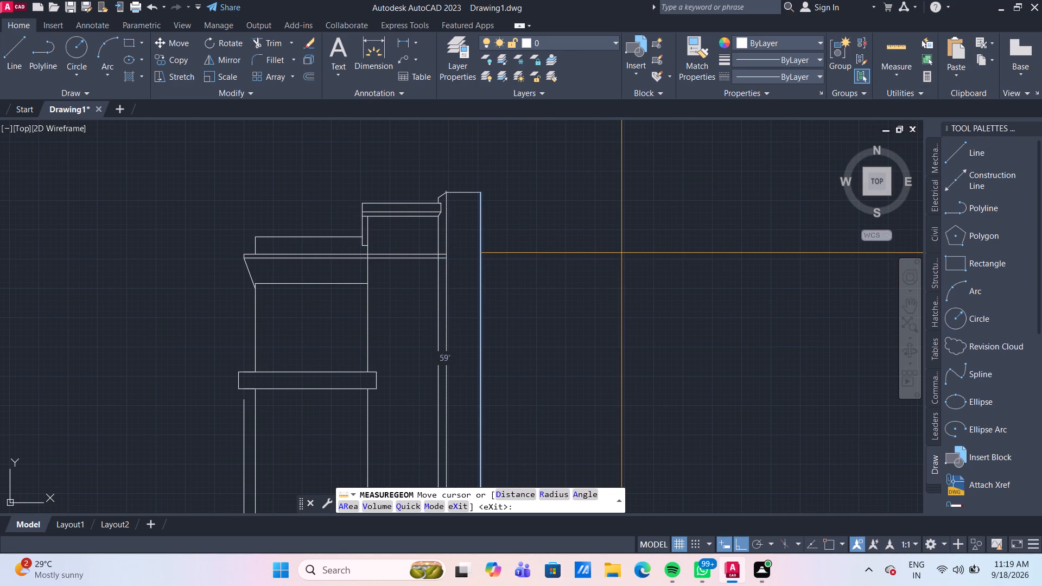
{"action": "key", "text": "Escape"}
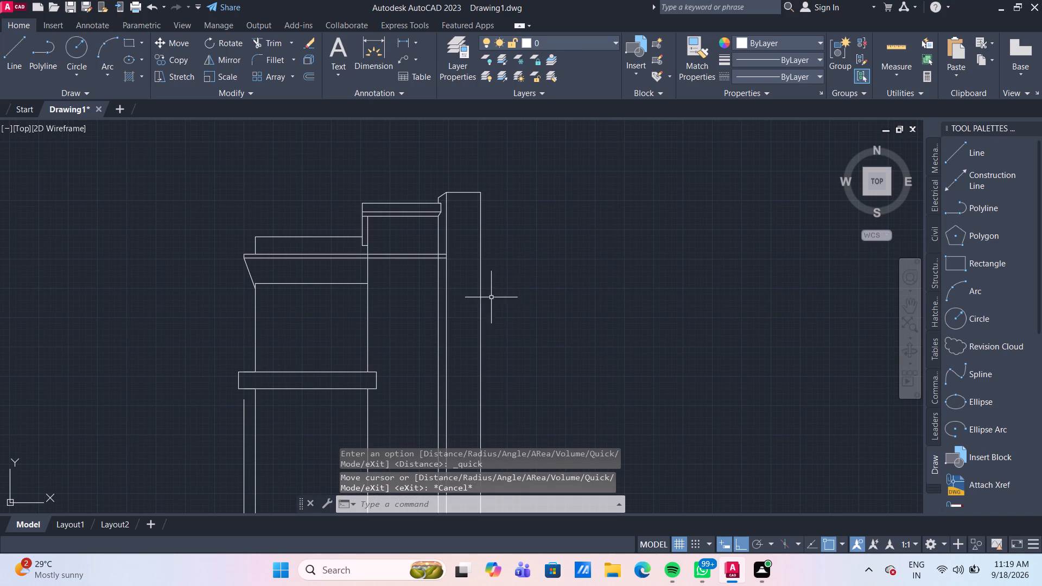
{"action": "scroll", "coordinate": [422, 302], "scroll_direction": "up", "scroll_amount": 2}
{"action": "middle_click_drag", "start_coordinate": [383, 259], "coordinate": [371, 310]}
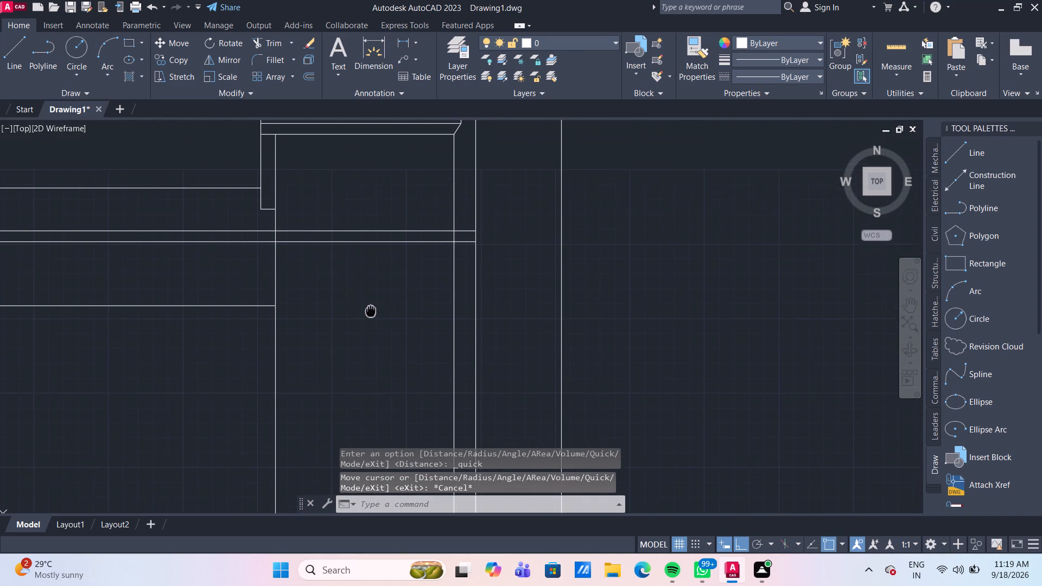
{"action": "middle_click_drag", "start_coordinate": [371, 310], "coordinate": [370, 311]}
{"action": "scroll", "coordinate": [369, 298], "scroll_direction": "down", "scroll_amount": 1}
{"action": "scroll", "coordinate": [376, 269], "scroll_direction": "up", "scroll_amount": 2}
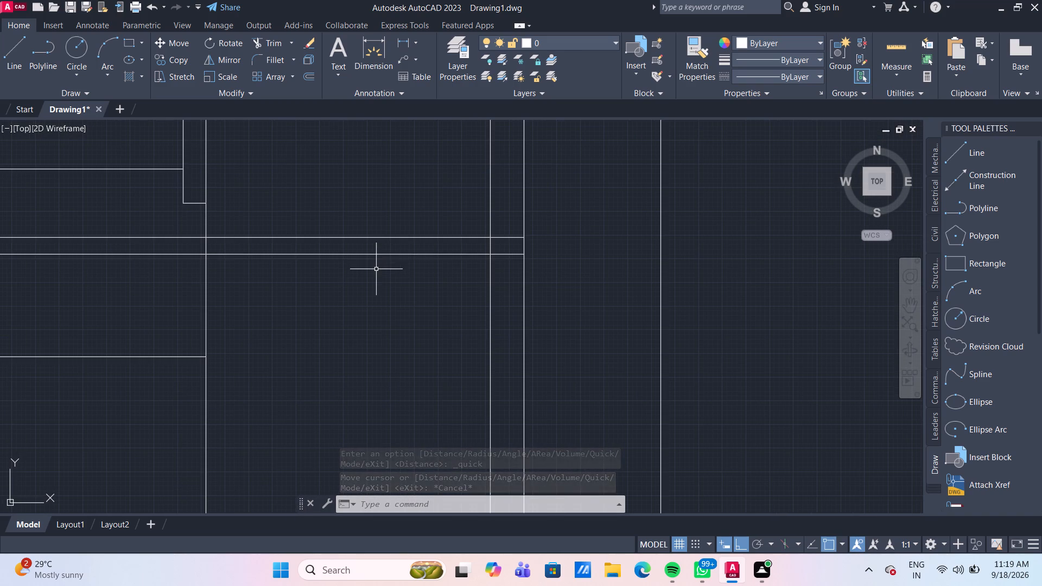
{"action": "left_click", "coordinate": [902, 47]}
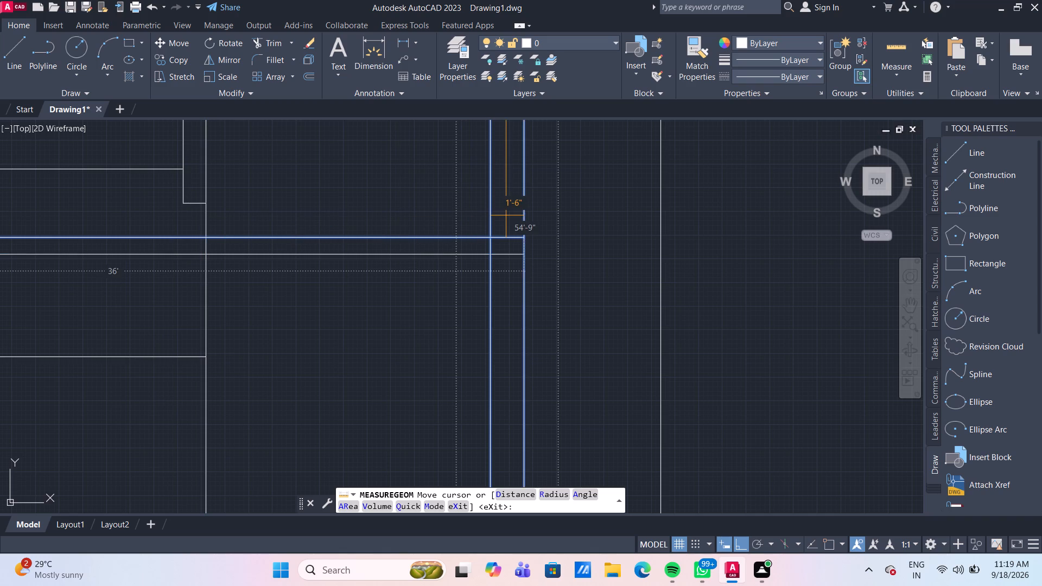
{"action": "key", "text": "Escape"}
Offset the lower of the long double horizontal lines 5" downward.
{"action": "scroll", "coordinate": [407, 300], "scroll_direction": "down", "scroll_amount": 1}
{"action": "middle_click_drag", "start_coordinate": [392, 305], "coordinate": [392, 306]}
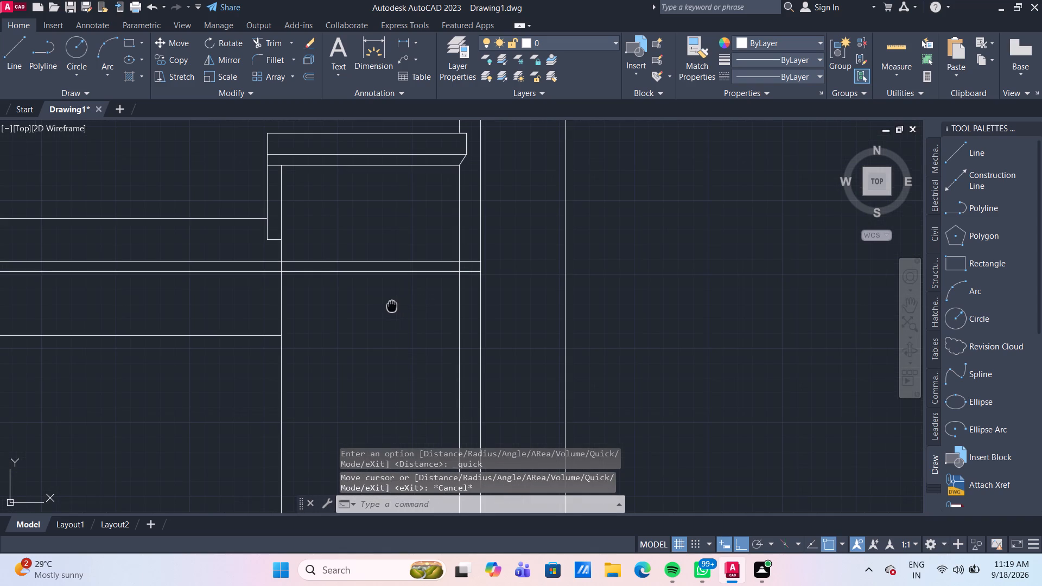
{"action": "middle_click_drag", "start_coordinate": [392, 306], "coordinate": [384, 304]}
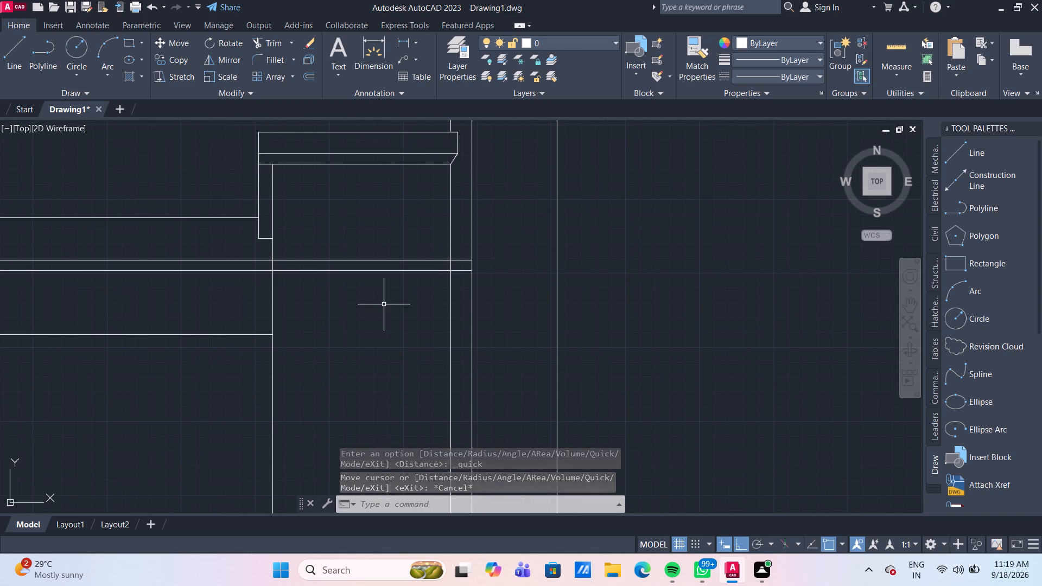
{"action": "scroll", "coordinate": [386, 309], "scroll_direction": "down", "scroll_amount": 1}
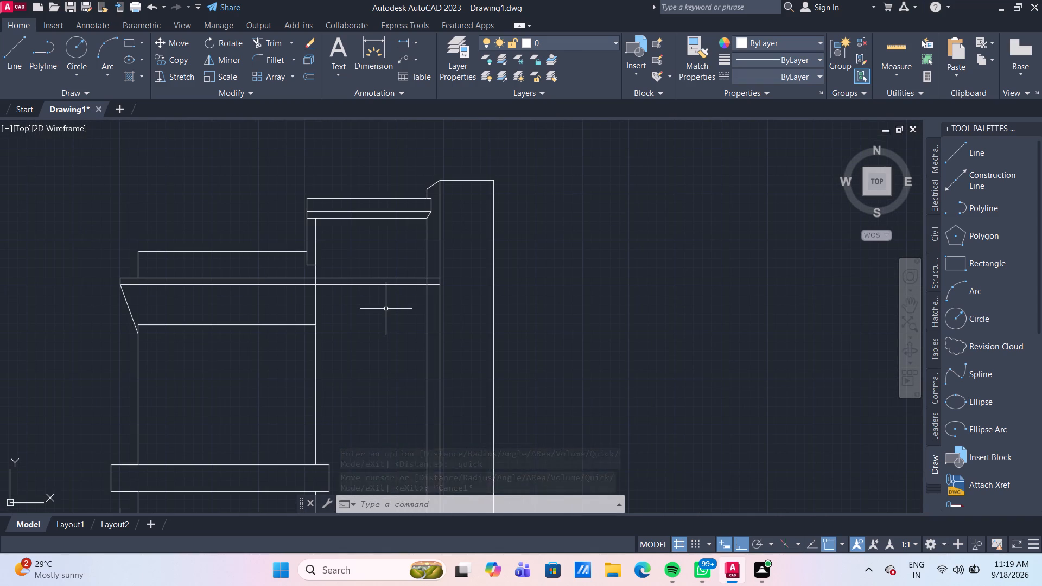
{"action": "key", "text": "o"}
{"action": "key", "text": "Return"}
{"action": "key", "text": "Return"}
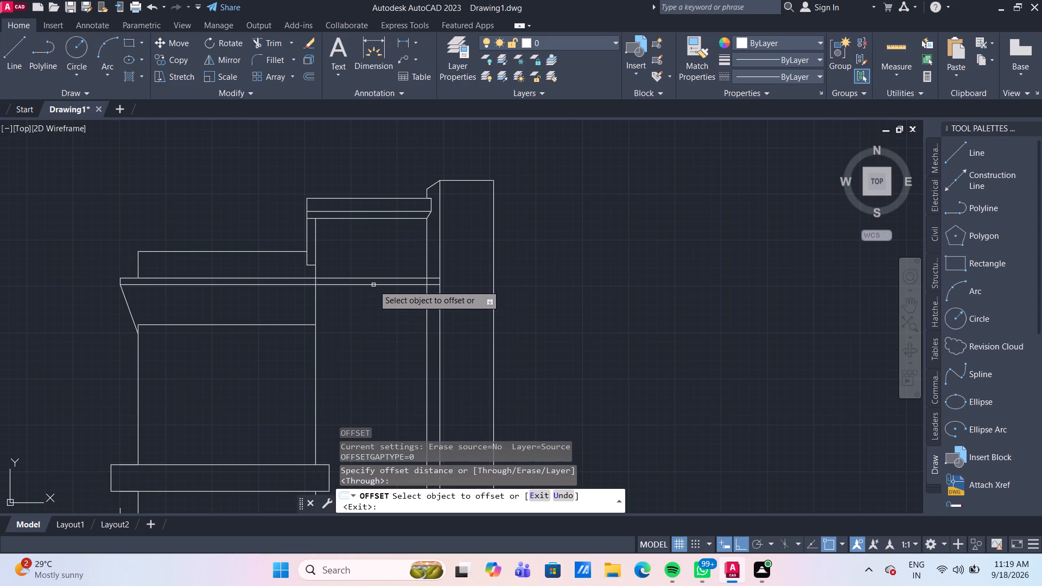
{"action": "left_click", "coordinate": [373, 285]}
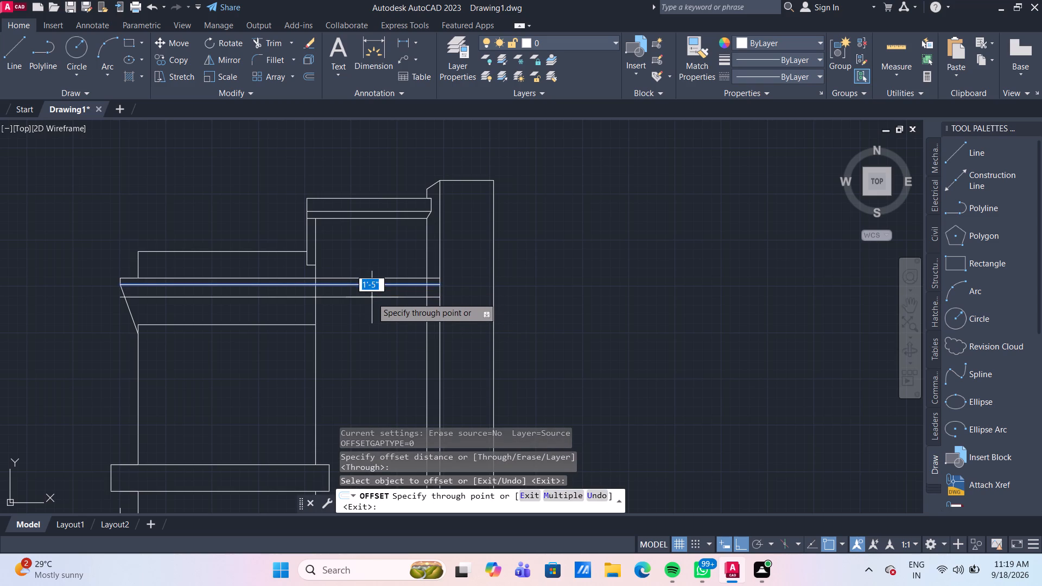
{"action": "type", "text": "5\""}
{"action": "key", "text": "Return"}
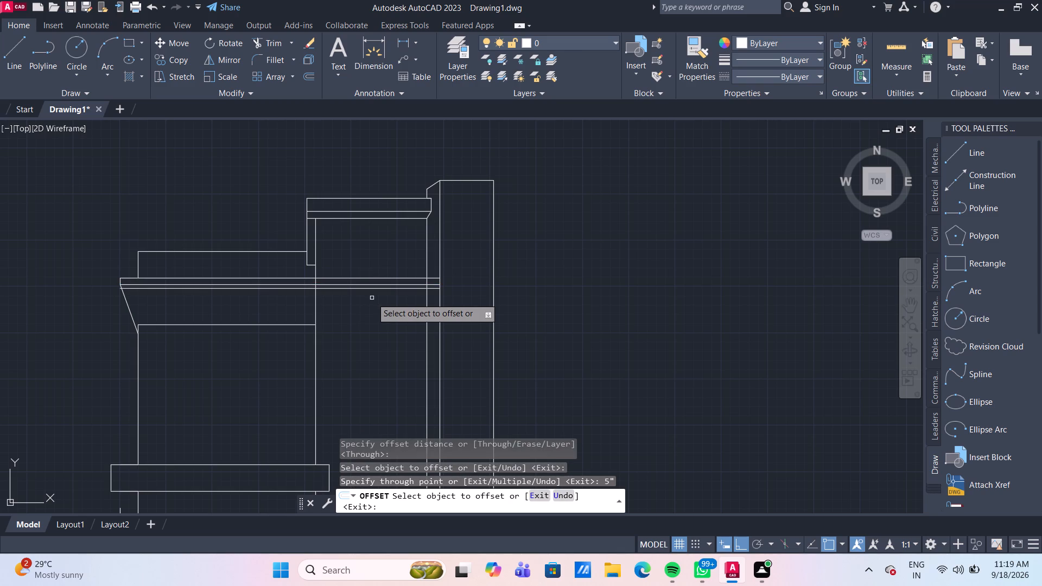
Offset the inner line of the close vertical pair 2' to the left, and offset the resulting line another 9" left.
{"action": "left_click", "coordinate": [426, 327]}
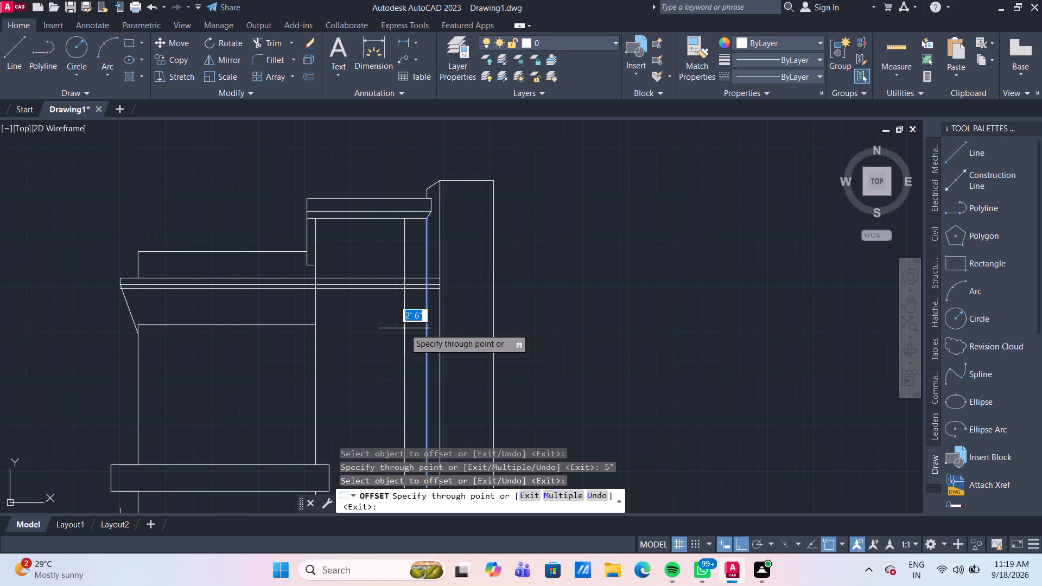
{"action": "type", "text": "2'"}
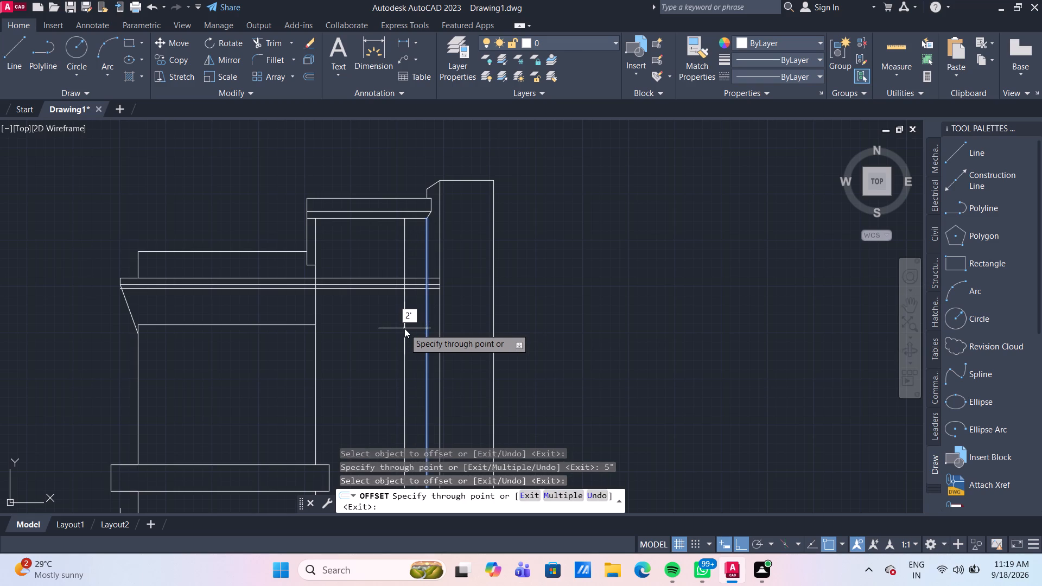
{"action": "key", "text": "Return"}
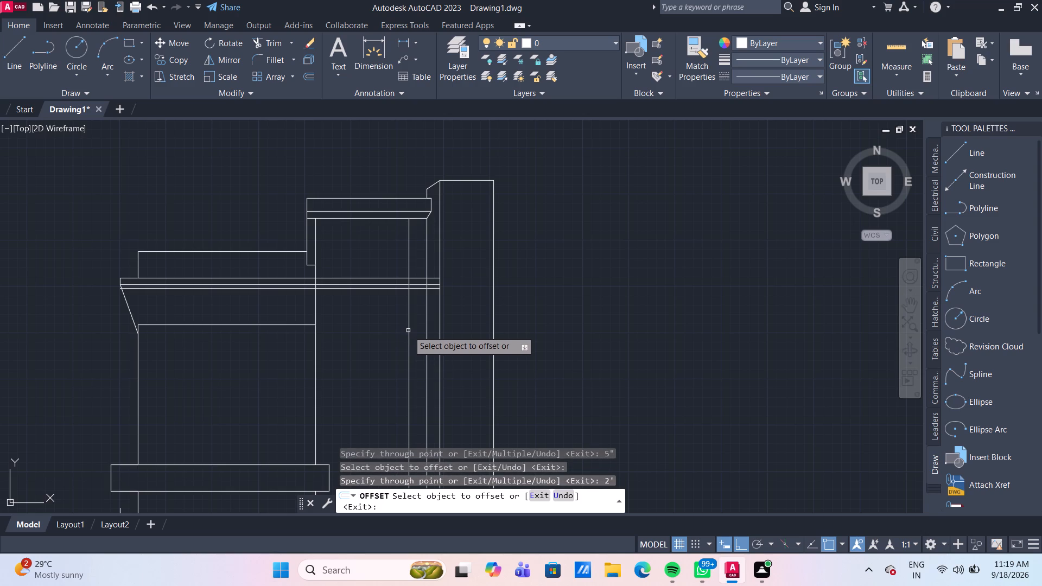
{"action": "left_click", "coordinate": [408, 330]}
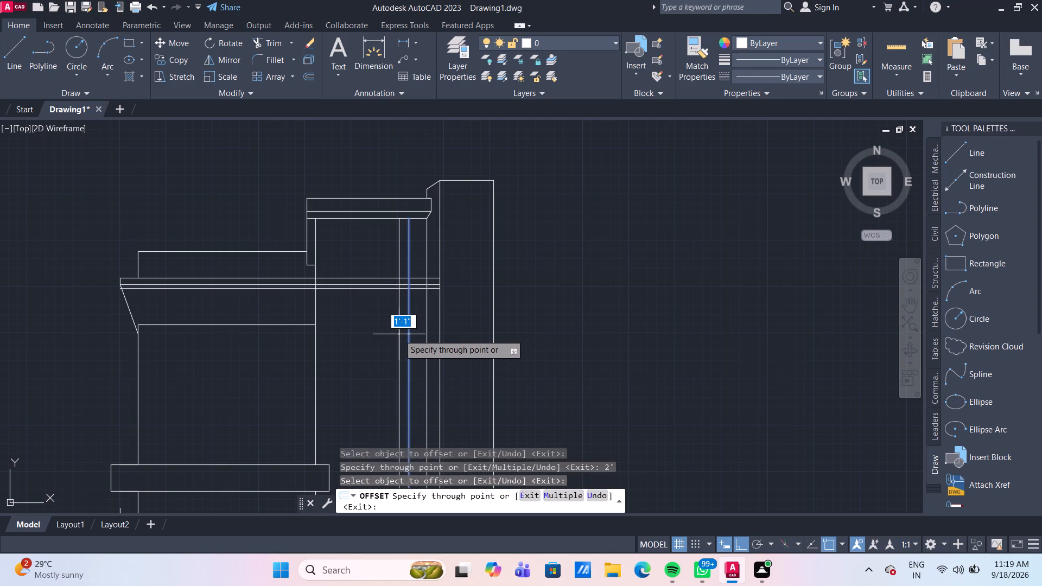
{"action": "key", "text": "9"}
{"action": "key", "text": "shift+quotedbl"}
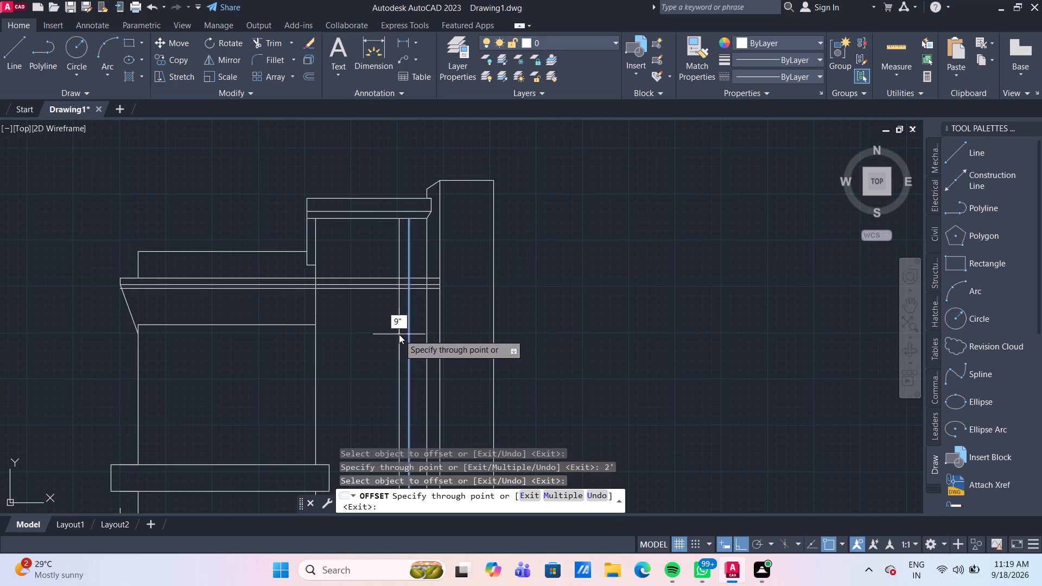
{"action": "key", "text": "Return"}
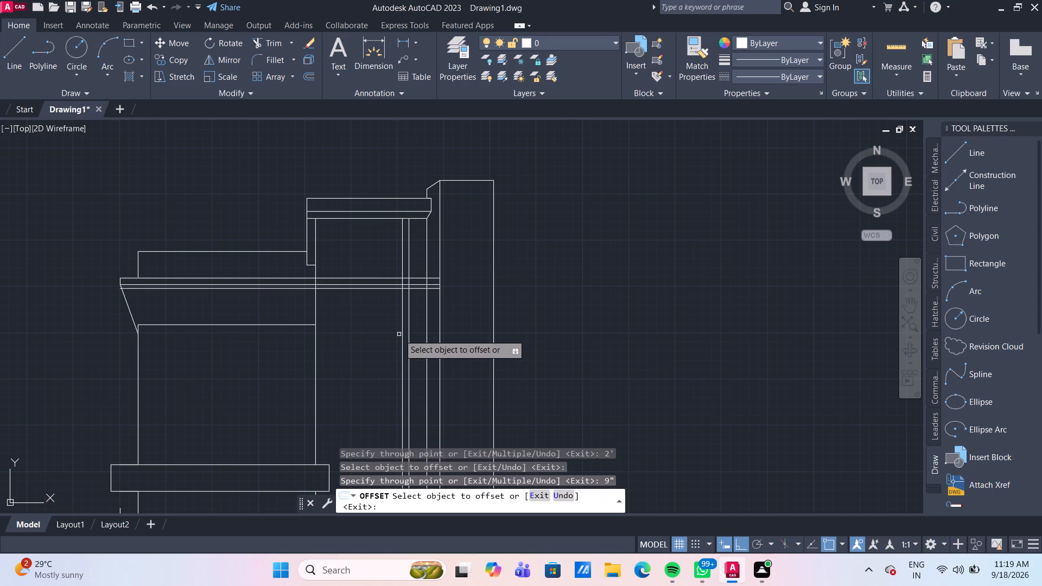
Draw a horizontal line about 9' long from the midpoint of the band's short end to the vertical line offset 2'.
{"action": "middle_click_drag", "start_coordinate": [374, 344], "coordinate": [358, 282]}
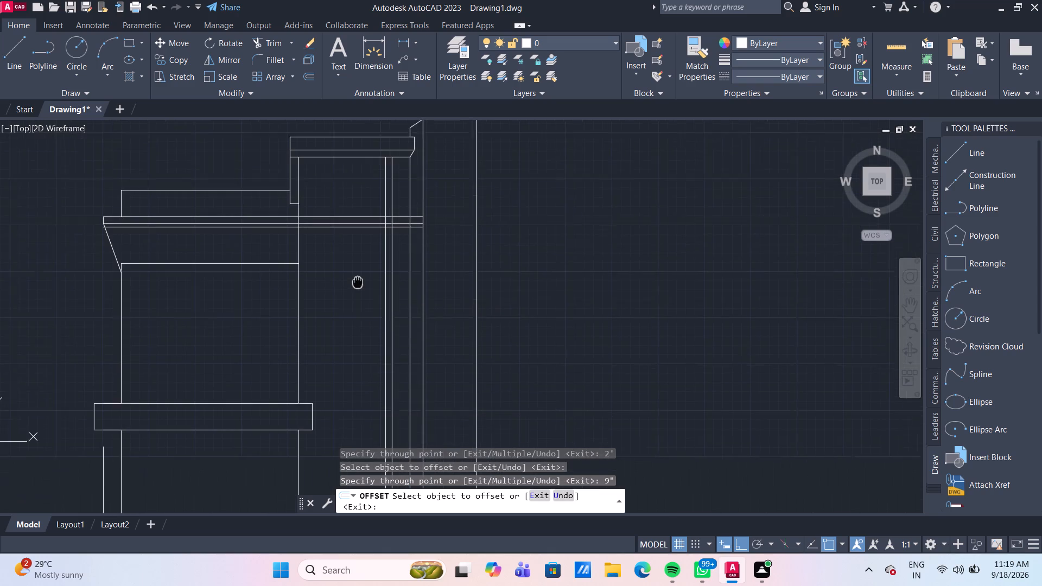
{"action": "middle_click_drag", "start_coordinate": [358, 282], "coordinate": [356, 262]}
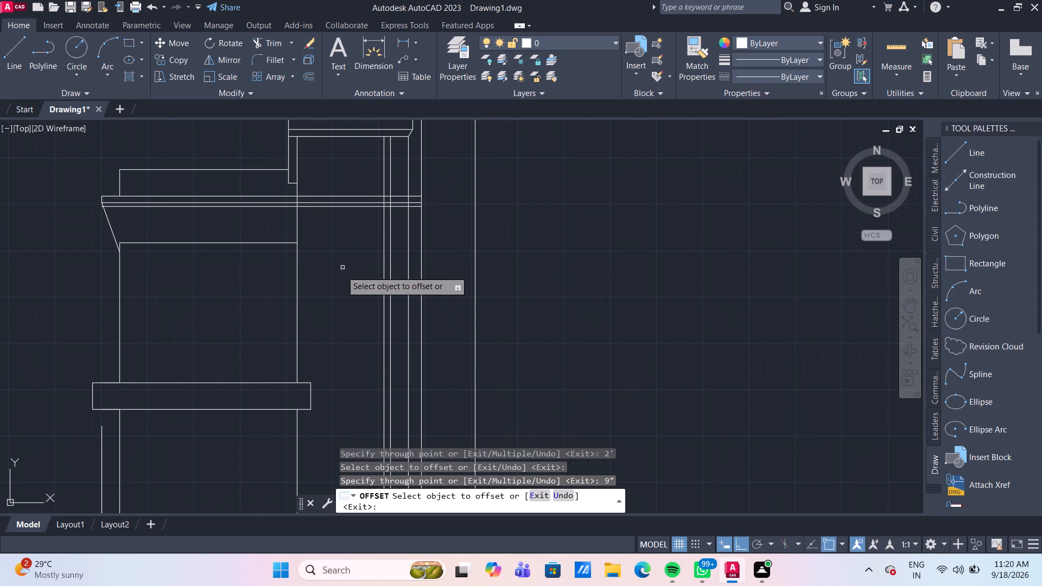
{"action": "left_click_drag", "start_coordinate": [12, 47], "coordinate": [16, 60]}
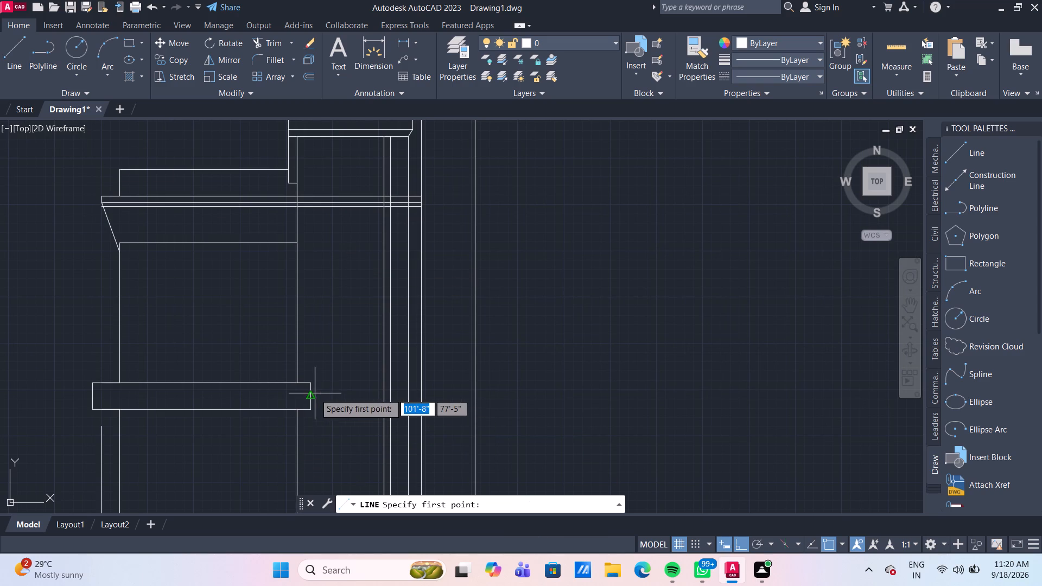
{"action": "left_click", "coordinate": [310, 395]}
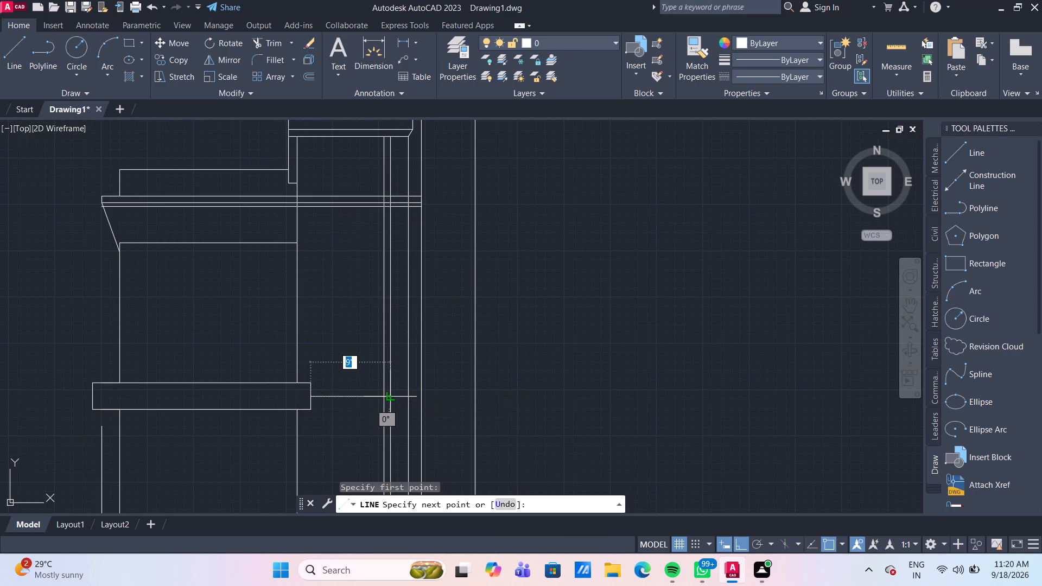
{"action": "left_click", "coordinate": [391, 398]}
{"action": "key", "text": "Escape"}
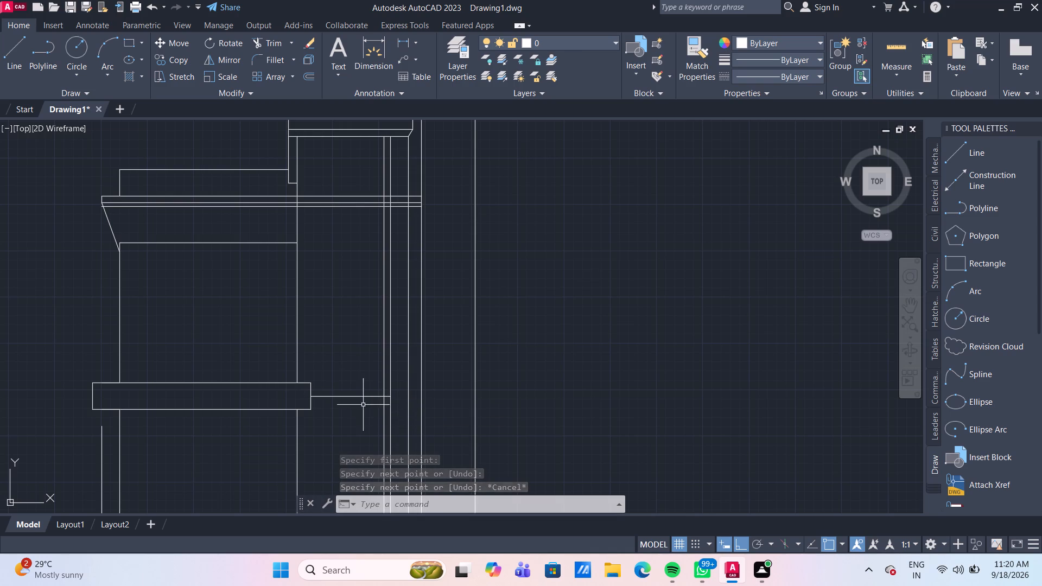
{"action": "scroll", "coordinate": [340, 404], "scroll_direction": "up", "scroll_amount": 2}
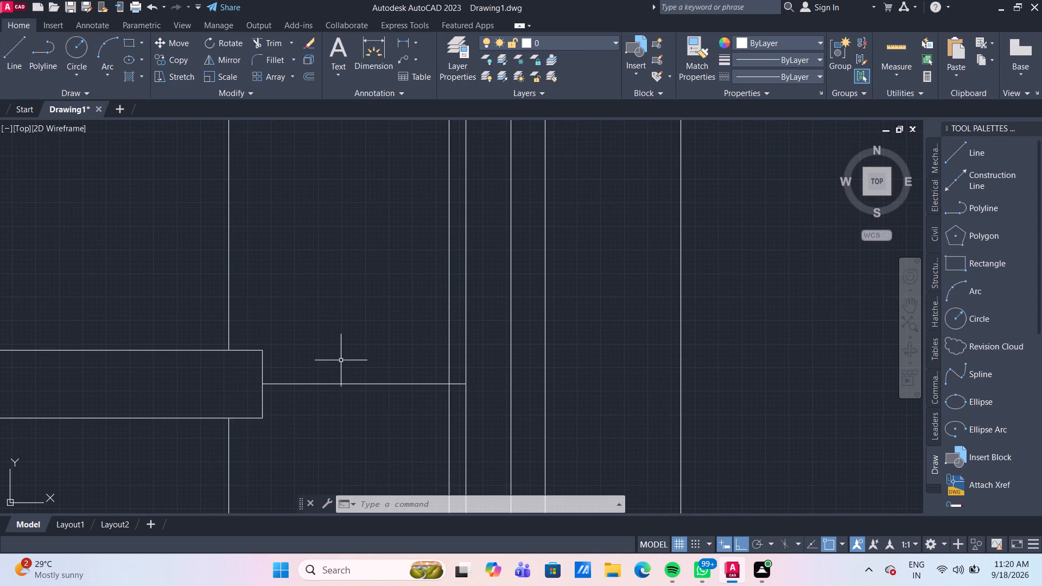
Offset the 9' horizontal line at the band's short end 1' upward.
{"action": "key", "text": "o"}
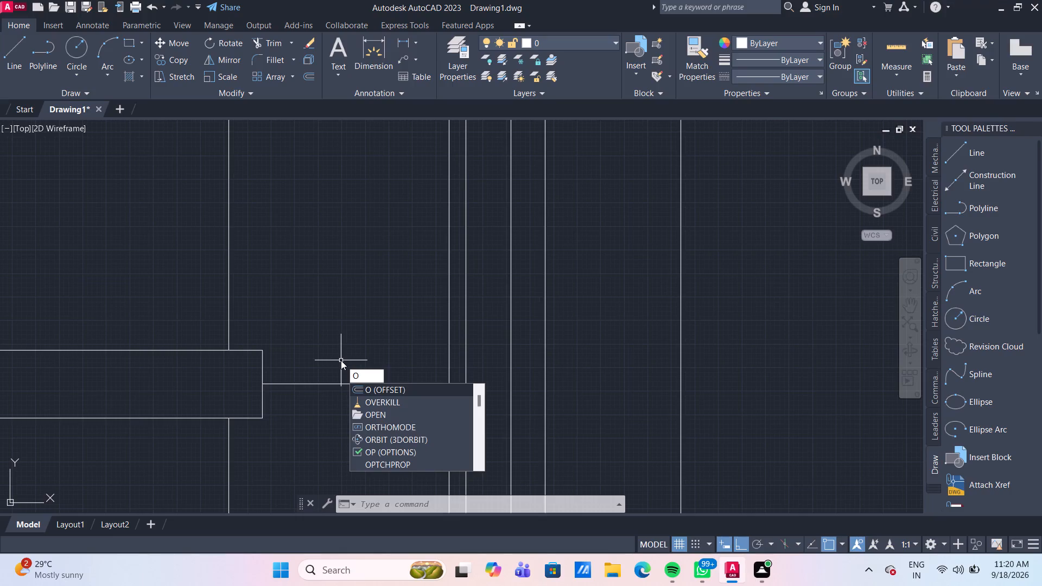
{"action": "key", "text": "Return"}
{"action": "key", "text": "Return"}
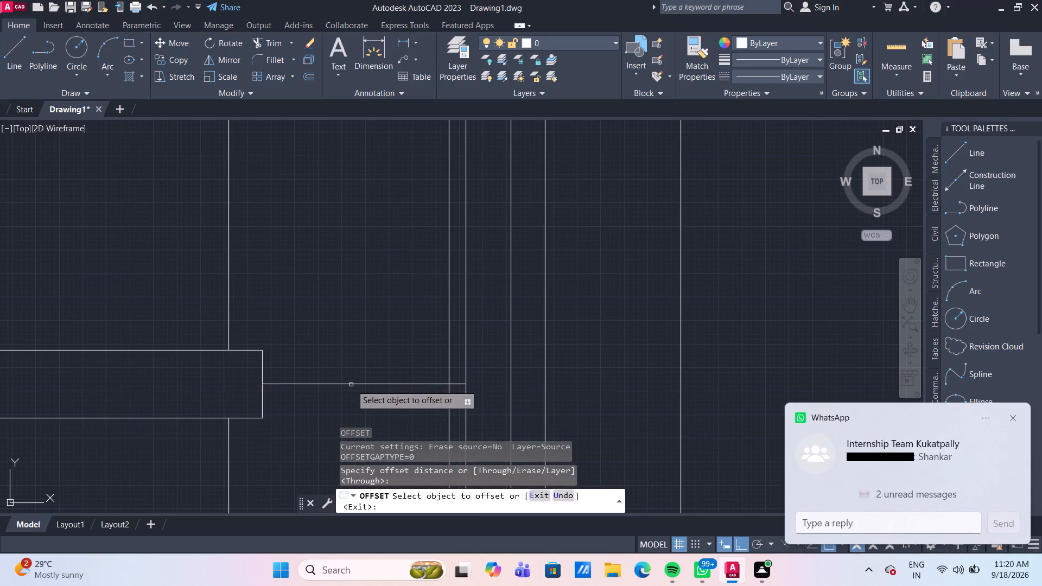
{"action": "left_click_drag", "start_coordinate": [351, 385], "coordinate": [352, 377]}
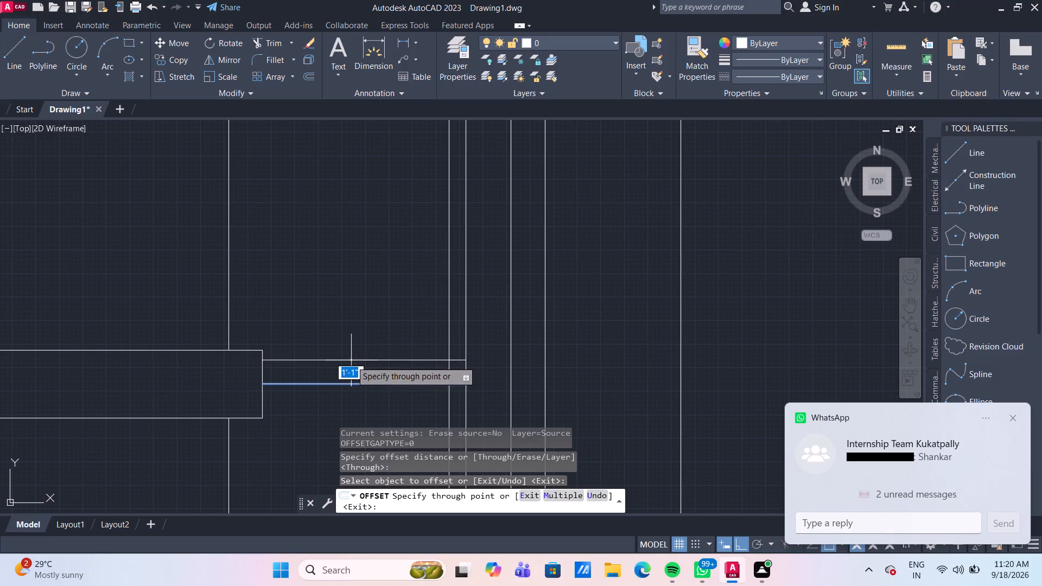
{"action": "type", "text": "1'"}
{"action": "key", "text": "Return"}
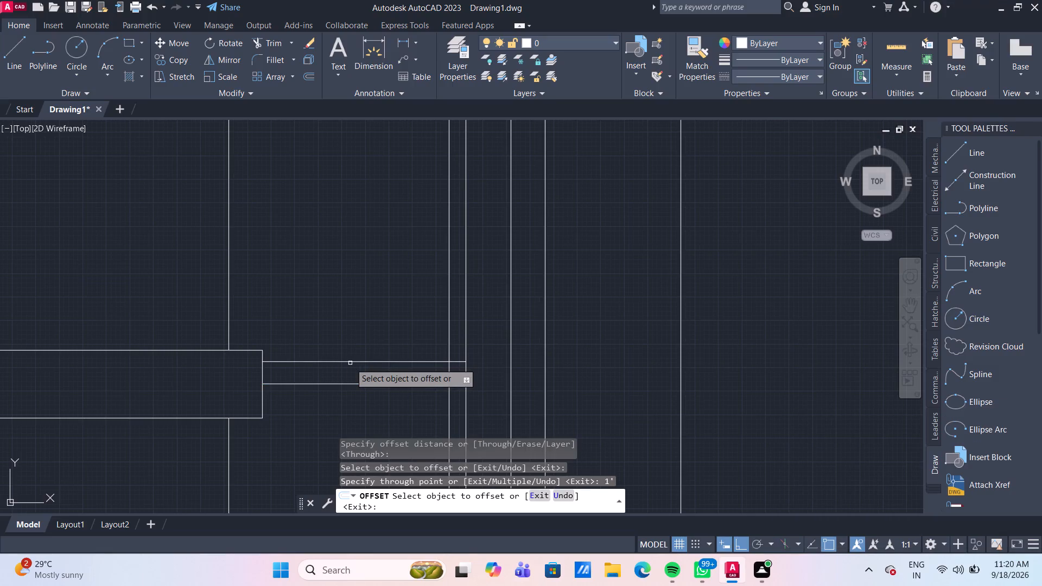
{"action": "scroll", "coordinate": [350, 363], "scroll_direction": "down", "scroll_amount": 2}
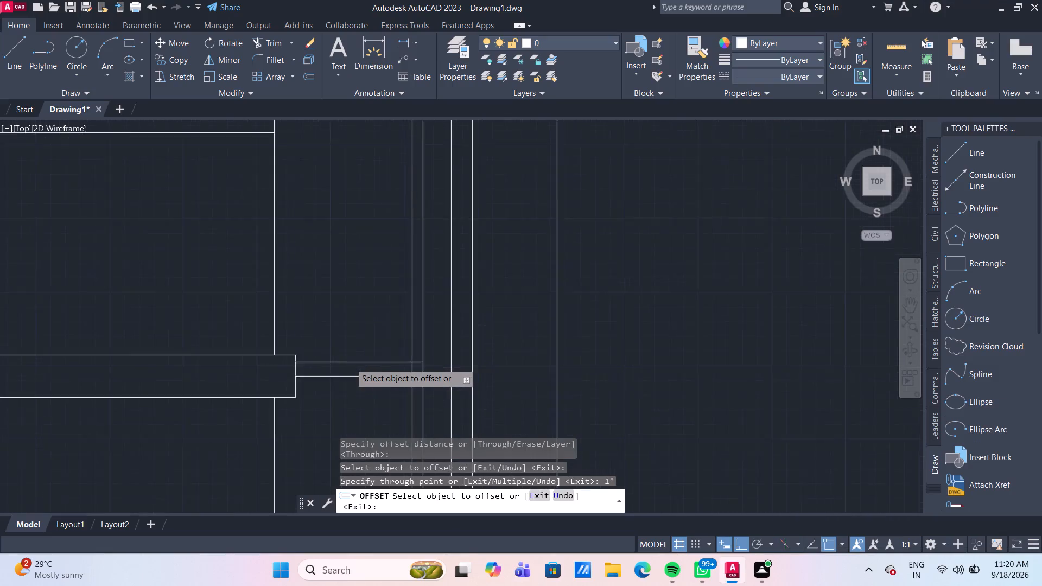
{"action": "scroll", "coordinate": [352, 390], "scroll_direction": "up", "scroll_amount": 1}
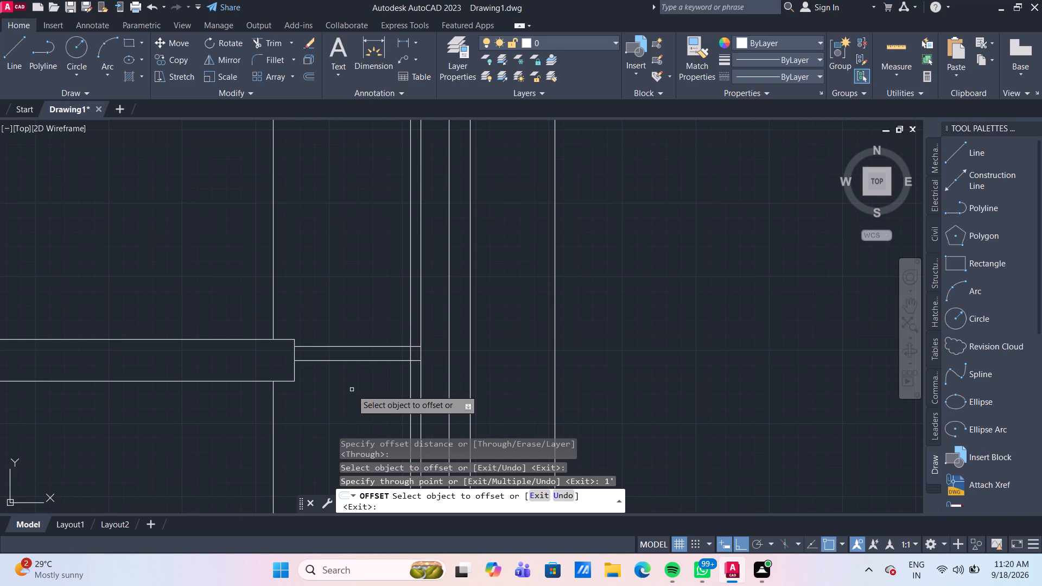
{"action": "key", "text": "Escape"}
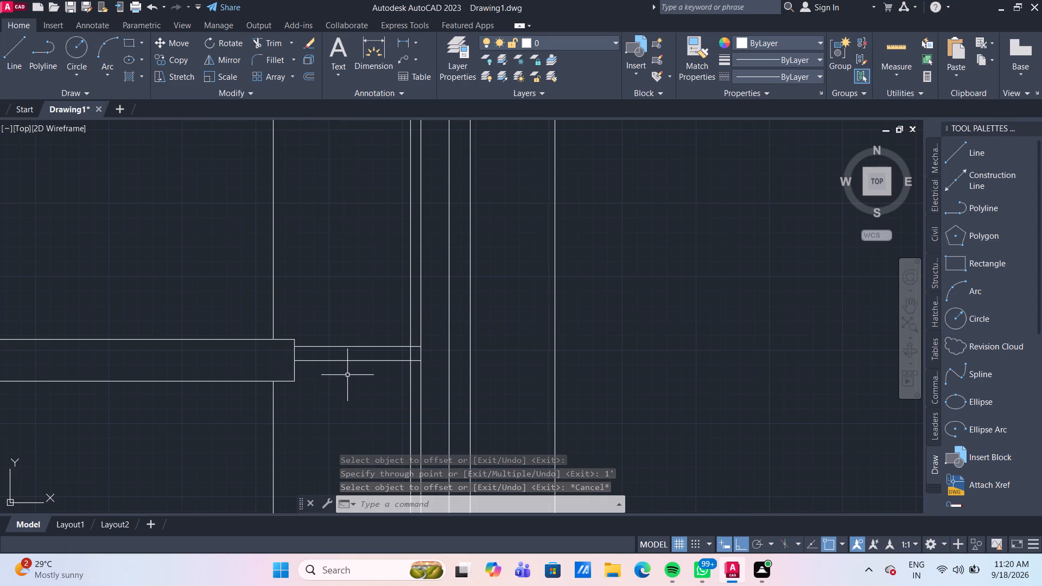
Move the two parallel 9' horizontal lines 6" straight down along the band's short end.
{"action": "left_click", "coordinate": [347, 377]}
{"action": "left_click", "coordinate": [335, 326]}
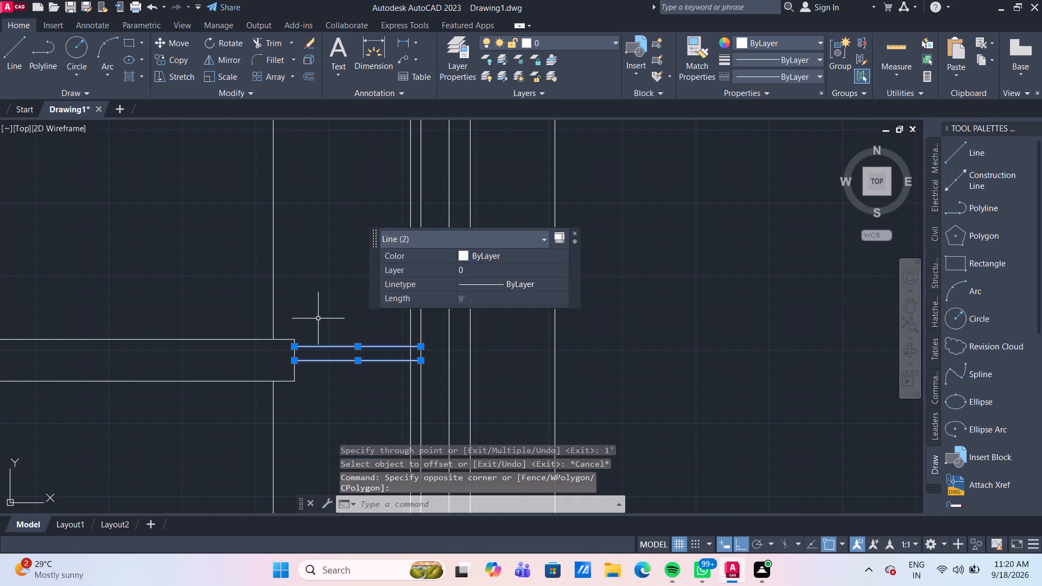
{"action": "scroll", "coordinate": [308, 375], "scroll_direction": "up", "scroll_amount": 2}
{"action": "middle_click_drag", "start_coordinate": [280, 370], "coordinate": [259, 356]}
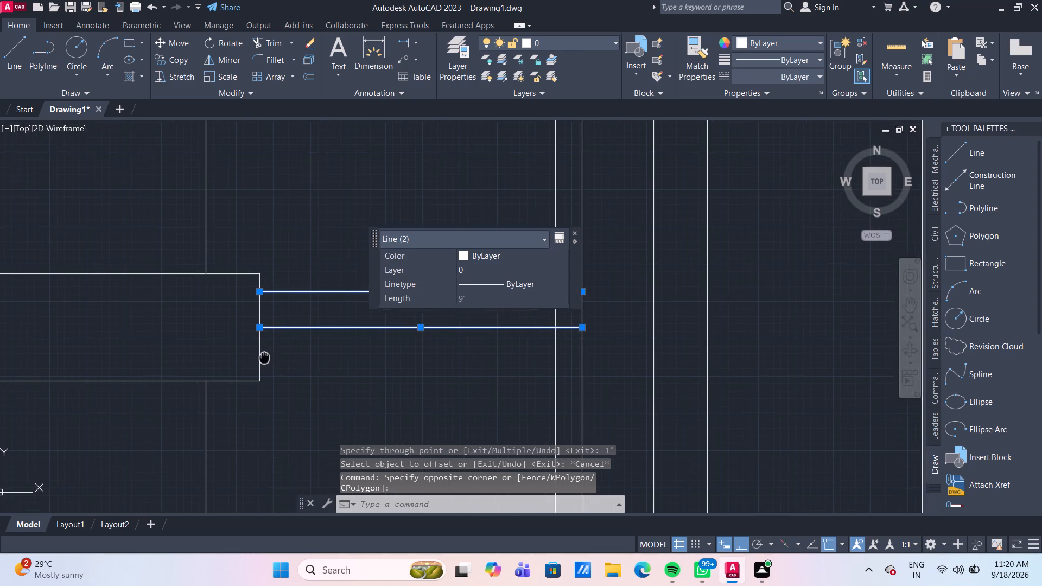
{"action": "middle_click_drag", "start_coordinate": [259, 356], "coordinate": [217, 365]}
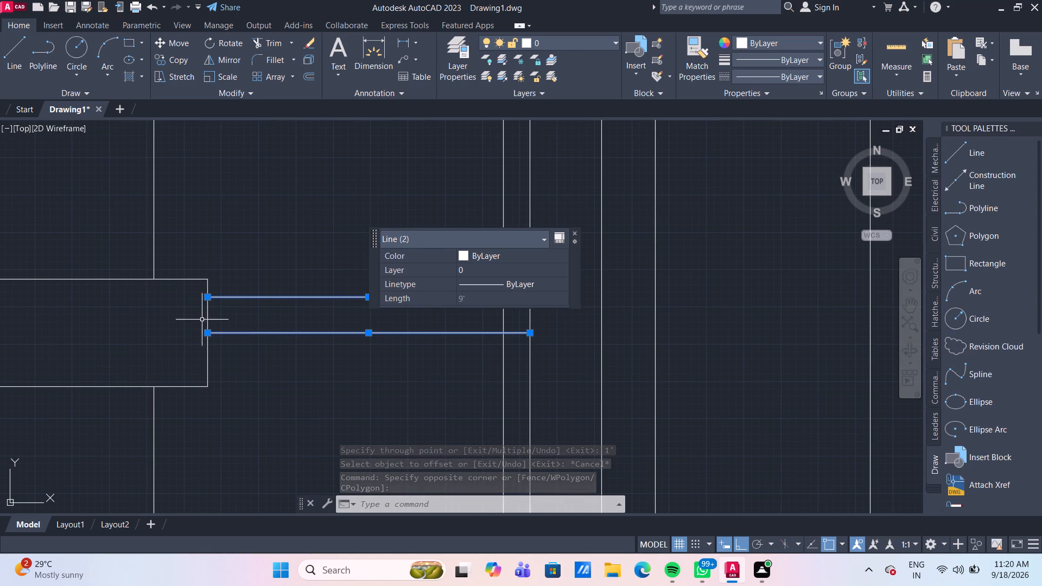
{"action": "key", "text": "m"}
{"action": "key", "text": "Return"}
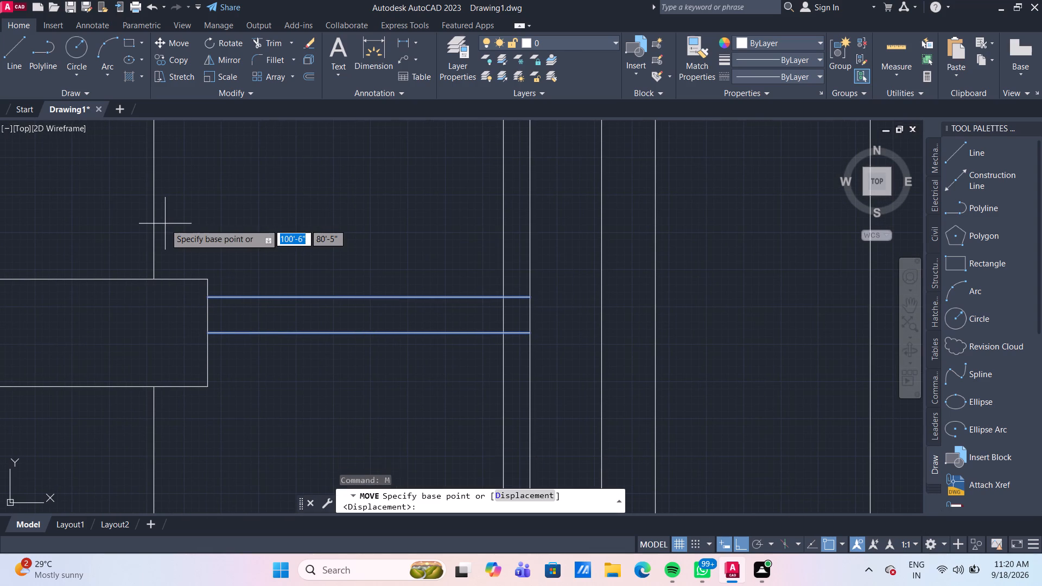
{"action": "left_click", "coordinate": [209, 333]}
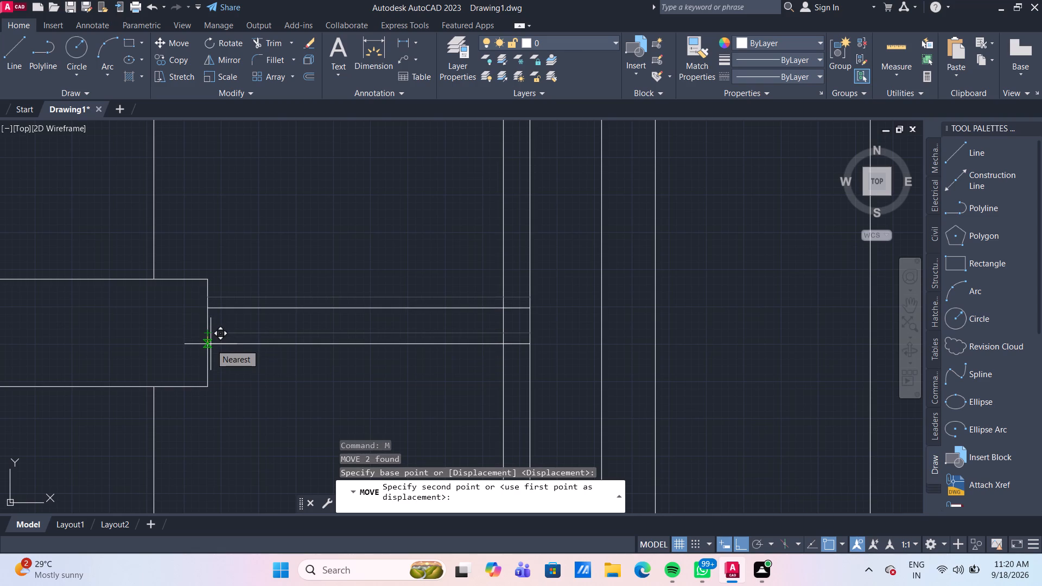
{"action": "type", "text": "6\""}
{"action": "key", "text": "Return"}
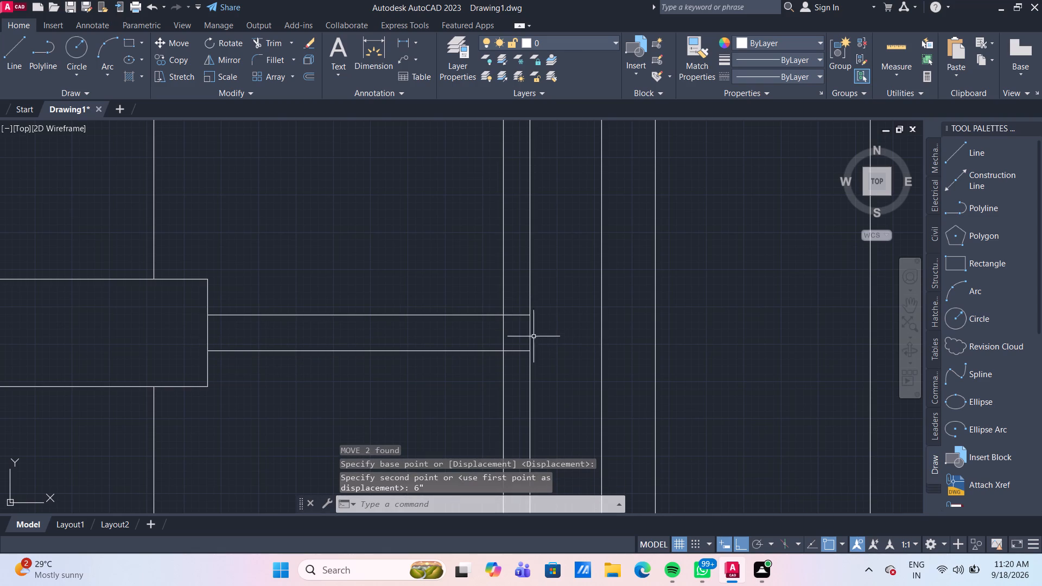
Trim the close vertical pair below the lower 9' line, and the inner vertical's short piece between the two 9' lines.
{"action": "scroll", "coordinate": [473, 352], "scroll_direction": "down", "scroll_amount": 2}
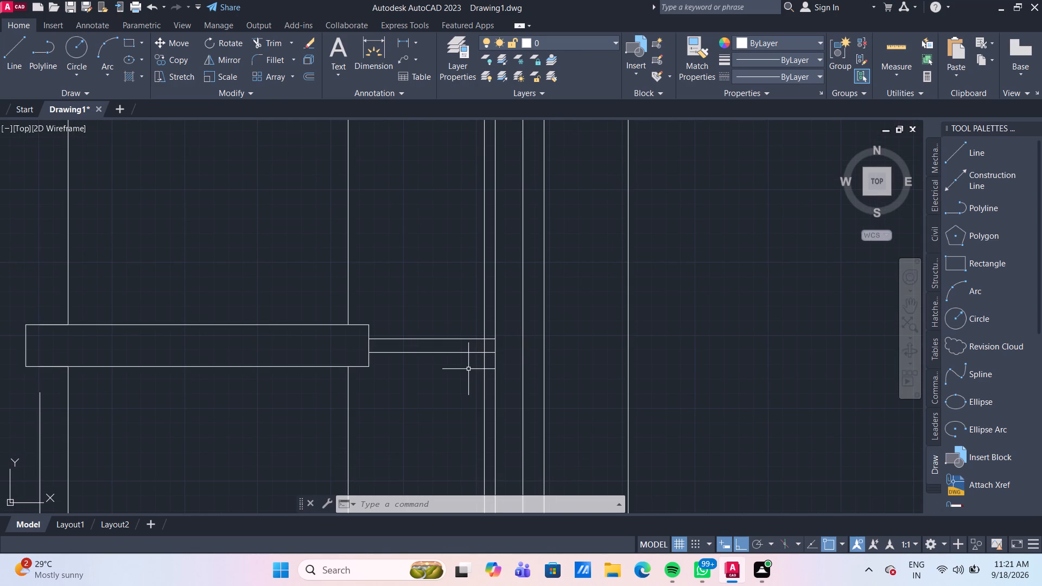
{"action": "scroll", "coordinate": [506, 352], "scroll_direction": "up", "scroll_amount": 1}
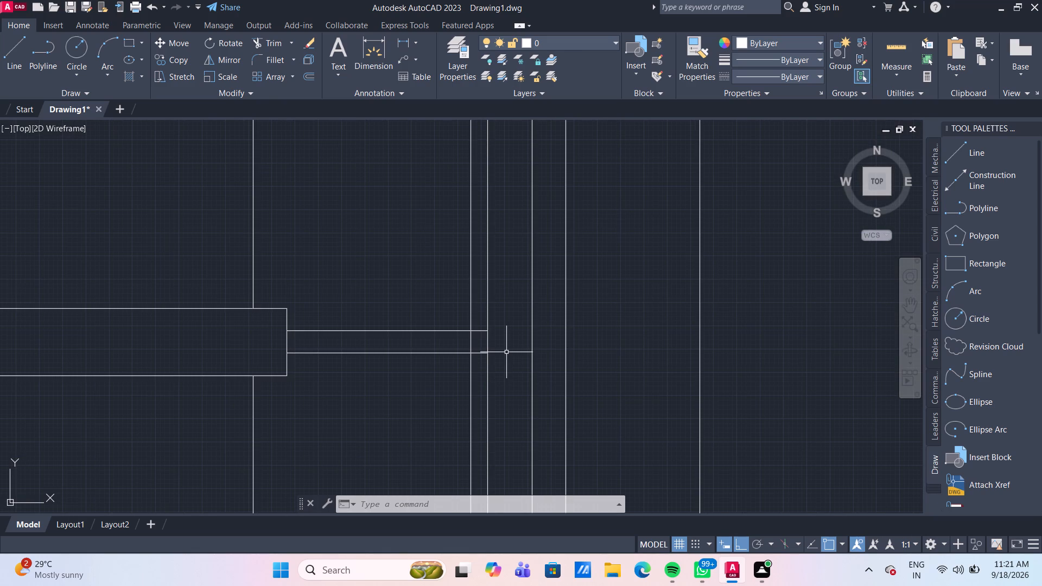
{"action": "scroll", "coordinate": [503, 360], "scroll_direction": "up", "scroll_amount": 1}
{"action": "type", "text": "TR"}
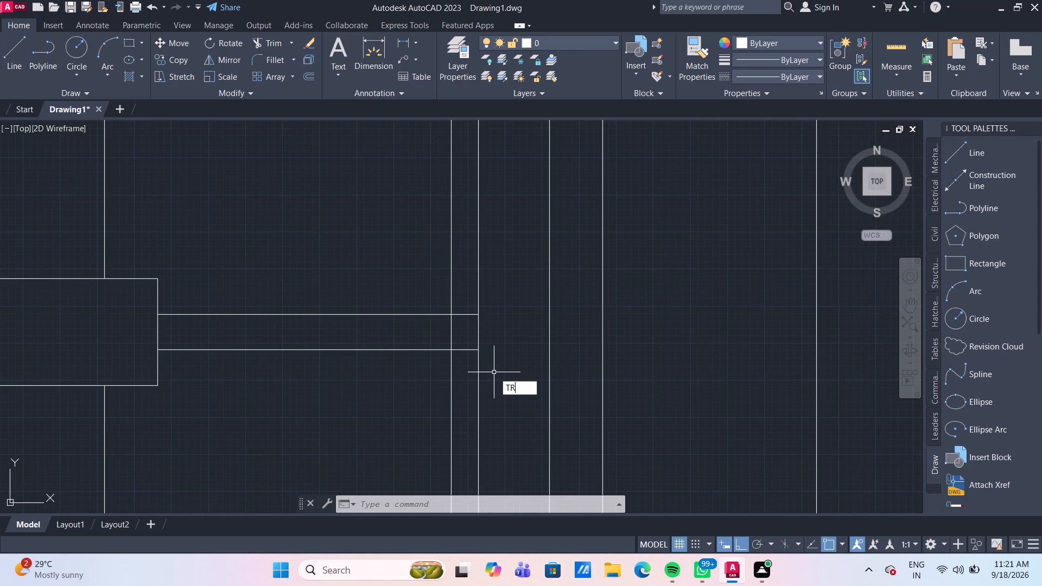
{"action": "key", "text": "Return"}
{"action": "left_click_drag", "start_coordinate": [499, 379], "coordinate": [493, 377]}
{"action": "left_click", "coordinate": [442, 371]}
{"action": "scroll", "coordinate": [468, 381], "scroll_direction": "down", "scroll_amount": 1}
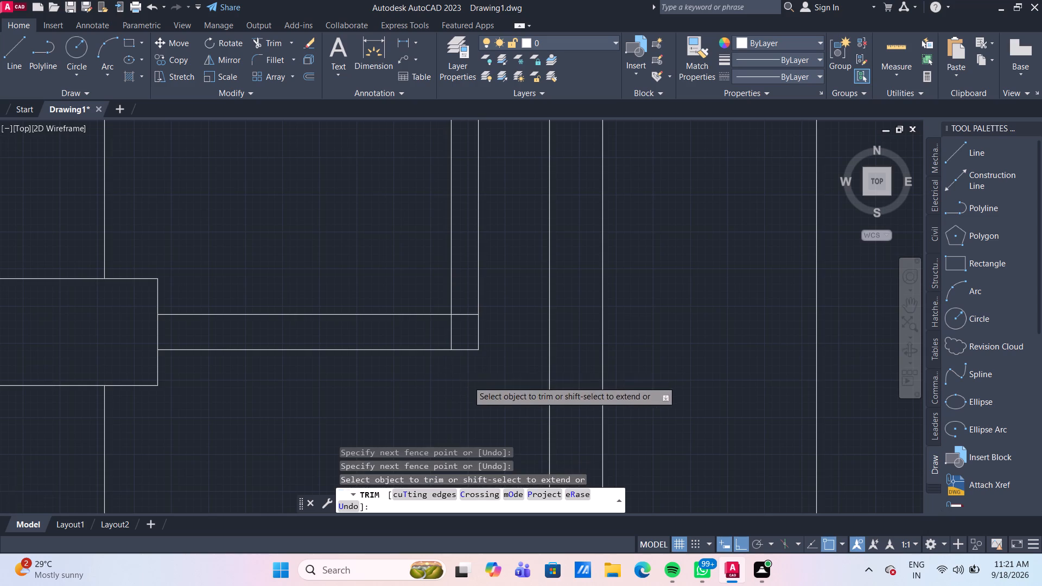
{"action": "scroll", "coordinate": [468, 381], "scroll_direction": "down", "scroll_amount": 2}
{"action": "middle_click_drag", "start_coordinate": [552, 385], "coordinate": [514, 246]}
{"action": "middle_click_drag", "start_coordinate": [391, 275], "coordinate": [374, 402]}
{"action": "scroll", "coordinate": [423, 379], "scroll_direction": "up", "scroll_amount": 1}
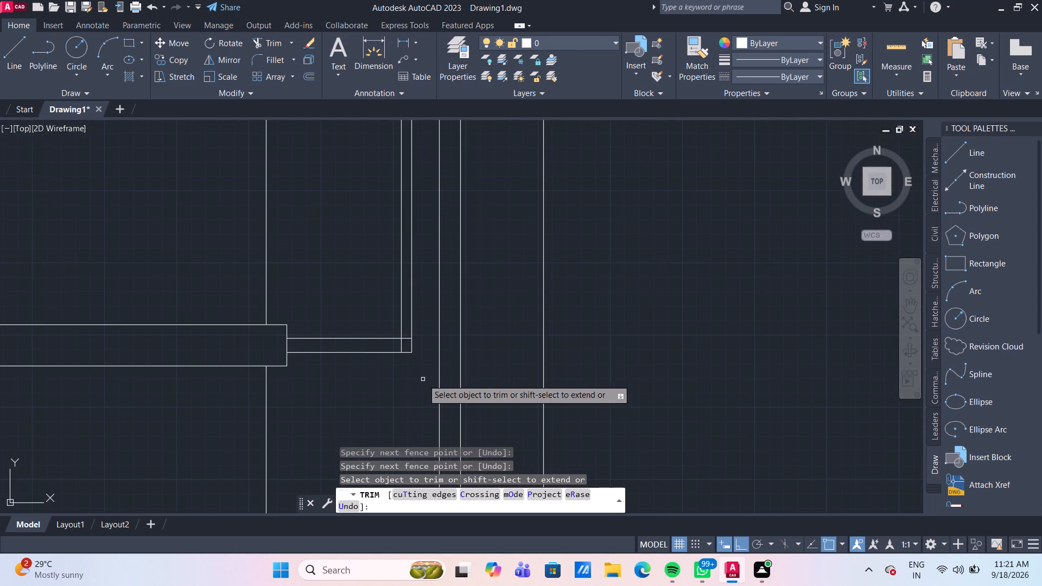
{"action": "left_click", "coordinate": [401, 345]}
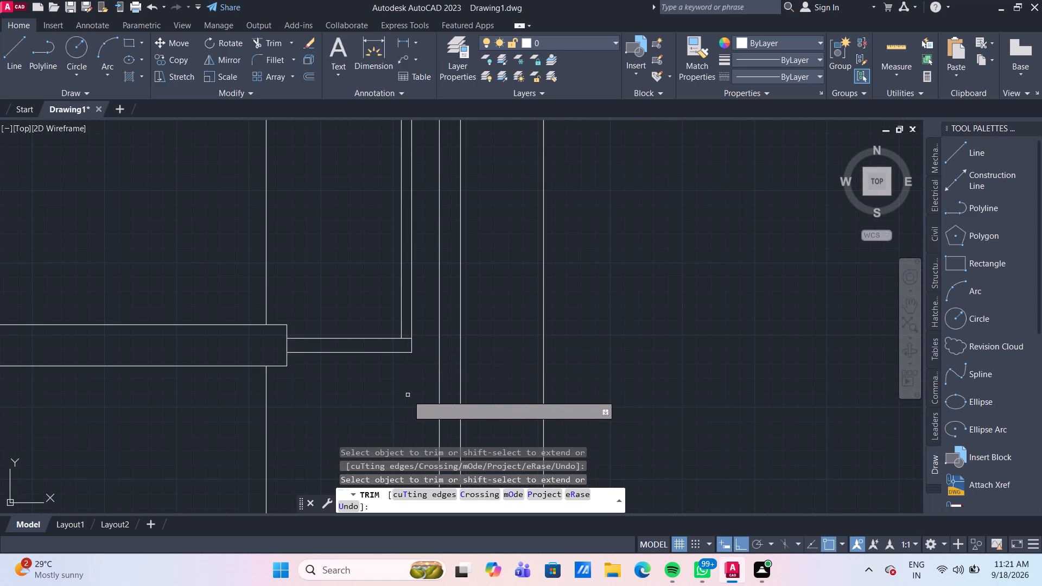
Trim the three long horizontal lines beyond the close vertical pair, and trim that pair above the topmost horizontal.
{"action": "scroll", "coordinate": [408, 395], "scroll_direction": "down", "scroll_amount": 2}
{"action": "scroll", "coordinate": [382, 273], "scroll_direction": "up", "scroll_amount": 2}
{"action": "middle_click_drag", "start_coordinate": [383, 273], "coordinate": [374, 320]}
{"action": "scroll", "coordinate": [344, 316], "scroll_direction": "down", "scroll_amount": 1}
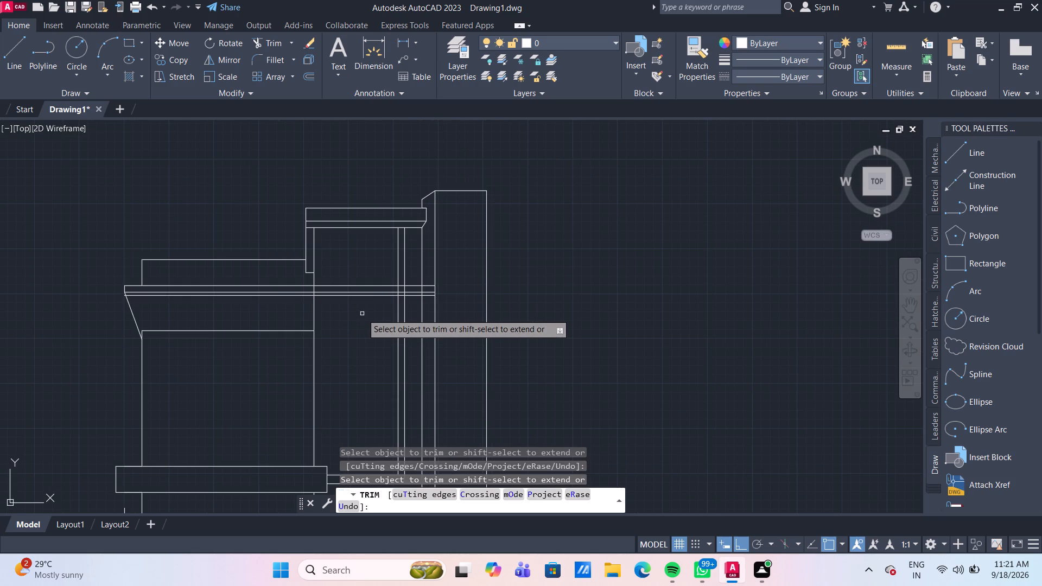
{"action": "middle_click_drag", "start_coordinate": [364, 314], "coordinate": [369, 297]}
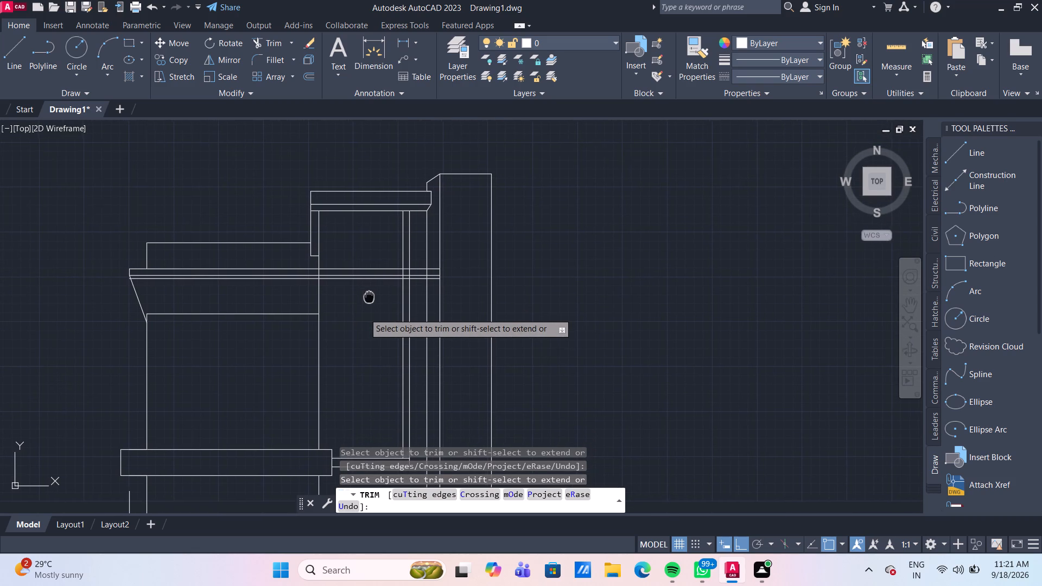
{"action": "middle_click_drag", "start_coordinate": [369, 297], "coordinate": [369, 296]}
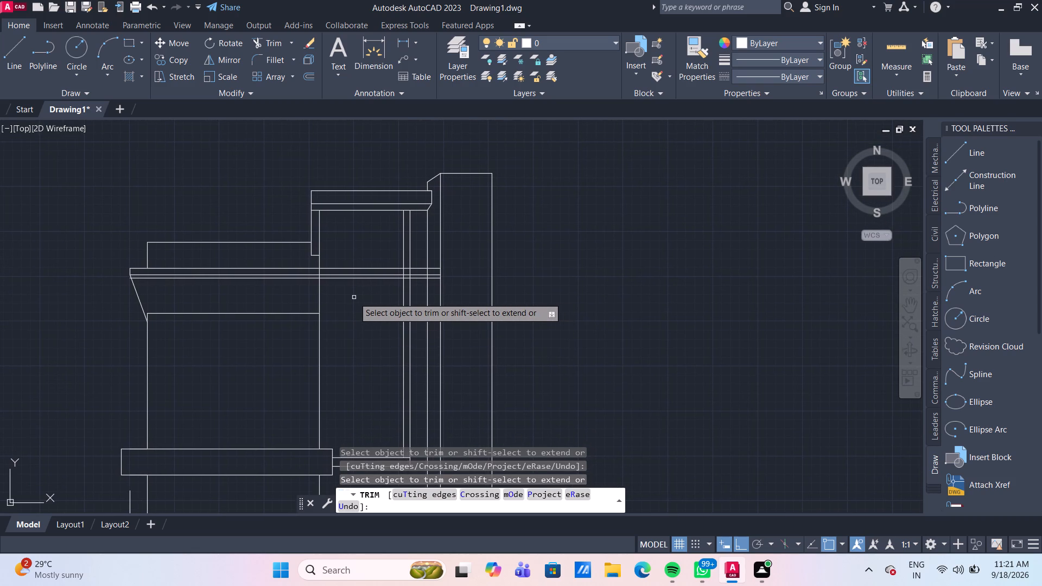
{"action": "scroll", "coordinate": [344, 286], "scroll_direction": "up", "scroll_amount": 1}
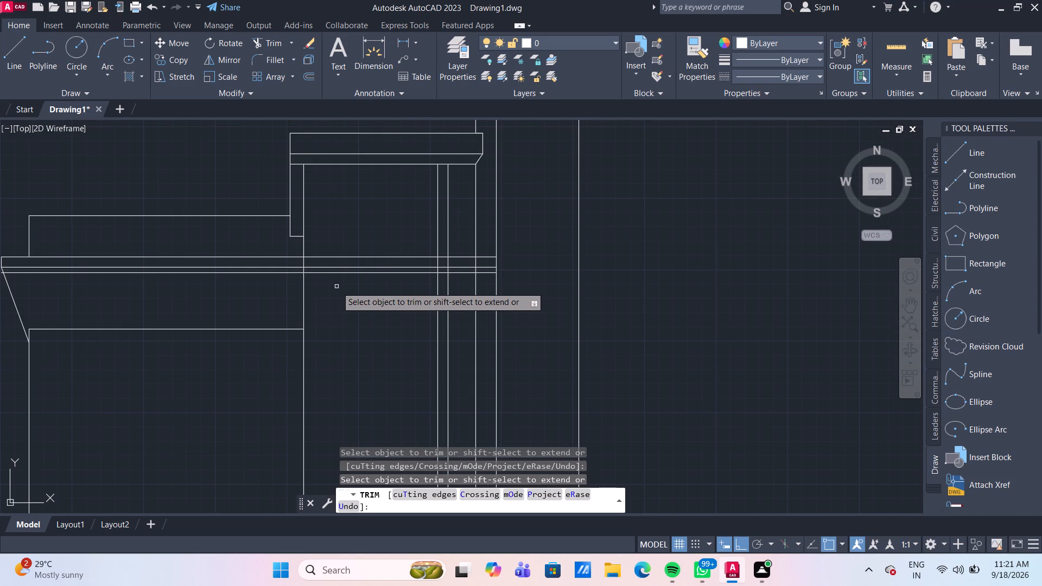
{"action": "middle_click", "coordinate": [336, 286]}
{"action": "scroll", "coordinate": [542, 295], "scroll_direction": "down", "scroll_amount": 2}
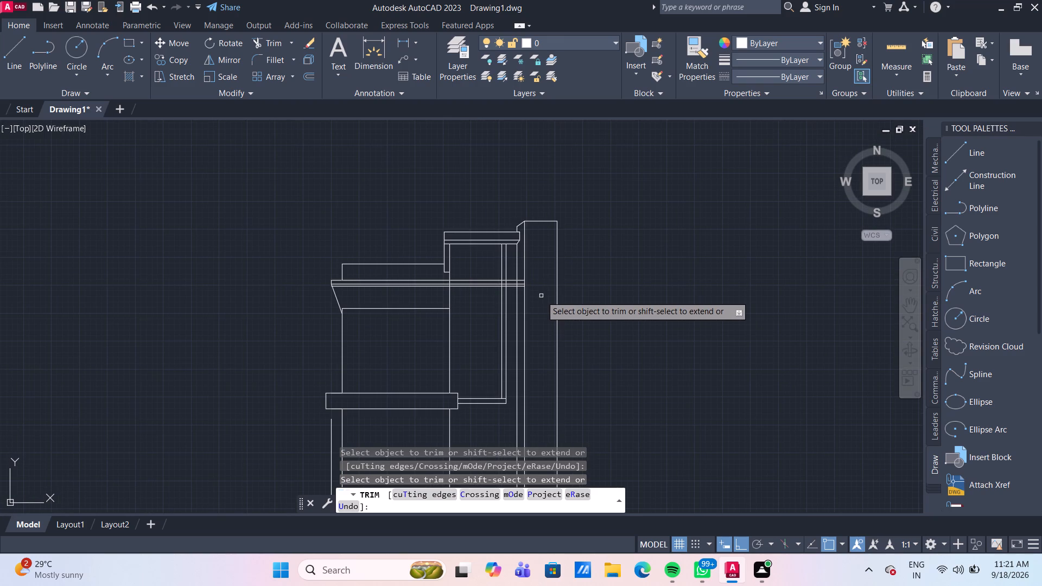
{"action": "scroll", "coordinate": [540, 296], "scroll_direction": "up", "scroll_amount": 2}
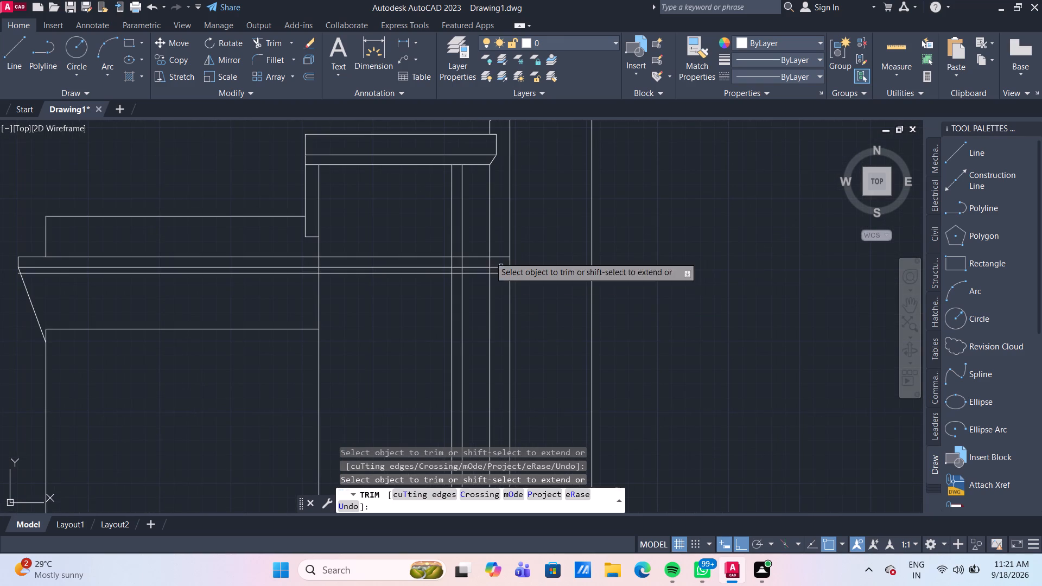
{"action": "left_click", "coordinate": [472, 239]}
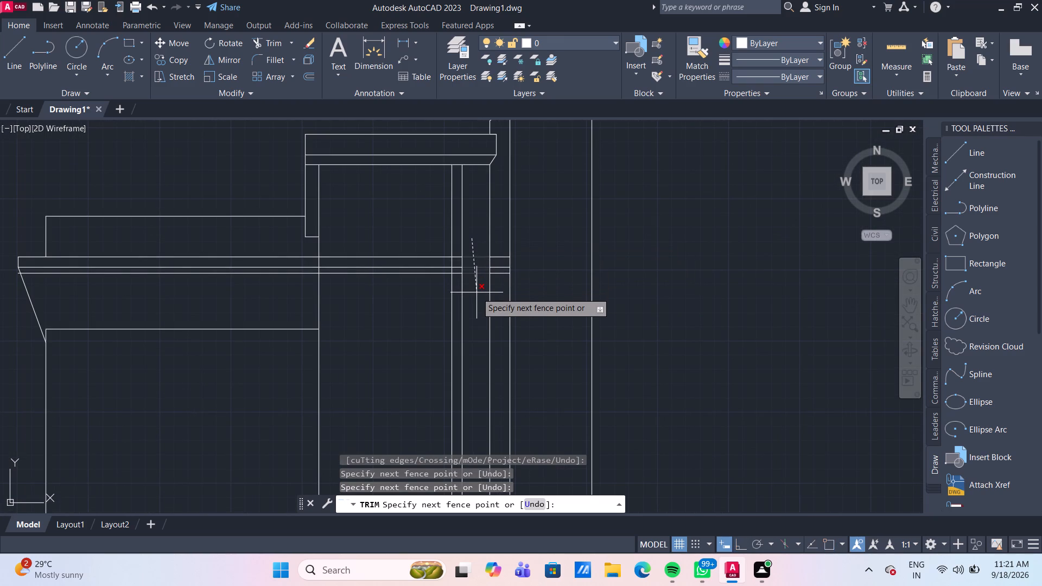
{"action": "left_click", "coordinate": [476, 292]}
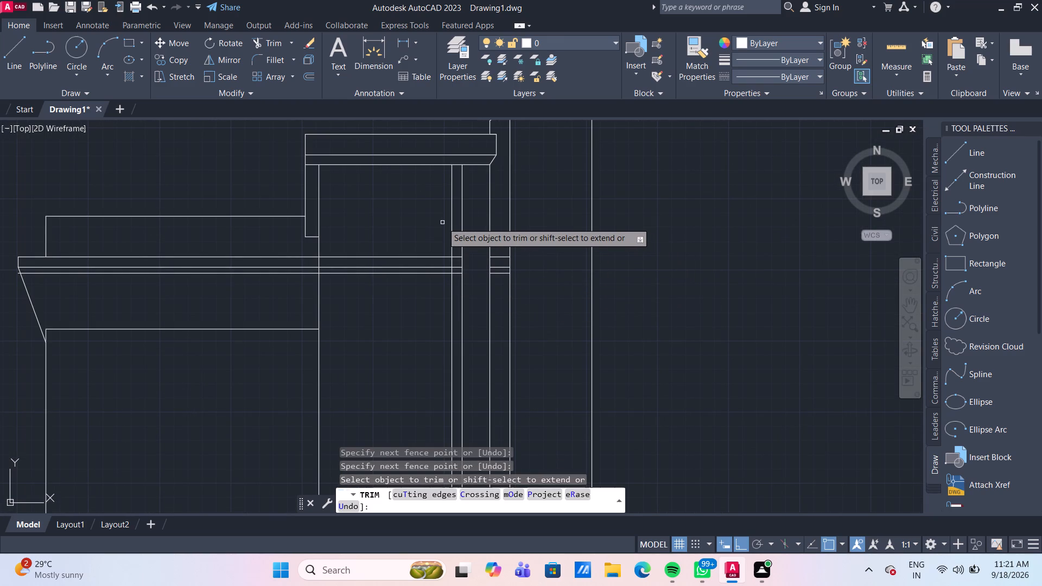
{"action": "left_click", "coordinate": [440, 222]}
{"action": "left_click", "coordinate": [466, 227]}
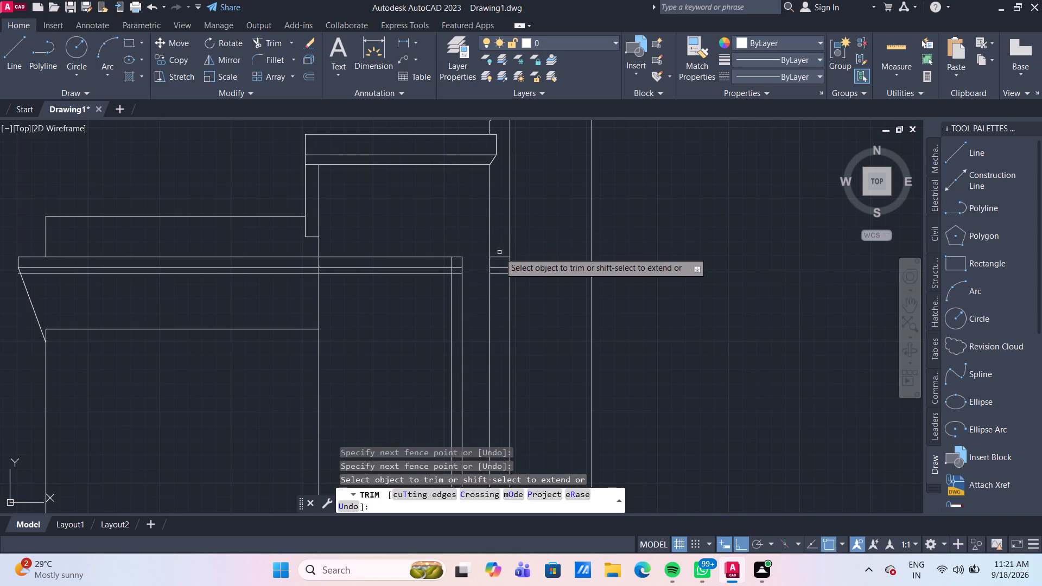
{"action": "left_click", "coordinate": [498, 252]}
{"action": "left_click", "coordinate": [502, 291]}
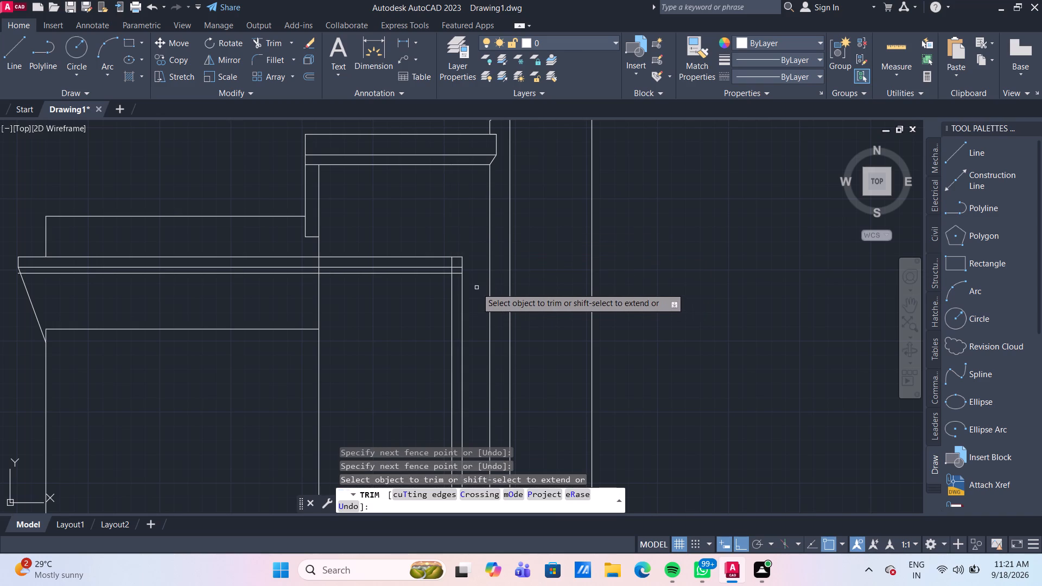
Trim the inner vertical's piece between the top two long horizontals, and the long wall vertical's piece between the lower two.
{"action": "scroll", "coordinate": [461, 276], "scroll_direction": "up", "scroll_amount": 1}
{"action": "left_click", "coordinate": [445, 253]}
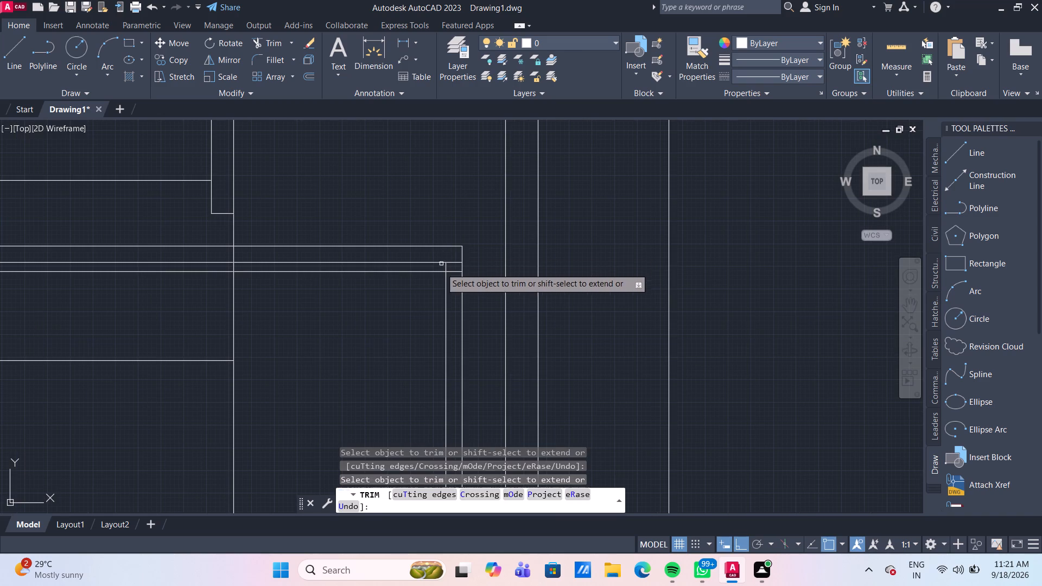
{"action": "scroll", "coordinate": [399, 308], "scroll_direction": "down", "scroll_amount": 1}
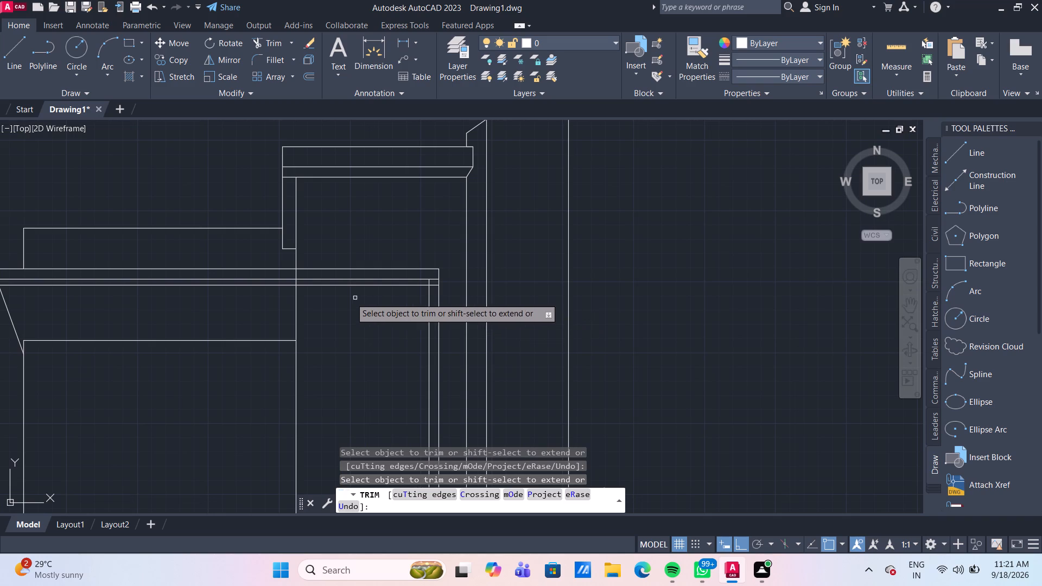
{"action": "middle_click_drag", "start_coordinate": [328, 301], "coordinate": [391, 308]}
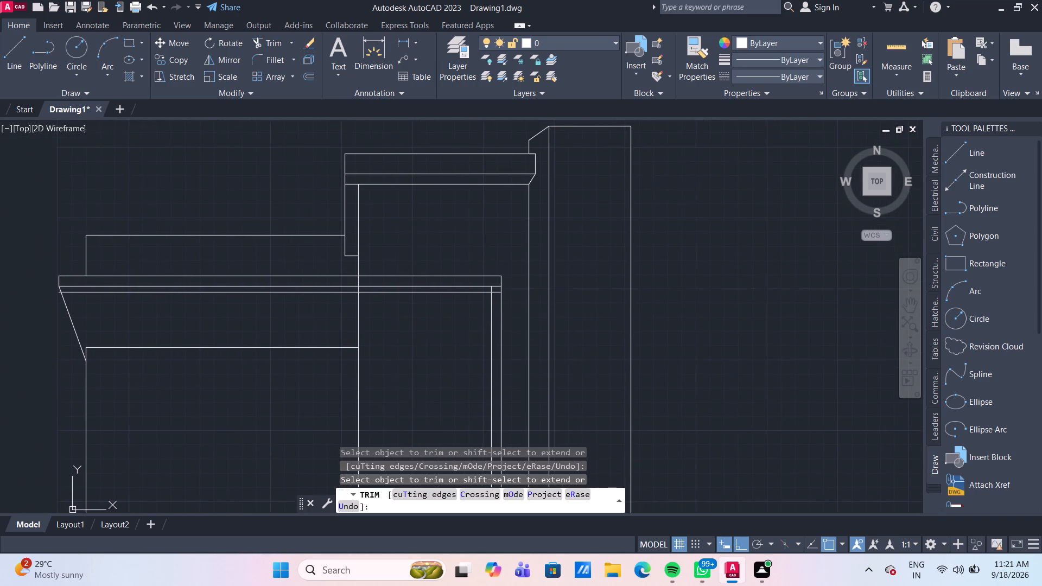
{"action": "scroll", "coordinate": [379, 303], "scroll_direction": "up", "scroll_amount": 2}
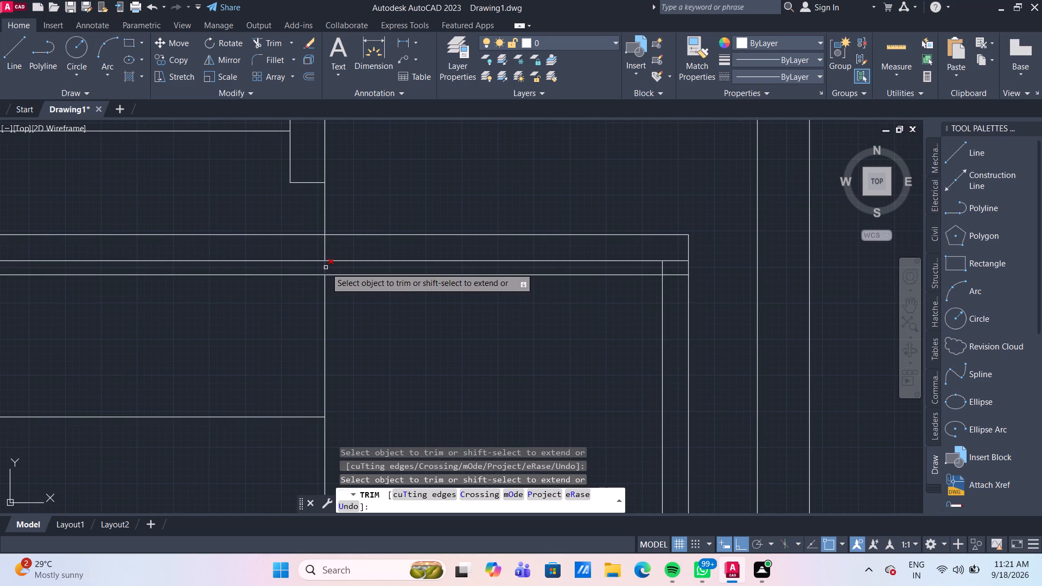
{"action": "left_click", "coordinate": [326, 267]}
{"action": "scroll", "coordinate": [404, 323], "scroll_direction": "down", "scroll_amount": 2}
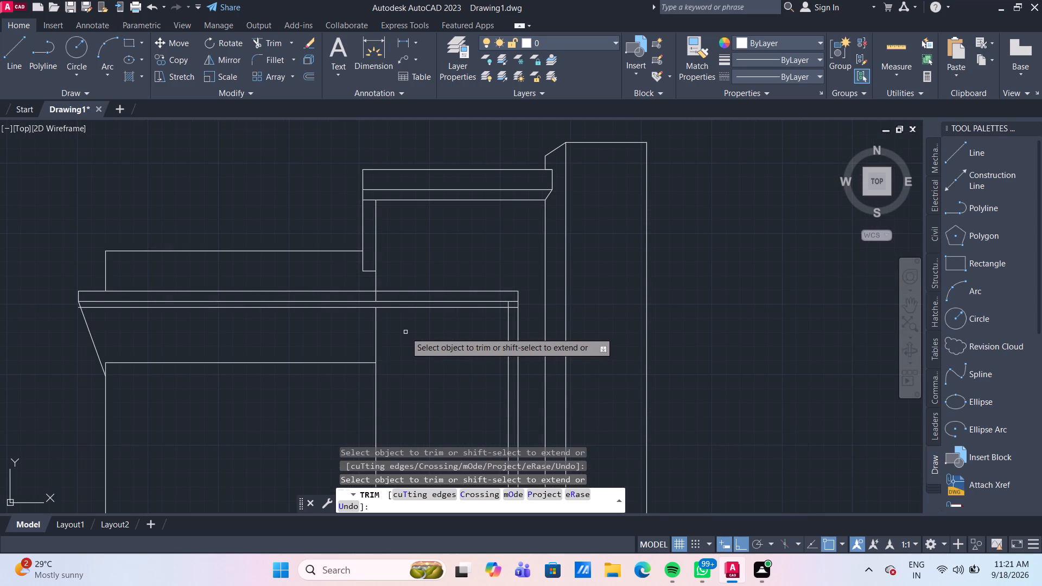
{"action": "scroll", "coordinate": [405, 332], "scroll_direction": "up", "scroll_amount": 1}
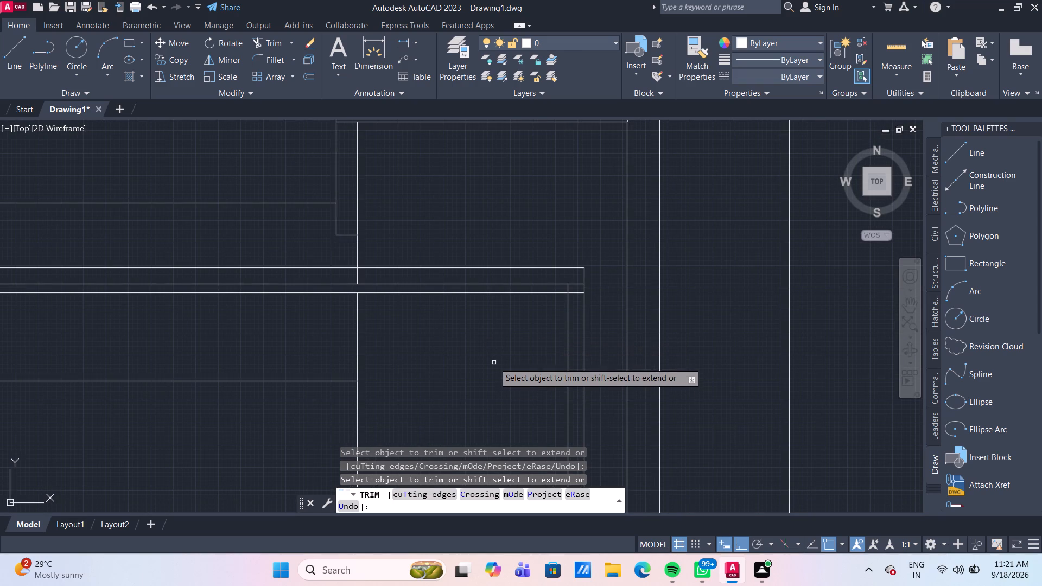
{"action": "scroll", "coordinate": [517, 347], "scroll_direction": "up", "scroll_amount": 1}
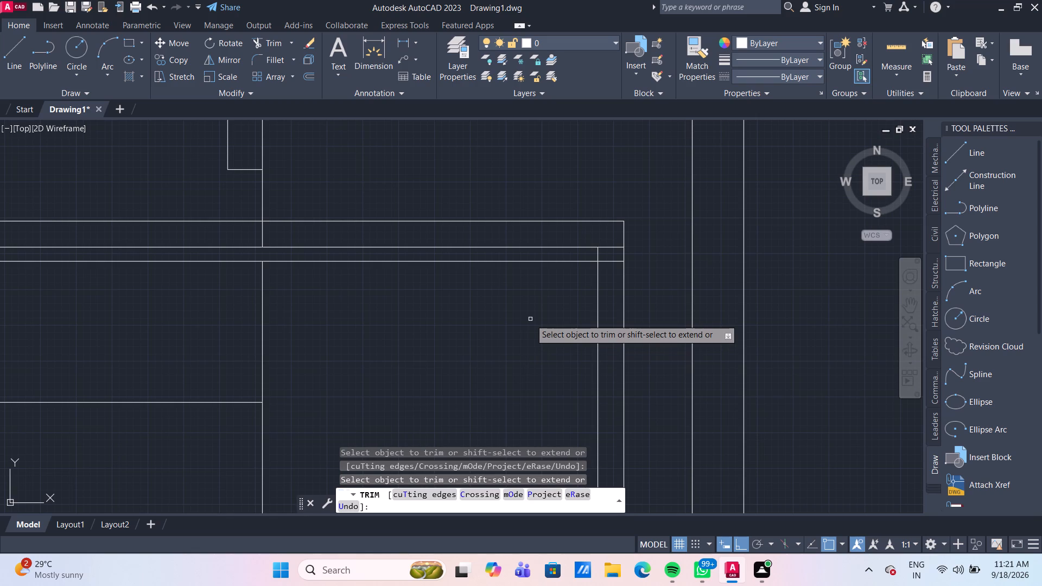
{"action": "key", "text": "Escape"}
Draw a diagonal line from the inner vertical's intersection with the lowest long horizontal to the outer vertical's intersection with the middle horizontal.
{"action": "middle_click_drag", "start_coordinate": [566, 301], "coordinate": [439, 286]}
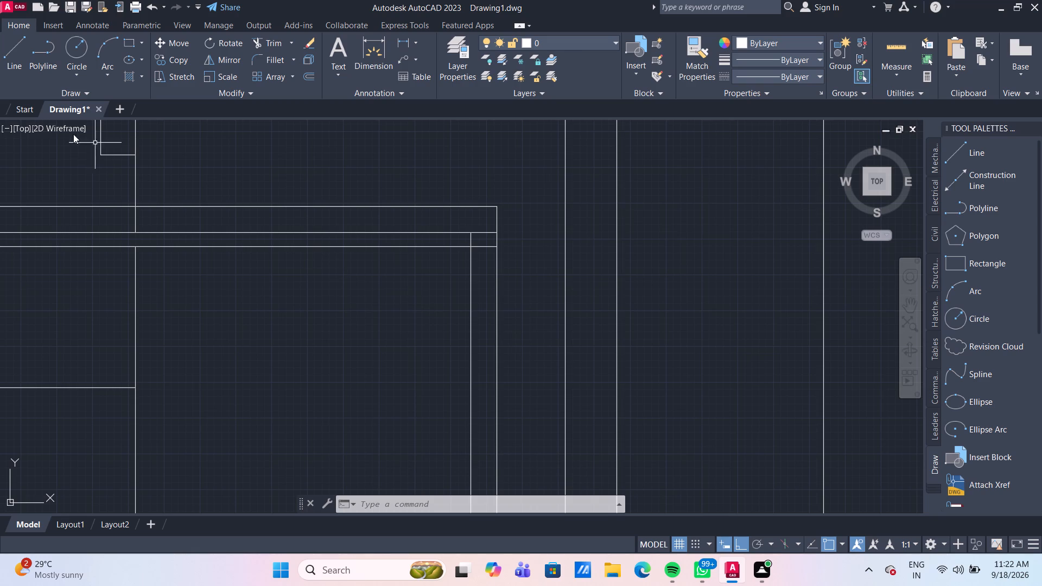
{"action": "left_click", "coordinate": [10, 61]}
{"action": "scroll", "coordinate": [430, 245], "scroll_direction": "up", "scroll_amount": 2}
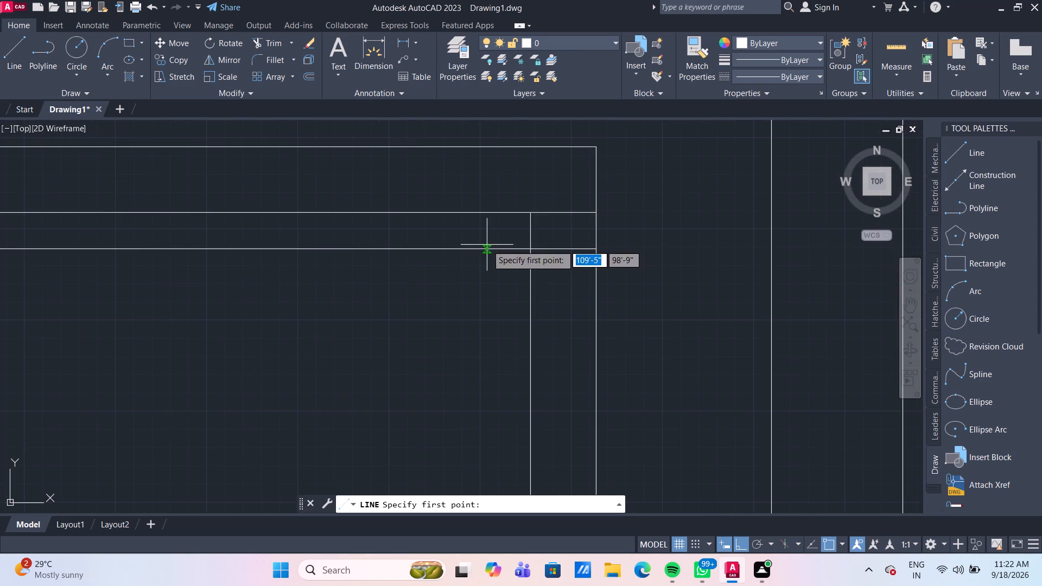
{"action": "middle_click_drag", "start_coordinate": [488, 251], "coordinate": [332, 242]}
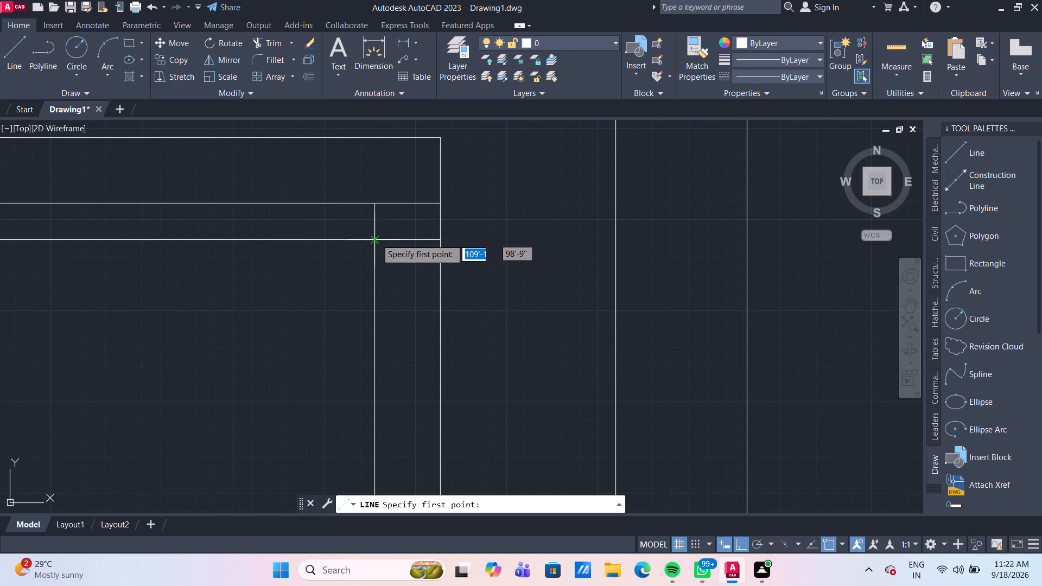
{"action": "left_click", "coordinate": [376, 240]}
{"action": "left_click", "coordinate": [442, 204]}
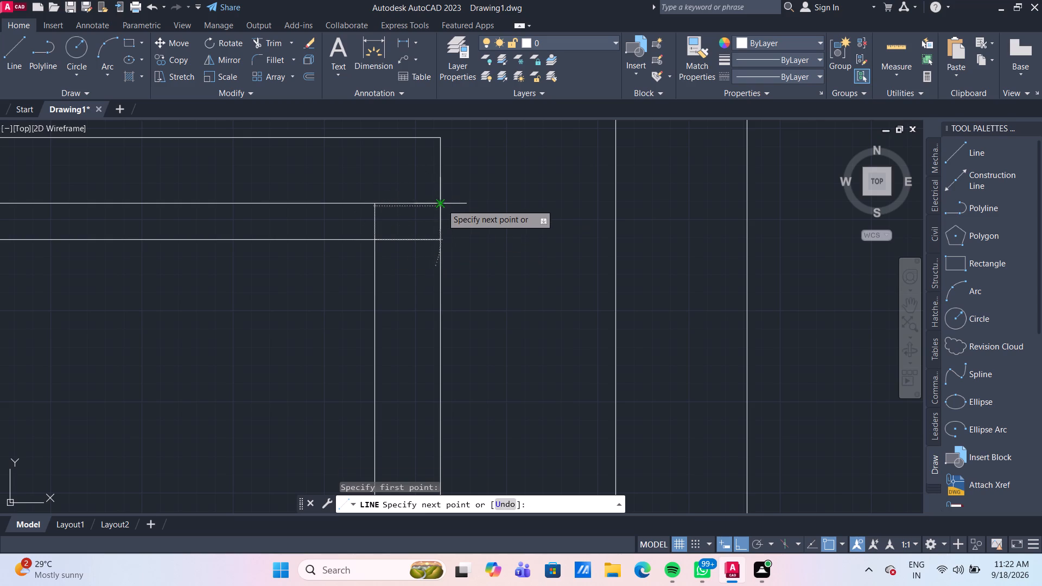
{"action": "key", "text": "Escape"}
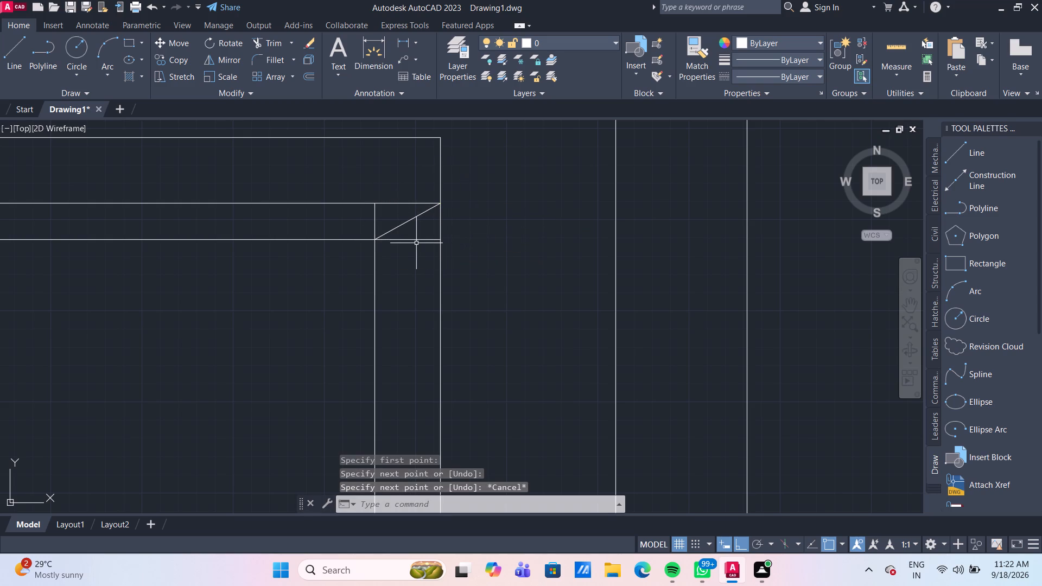
Trim the lowest horizontal and the inner vertical where they run past the new diagonal at the corner.
{"action": "type", "text": "TR"}
{"action": "key", "text": "Return"}
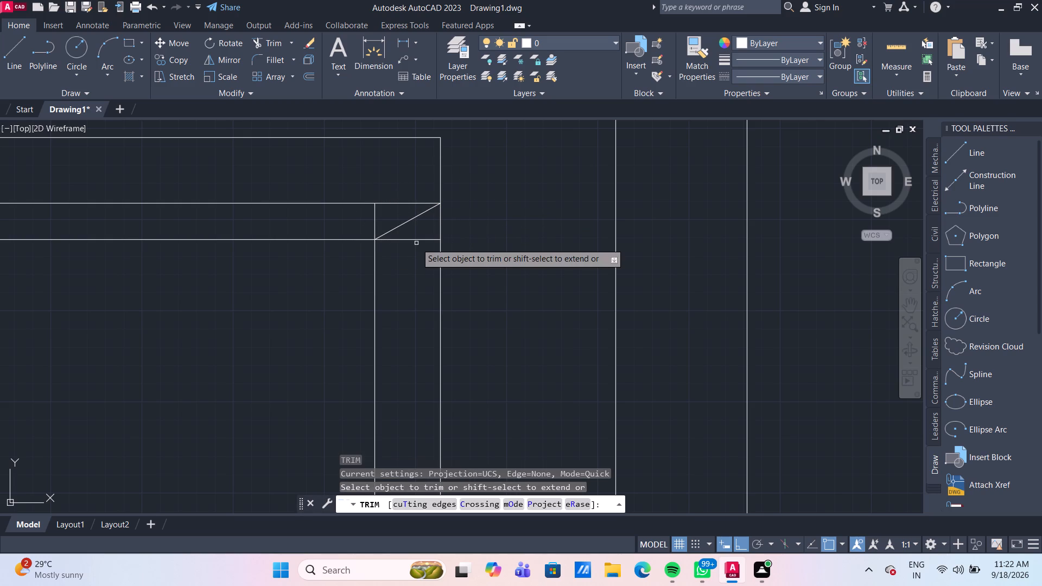
{"action": "left_click", "coordinate": [414, 239]}
{"action": "left_click", "coordinate": [376, 221]}
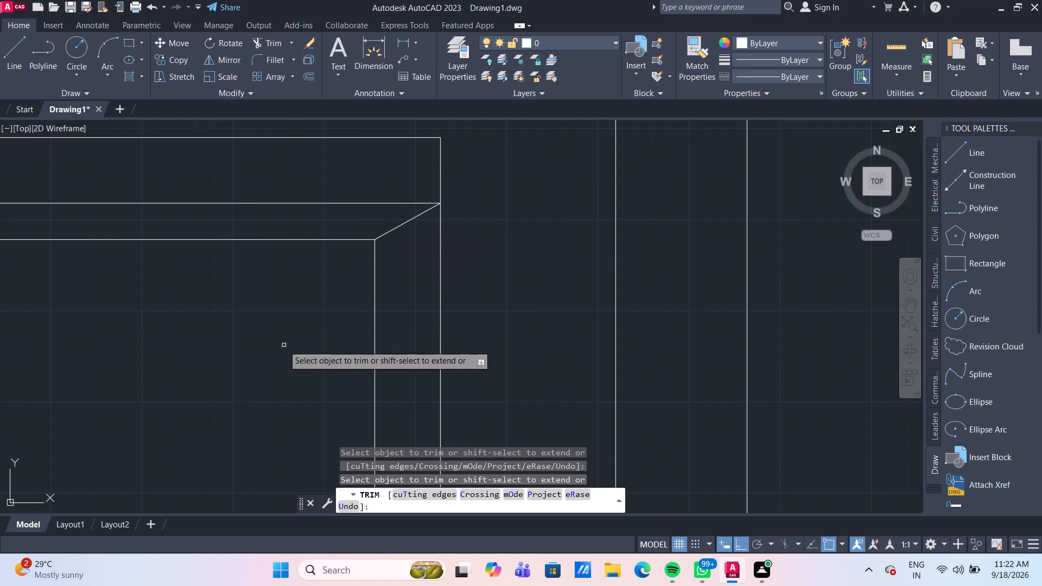
Trim the lowest long horizontal between the wall vertical and the slanted line, including its stub beyond the slanted line.
{"action": "scroll", "coordinate": [283, 345], "scroll_direction": "down", "scroll_amount": 3}
{"action": "middle_click_drag", "start_coordinate": [221, 369], "coordinate": [399, 311]}
{"action": "scroll", "coordinate": [374, 332], "scroll_direction": "down", "scroll_amount": 1}
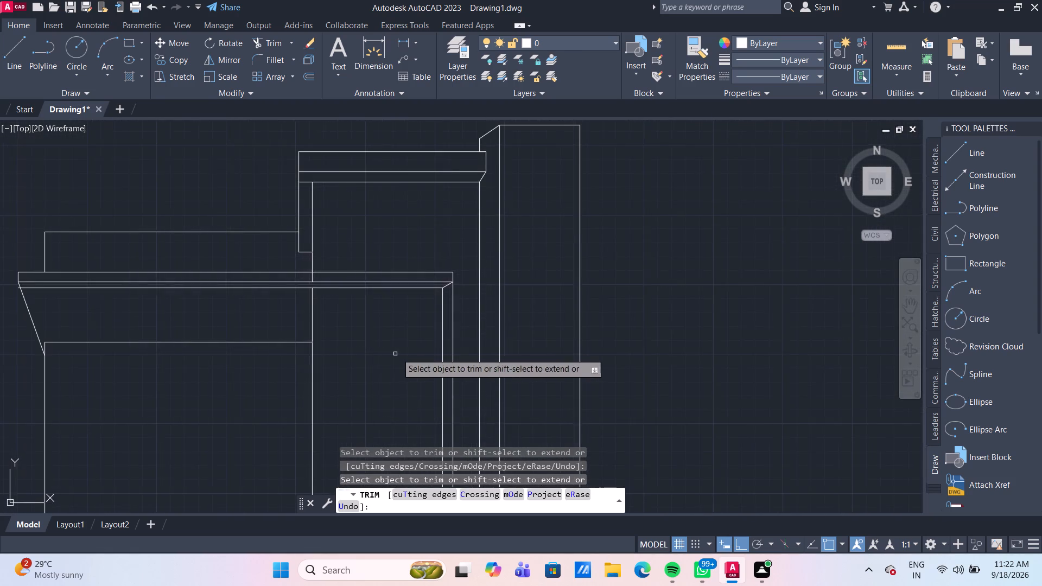
{"action": "middle_click_drag", "start_coordinate": [402, 352], "coordinate": [454, 316]}
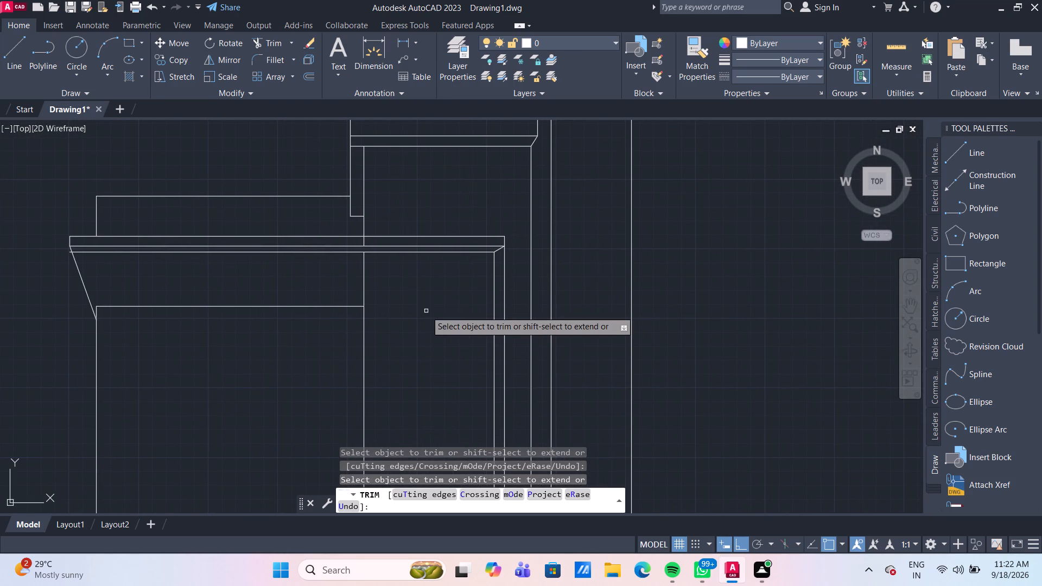
{"action": "left_click", "coordinate": [334, 254]}
{"action": "scroll", "coordinate": [77, 257], "scroll_direction": "up", "scroll_amount": 2}
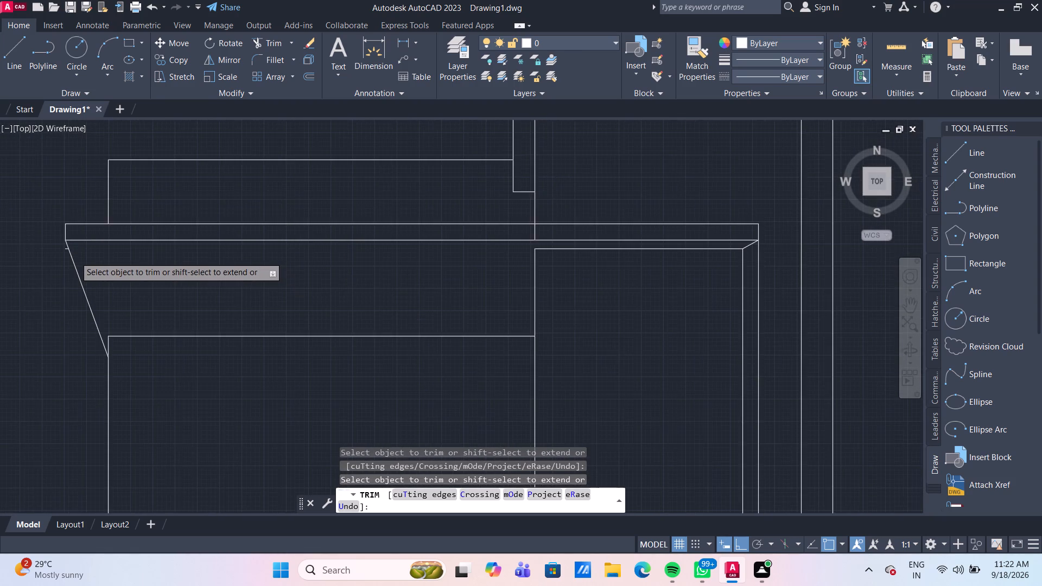
{"action": "left_click", "coordinate": [59, 245]}
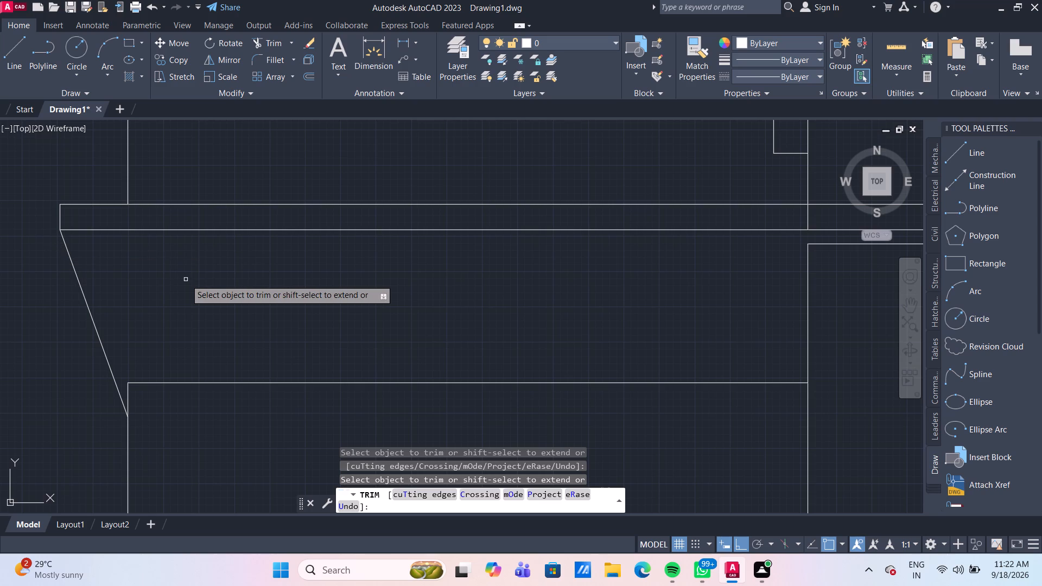
{"action": "scroll", "coordinate": [259, 304], "scroll_direction": "down", "scroll_amount": 2}
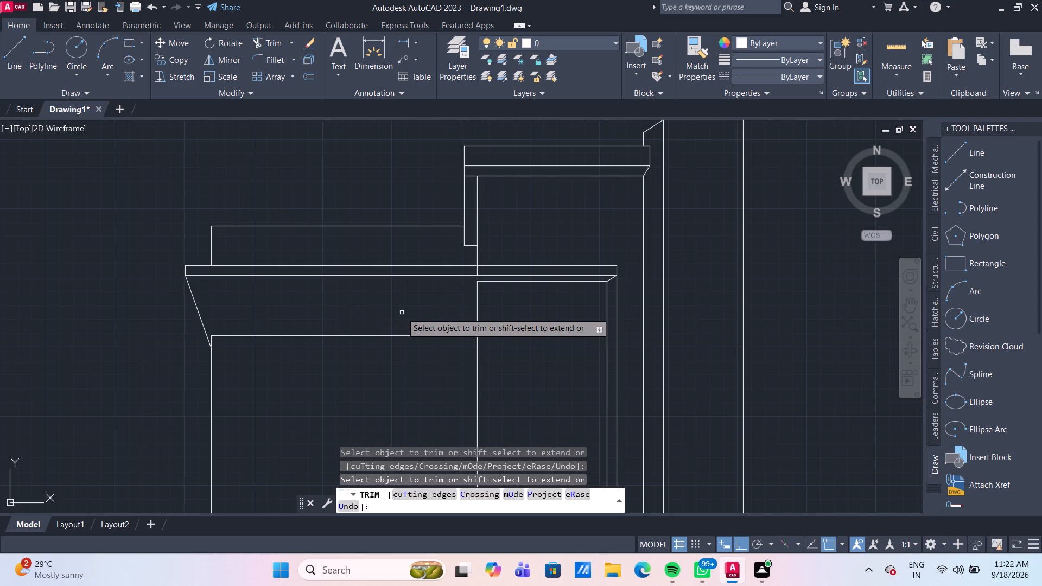
{"action": "scroll", "coordinate": [531, 342], "scroll_direction": "down", "scroll_amount": 1}
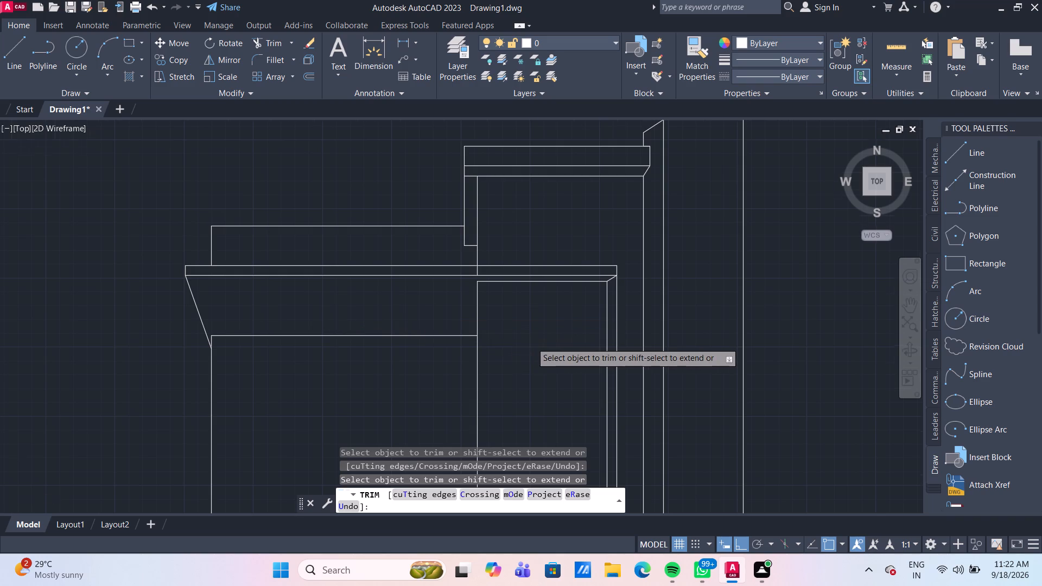
{"action": "middle_click_drag", "start_coordinate": [529, 342], "coordinate": [401, 230]}
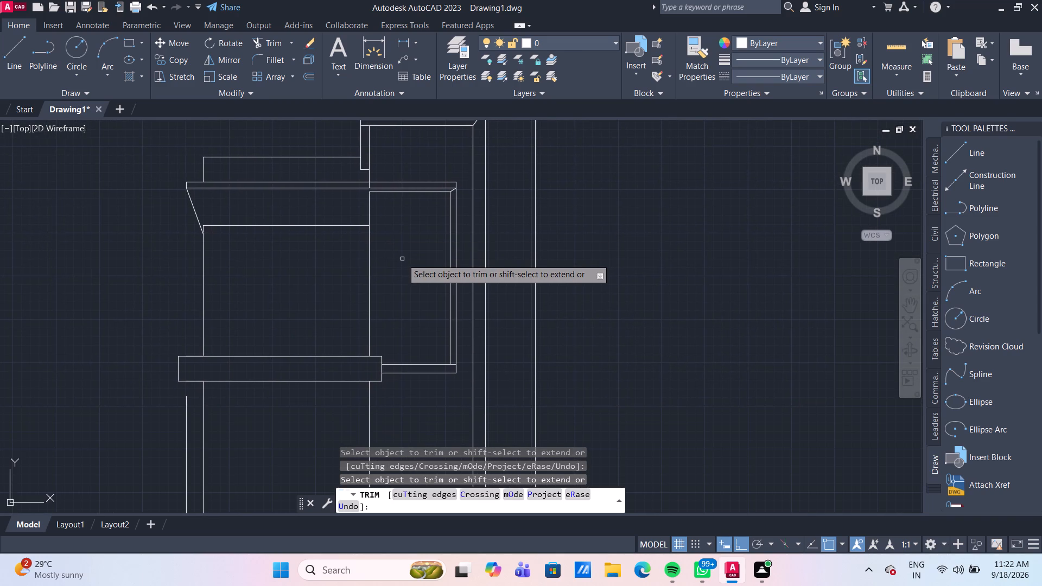
{"action": "middle_click_drag", "start_coordinate": [424, 301], "coordinate": [423, 293]}
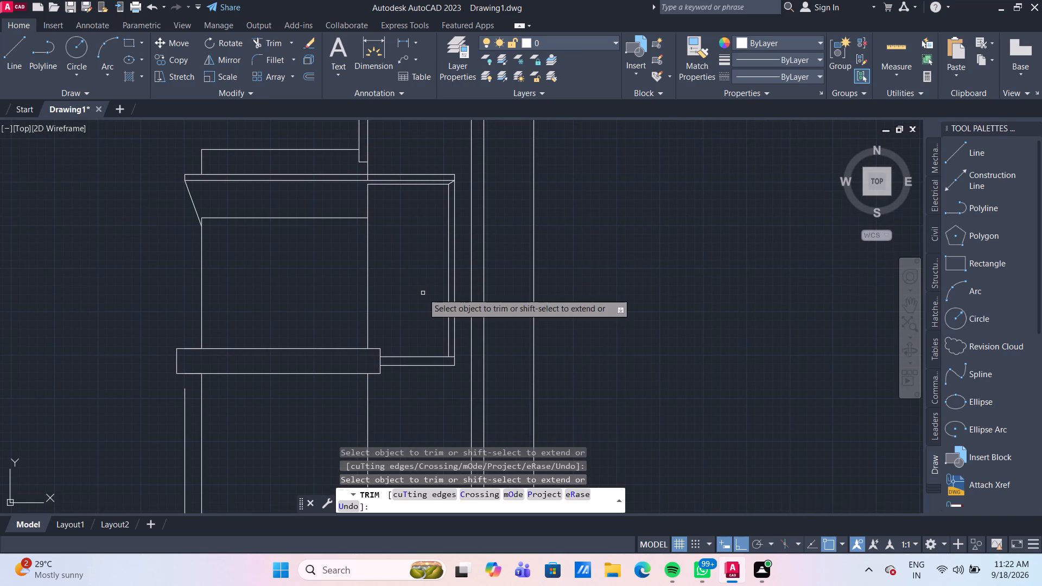
{"action": "key", "text": "Escape"}
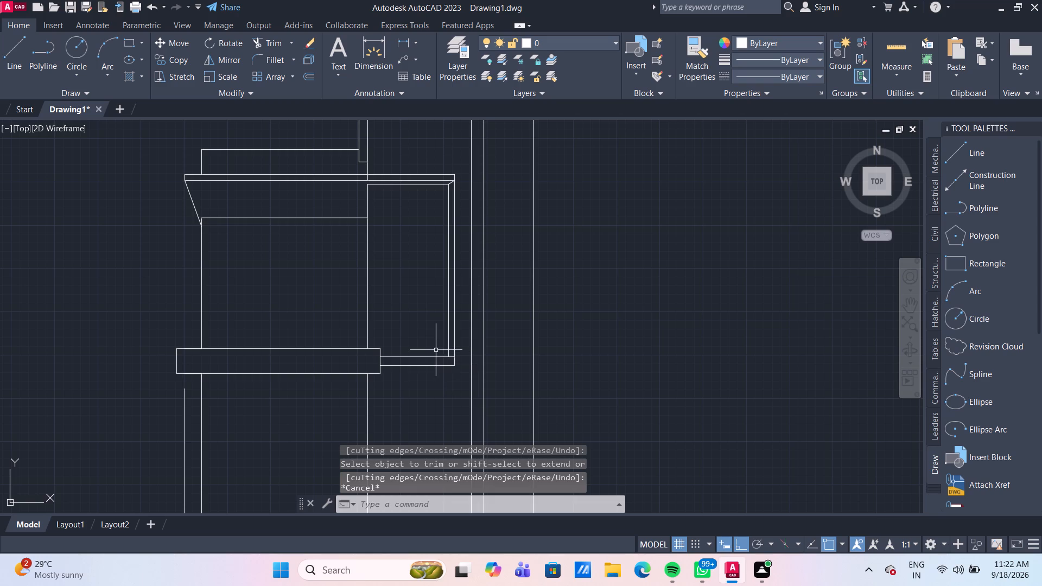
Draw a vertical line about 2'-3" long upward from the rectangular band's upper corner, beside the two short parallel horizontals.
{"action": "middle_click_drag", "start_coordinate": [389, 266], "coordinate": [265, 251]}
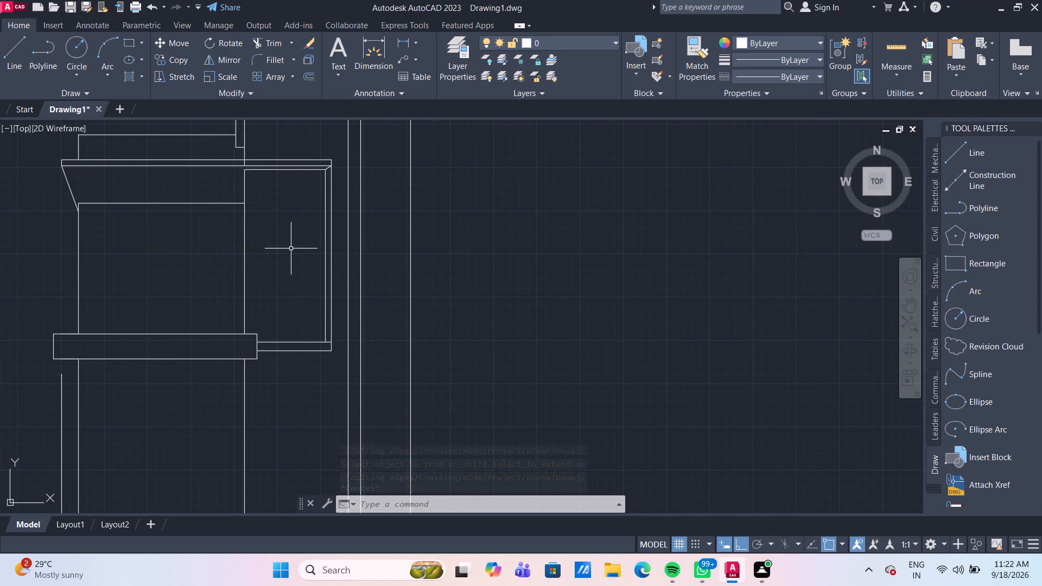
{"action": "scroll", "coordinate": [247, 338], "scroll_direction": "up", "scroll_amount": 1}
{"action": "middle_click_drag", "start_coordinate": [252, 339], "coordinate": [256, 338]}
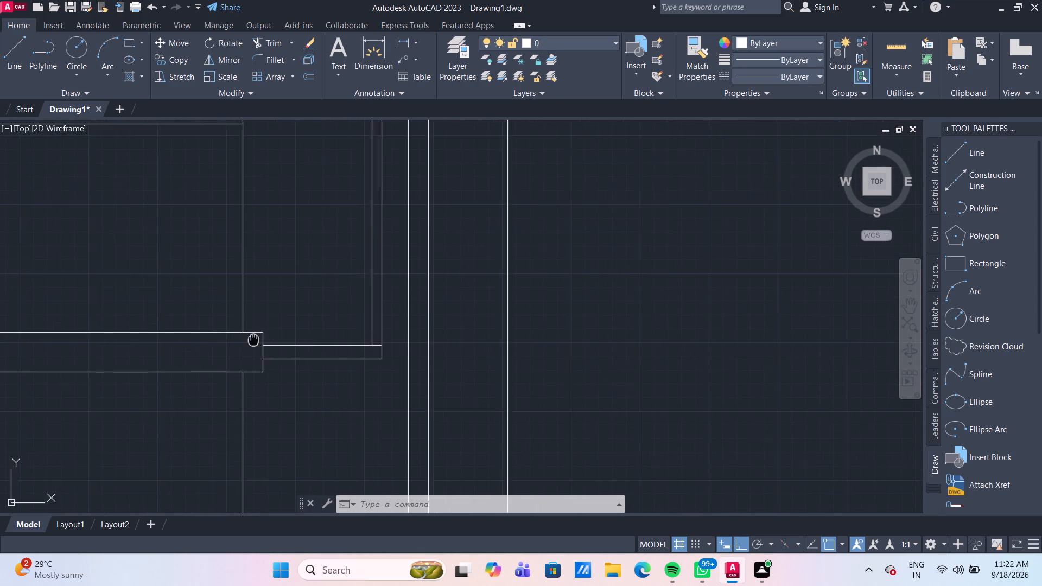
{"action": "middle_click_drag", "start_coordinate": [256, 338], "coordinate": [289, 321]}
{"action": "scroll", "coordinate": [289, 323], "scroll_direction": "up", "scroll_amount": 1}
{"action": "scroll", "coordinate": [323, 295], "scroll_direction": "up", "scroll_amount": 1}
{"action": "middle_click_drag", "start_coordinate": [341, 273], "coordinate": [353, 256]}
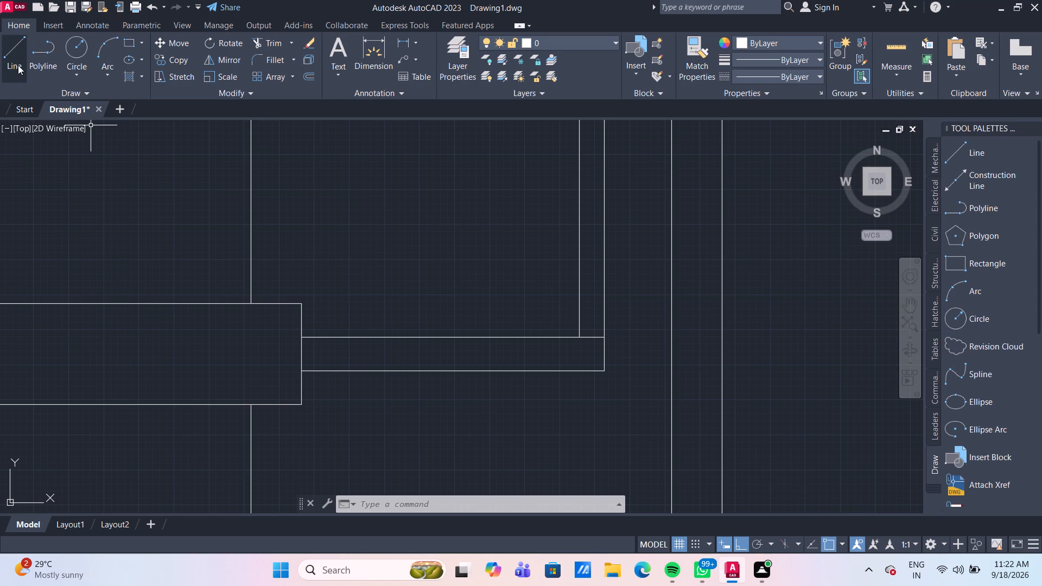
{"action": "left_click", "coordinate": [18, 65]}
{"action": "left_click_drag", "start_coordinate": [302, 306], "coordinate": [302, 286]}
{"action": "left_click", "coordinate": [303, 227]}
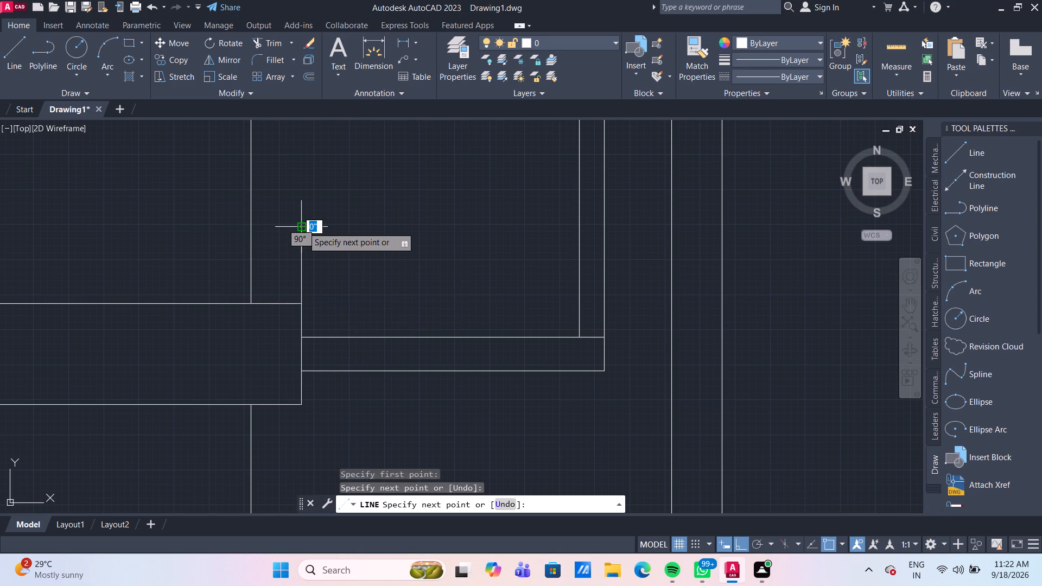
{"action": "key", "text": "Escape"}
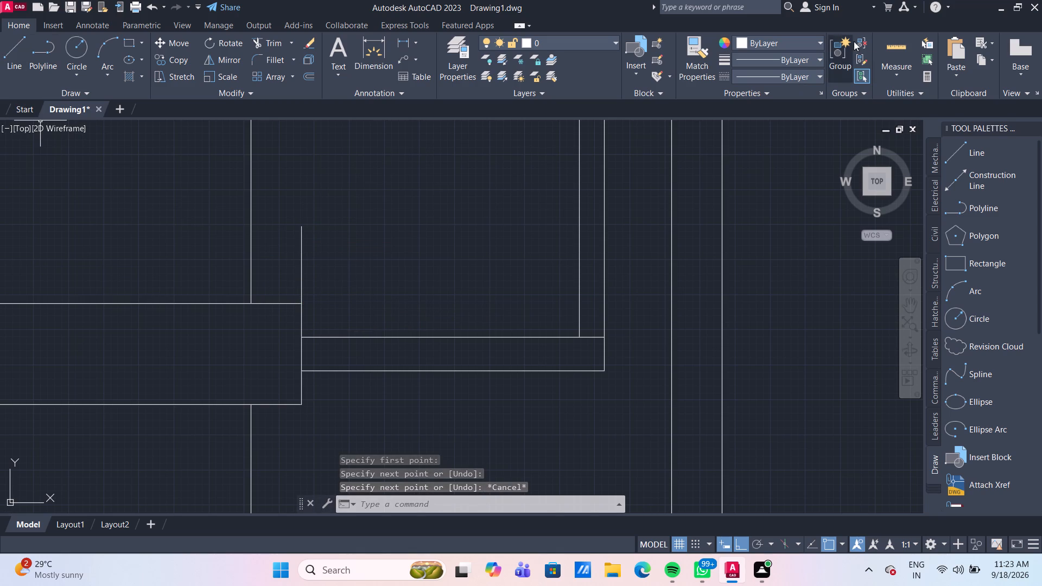
Measure the horizontal gap between the wall vertical and the short vertical line at the band's corner.
{"action": "left_click", "coordinate": [884, 43]}
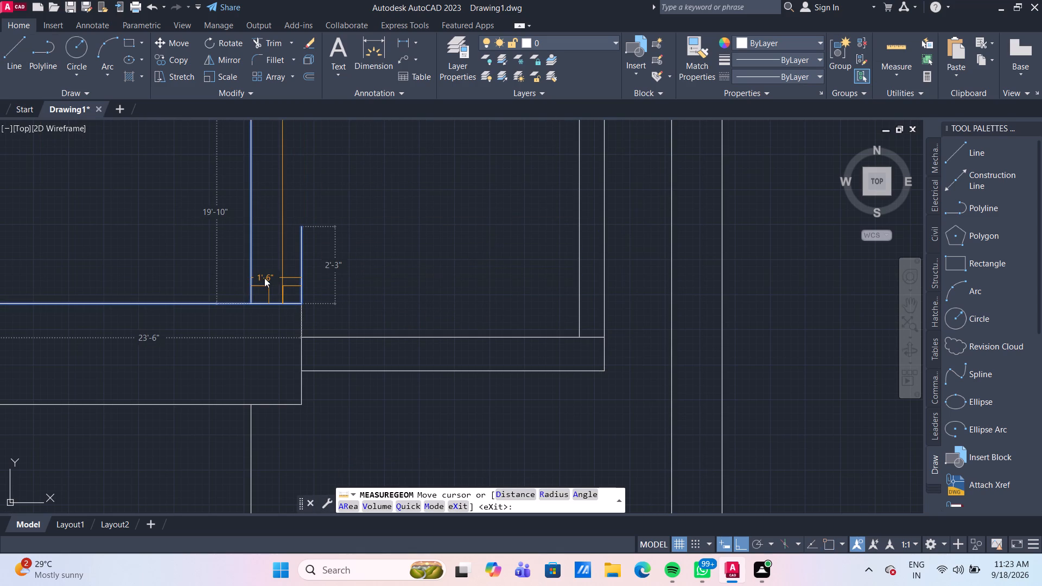
{"action": "key", "text": "Escape"}
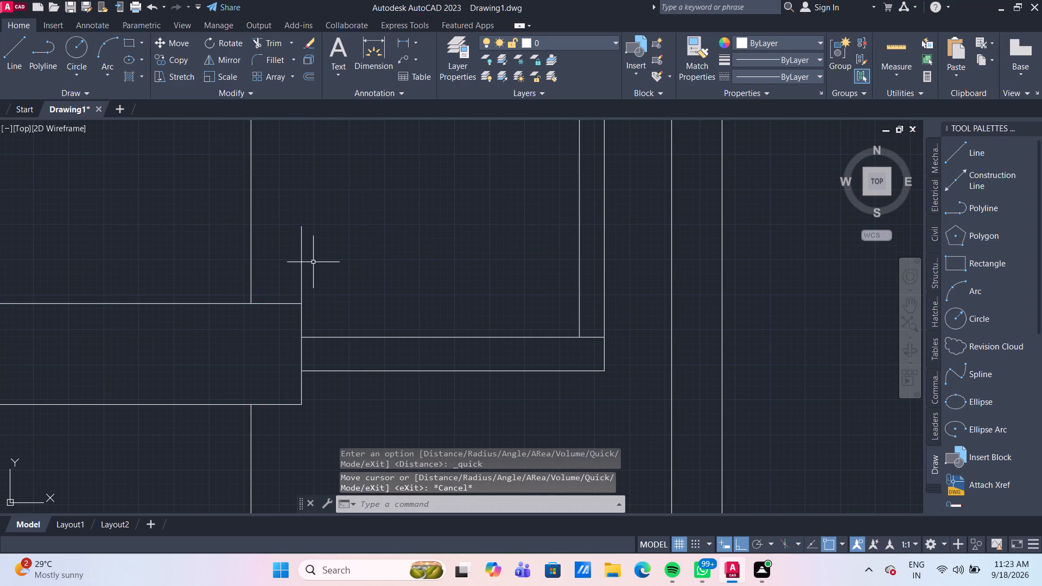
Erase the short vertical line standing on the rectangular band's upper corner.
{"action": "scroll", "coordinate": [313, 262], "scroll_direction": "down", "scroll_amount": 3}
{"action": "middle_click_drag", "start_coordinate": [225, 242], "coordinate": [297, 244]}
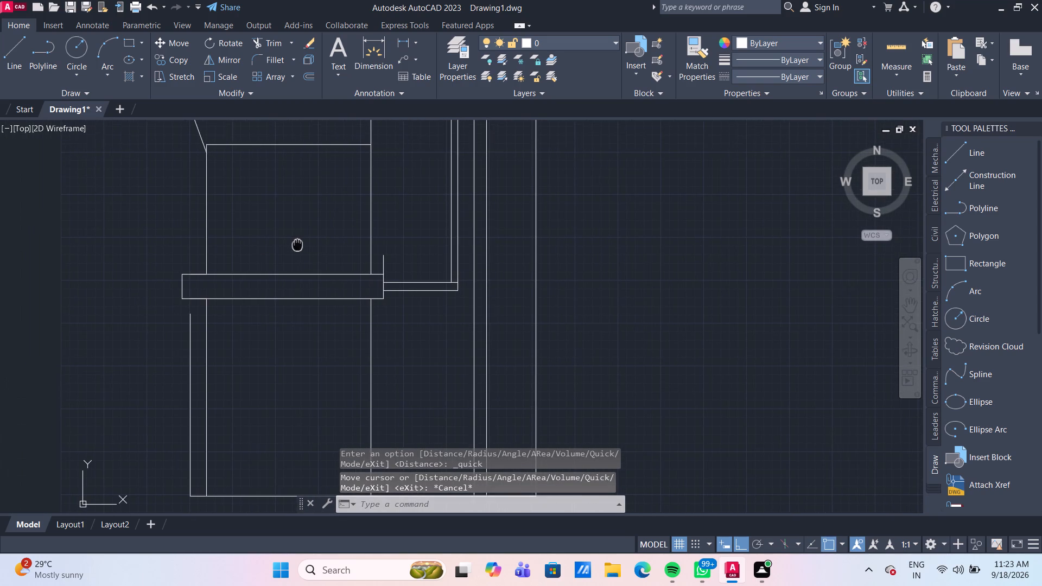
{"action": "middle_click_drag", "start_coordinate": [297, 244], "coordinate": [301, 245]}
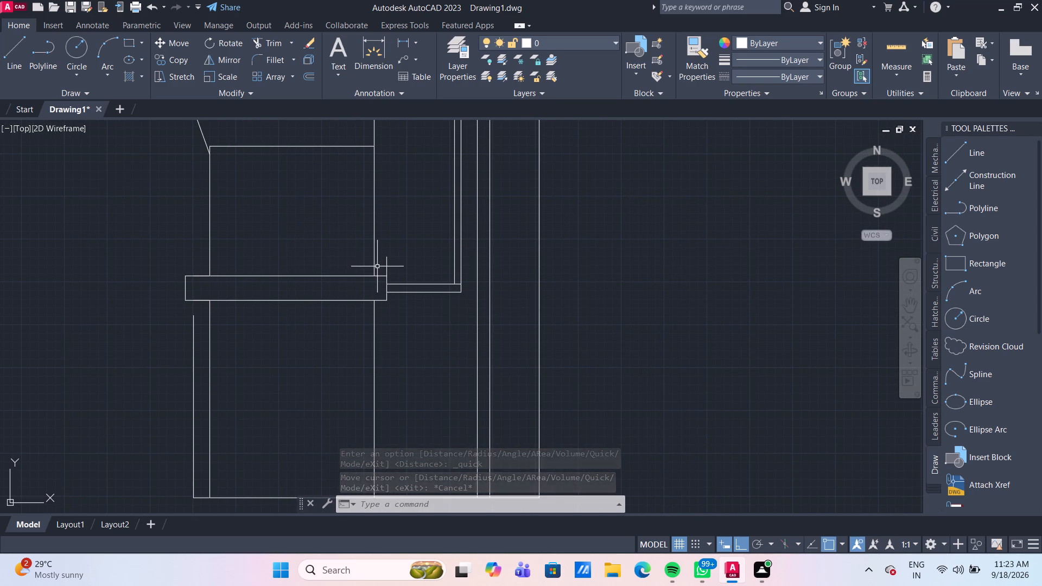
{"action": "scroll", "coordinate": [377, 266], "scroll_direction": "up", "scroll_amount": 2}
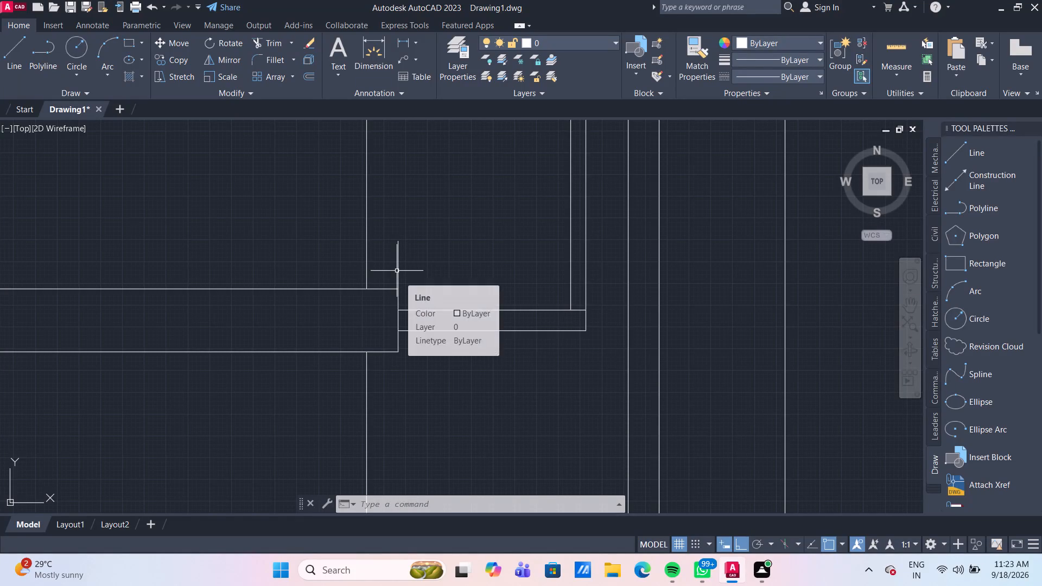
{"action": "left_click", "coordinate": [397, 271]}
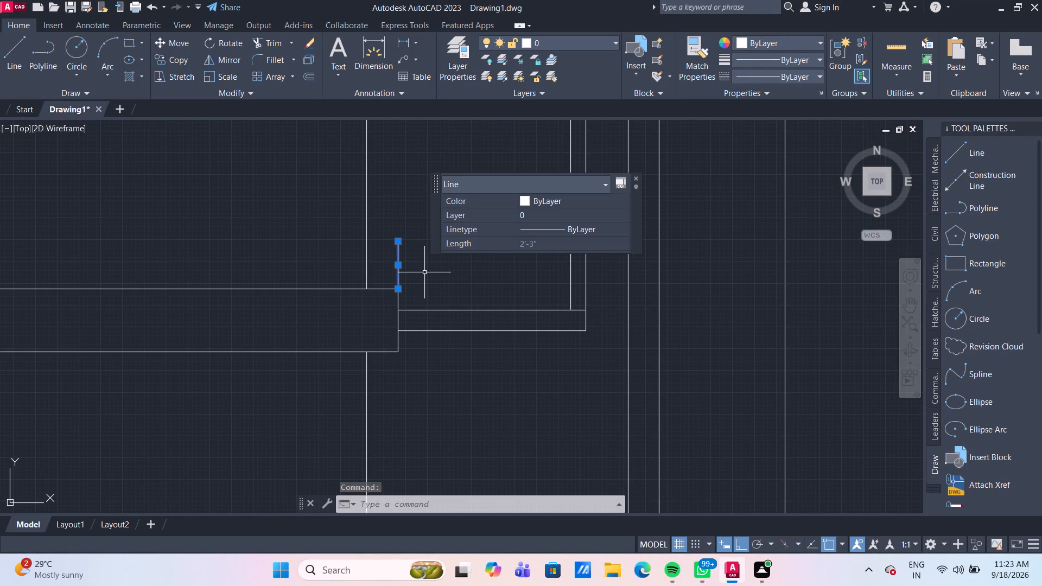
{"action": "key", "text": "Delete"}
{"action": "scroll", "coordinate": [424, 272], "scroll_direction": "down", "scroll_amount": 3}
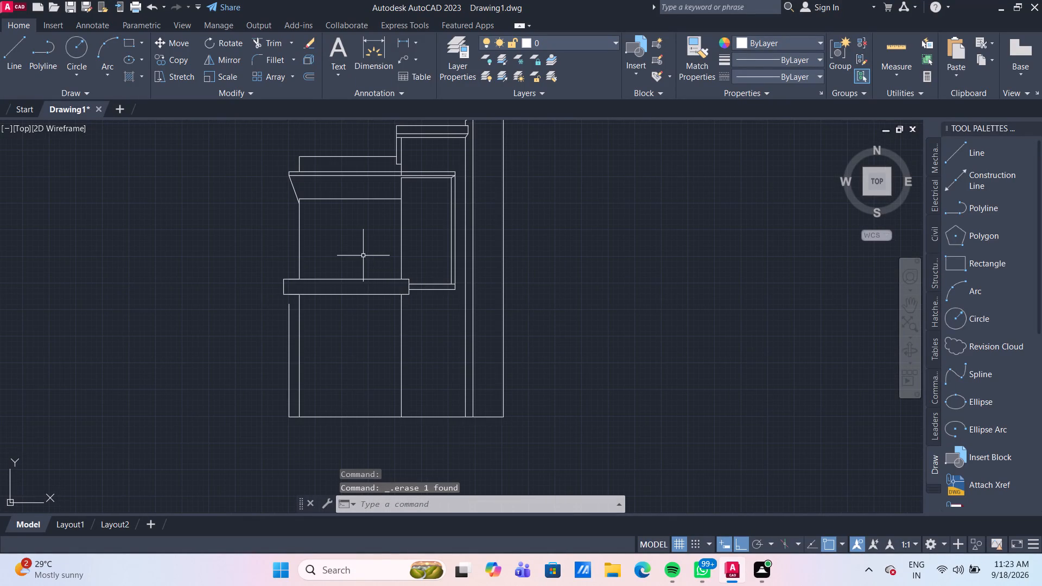
Offset the upper edge of the rectangular band 2' upward.
{"action": "scroll", "coordinate": [358, 253], "scroll_direction": "up", "scroll_amount": 1}
{"action": "middle_click_drag", "start_coordinate": [357, 253], "coordinate": [354, 233]}
{"action": "scroll", "coordinate": [359, 250], "scroll_direction": "up", "scroll_amount": 1}
{"action": "scroll", "coordinate": [354, 233], "scroll_direction": "down", "scroll_amount": 2}
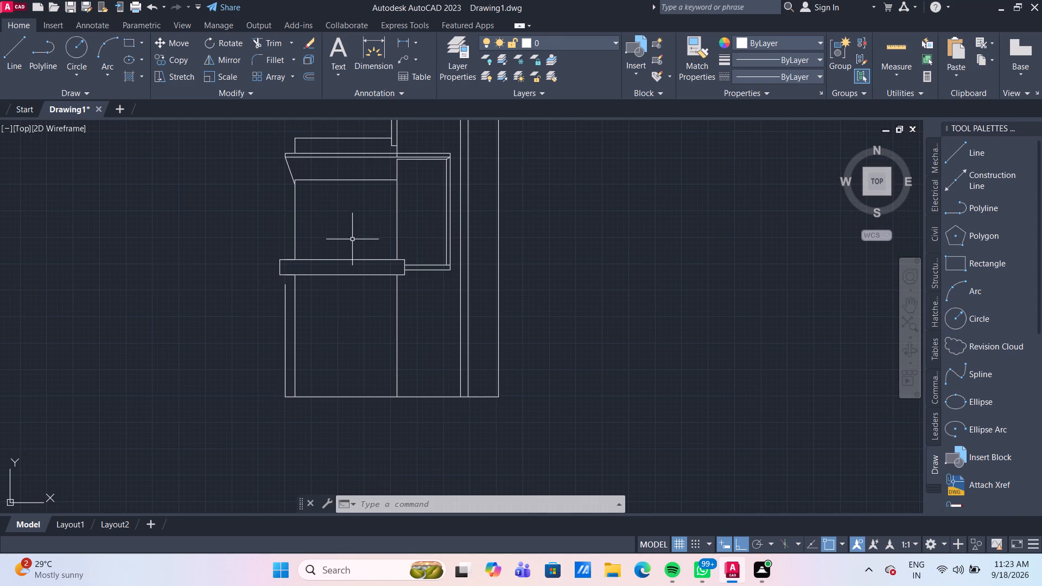
{"action": "scroll", "coordinate": [352, 239], "scroll_direction": "up", "scroll_amount": 1}
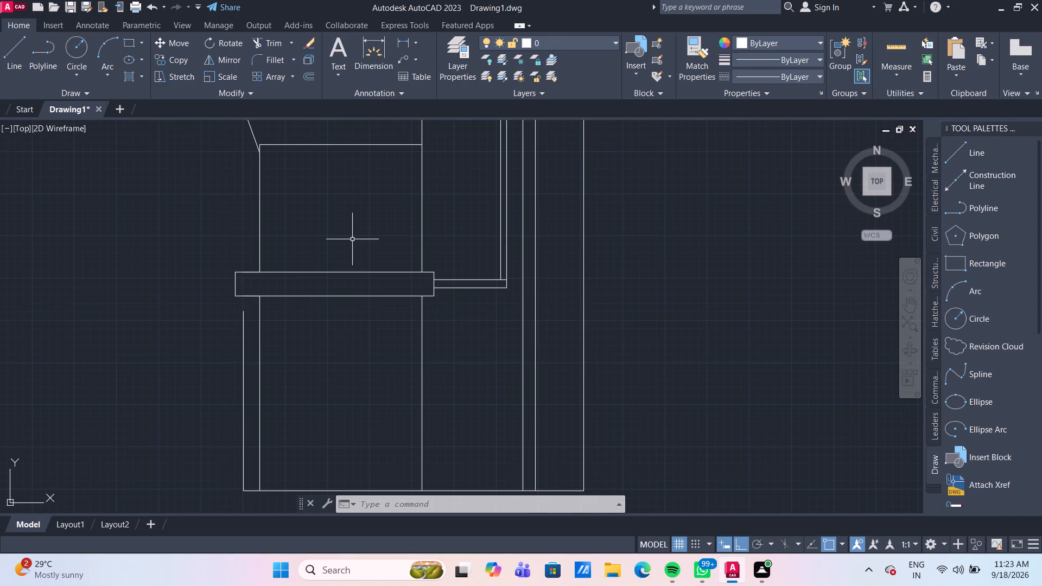
{"action": "key", "text": "o"}
{"action": "key", "text": "Return"}
{"action": "key", "text": "Return"}
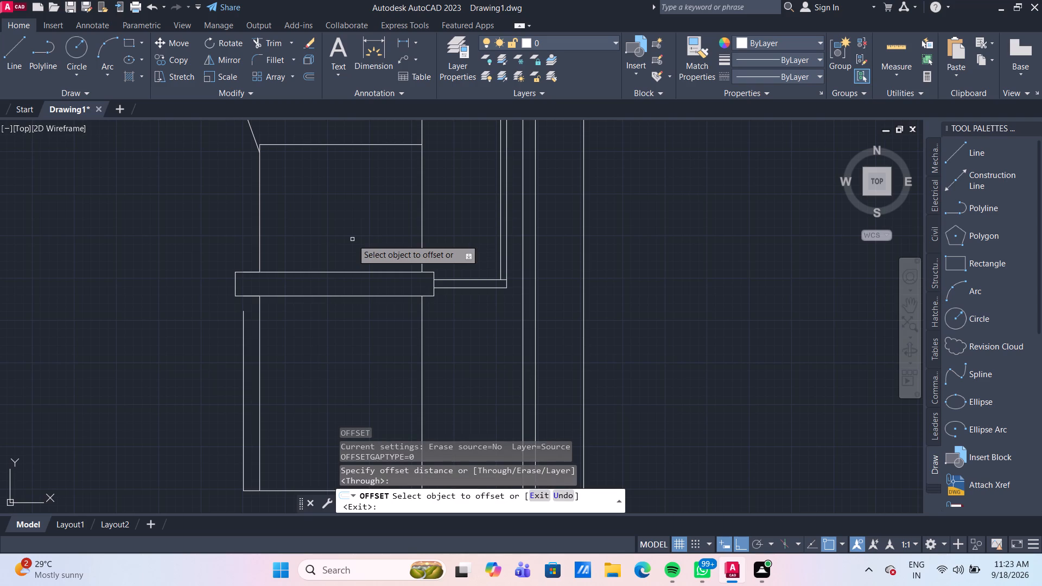
{"action": "left_click", "coordinate": [358, 273]}
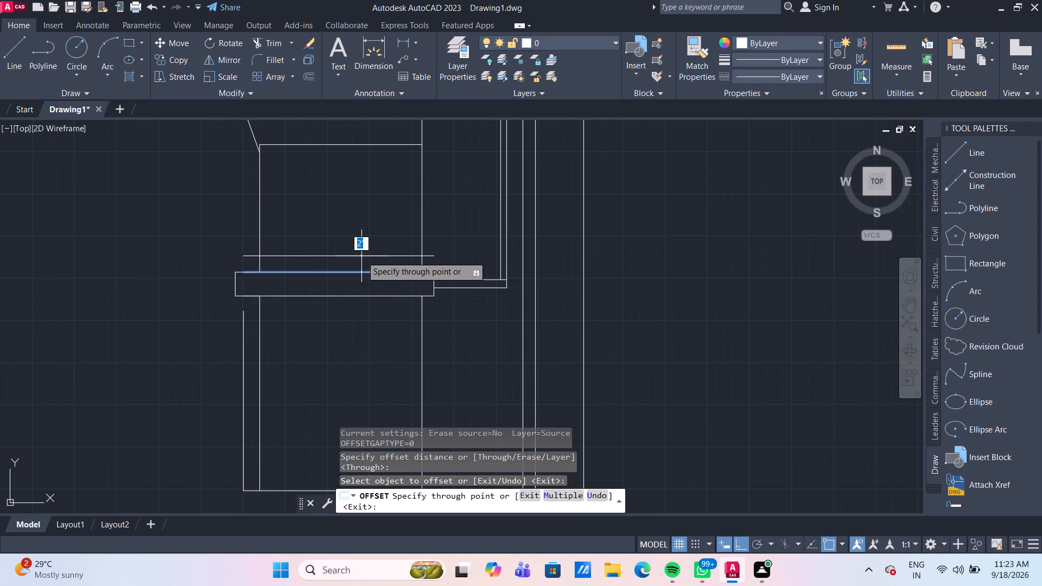
{"action": "type", "text": "2'"}
{"action": "key", "text": "Return"}
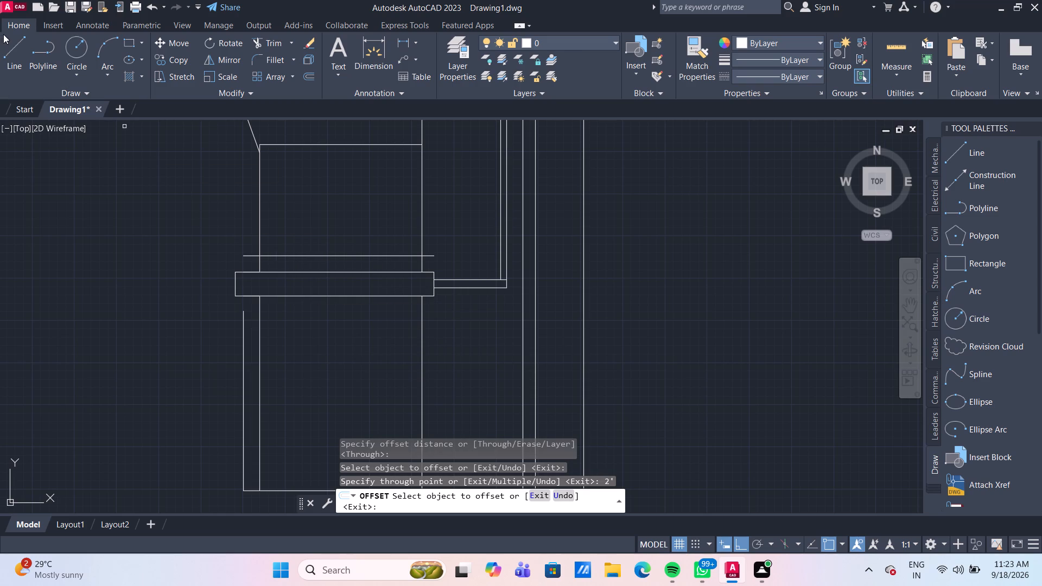
Draw a 2' vertical line from the offset line's end on the slanted-line side down to the band's upper edge.
{"action": "left_click", "coordinate": [14, 43]}
{"action": "scroll", "coordinate": [256, 269], "scroll_direction": "up", "scroll_amount": 2}
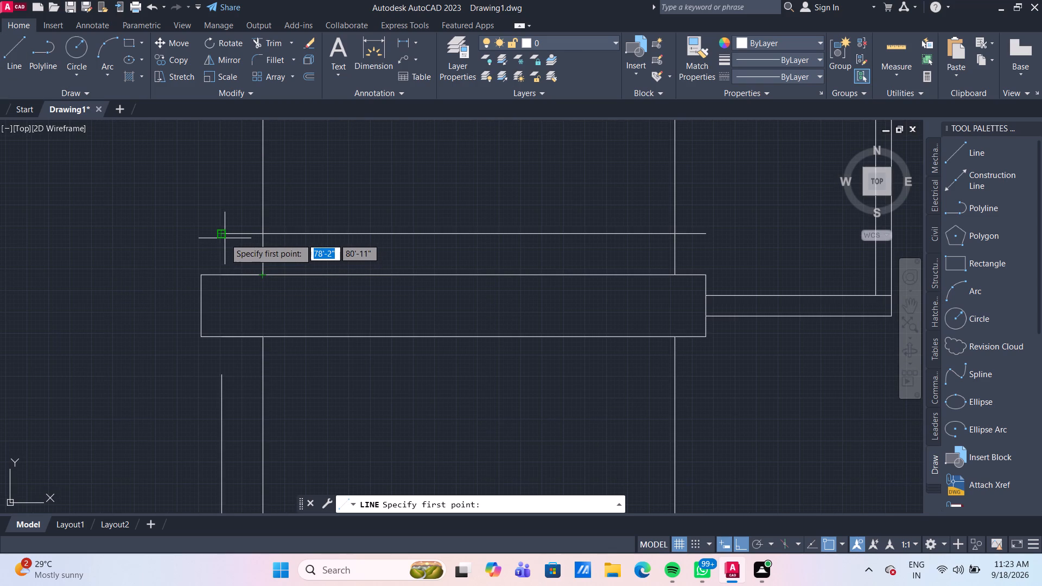
{"action": "left_click", "coordinate": [224, 234]}
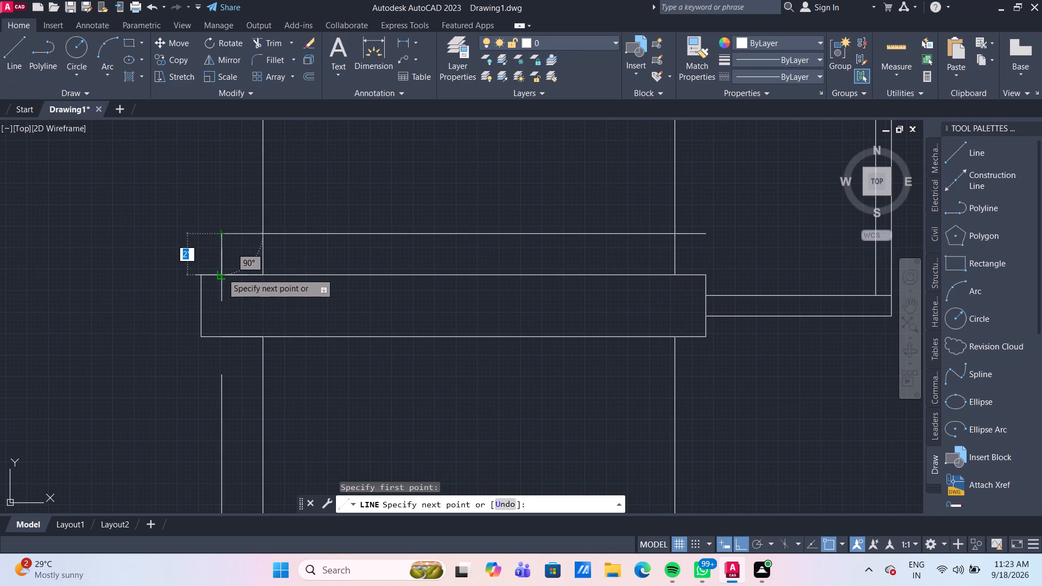
{"action": "left_click", "coordinate": [222, 273]}
{"action": "key", "text": "Return"}
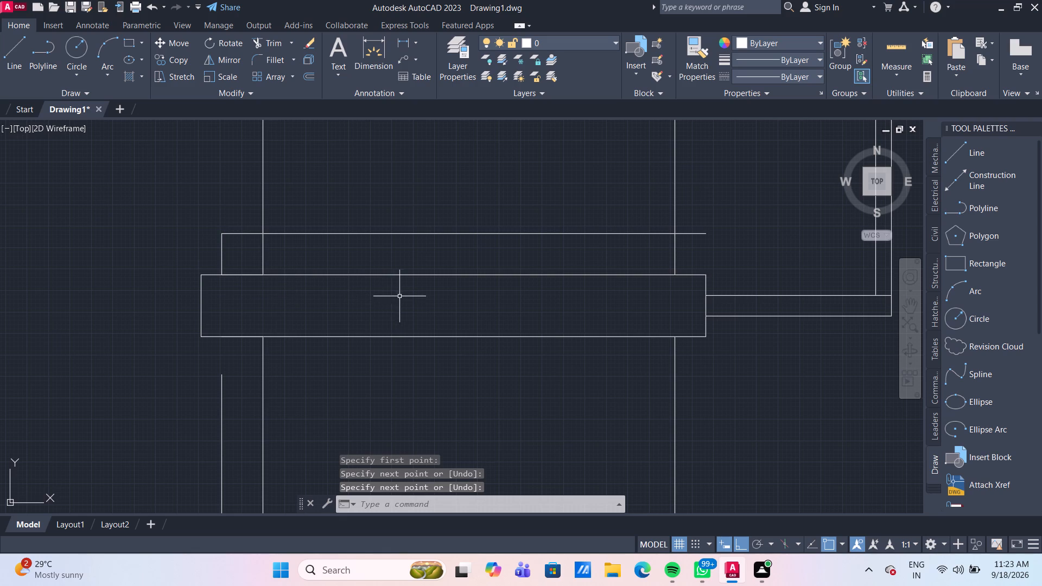
Draw a diagonal from the new outer corner above the band to where the nearby wall vertical meets the band's upper edge.
{"action": "scroll", "coordinate": [407, 298], "scroll_direction": "down", "scroll_amount": 1}
{"action": "scroll", "coordinate": [372, 285], "scroll_direction": "up", "scroll_amount": 1}
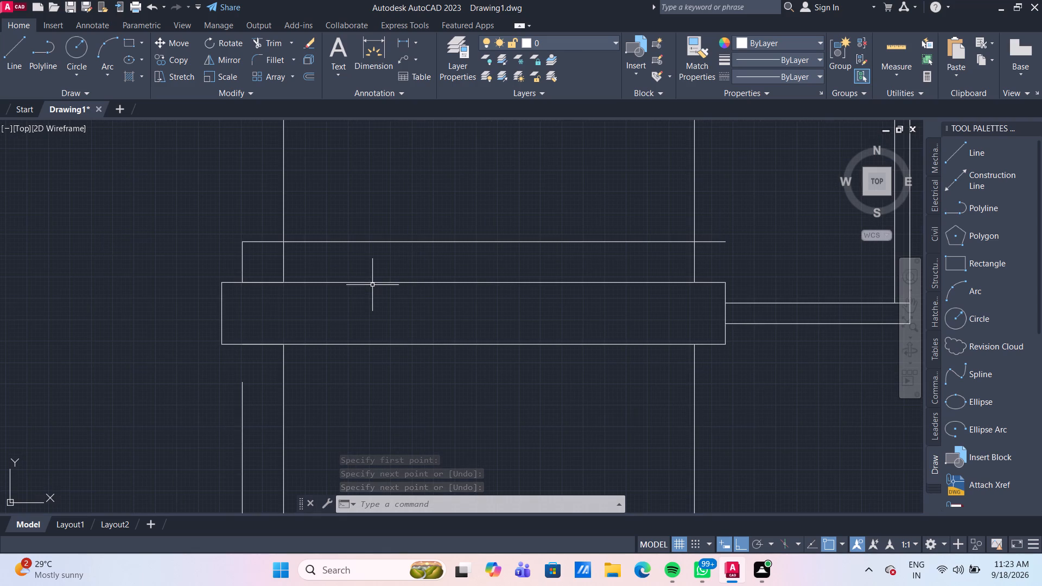
{"action": "scroll", "coordinate": [370, 284], "scroll_direction": "up", "scroll_amount": 1}
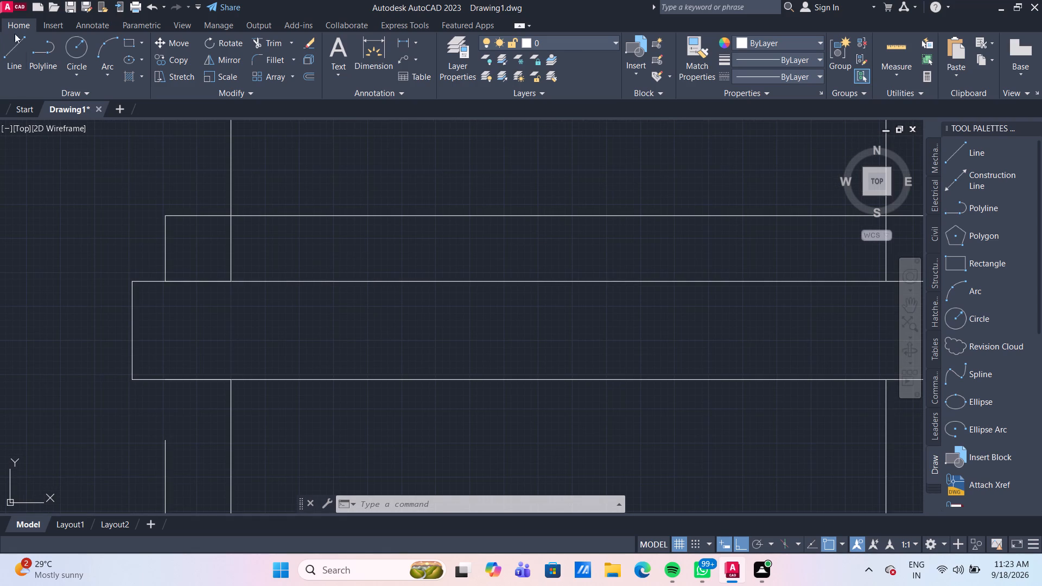
{"action": "left_click", "coordinate": [18, 54]}
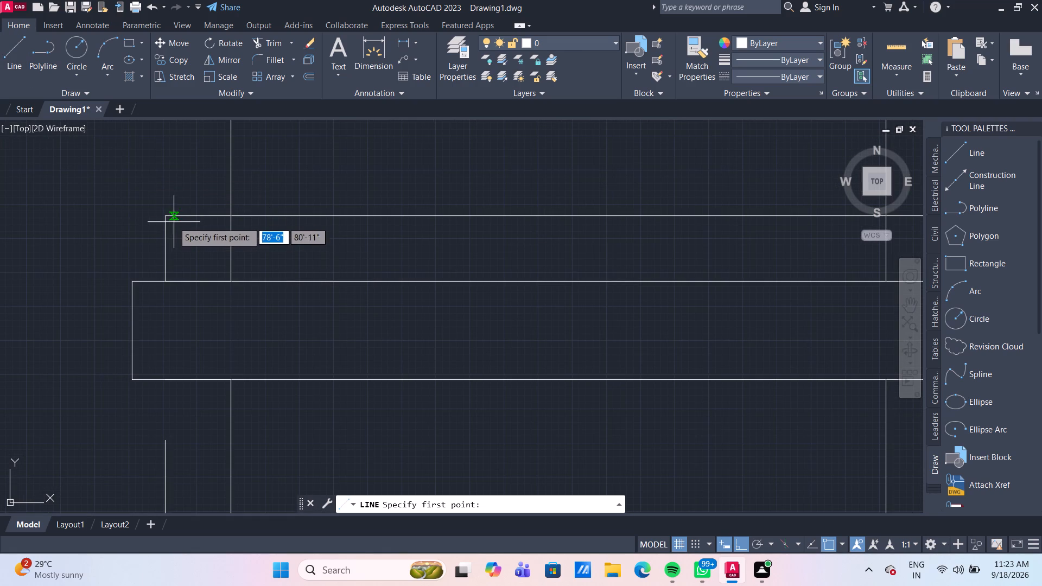
{"action": "left_click", "coordinate": [167, 219]}
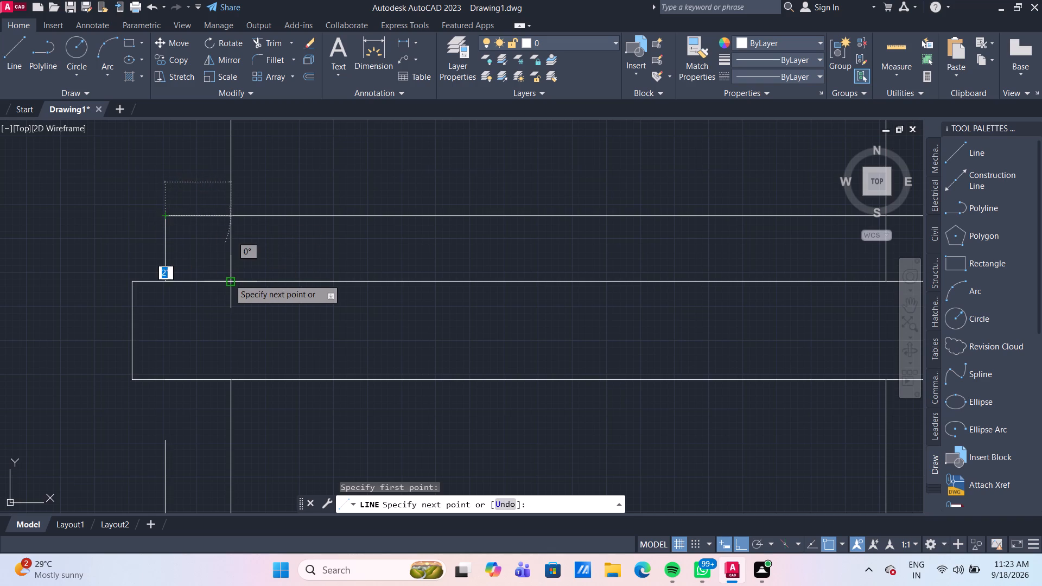
{"action": "left_click", "coordinate": [230, 280]}
{"action": "key", "text": "Escape"}
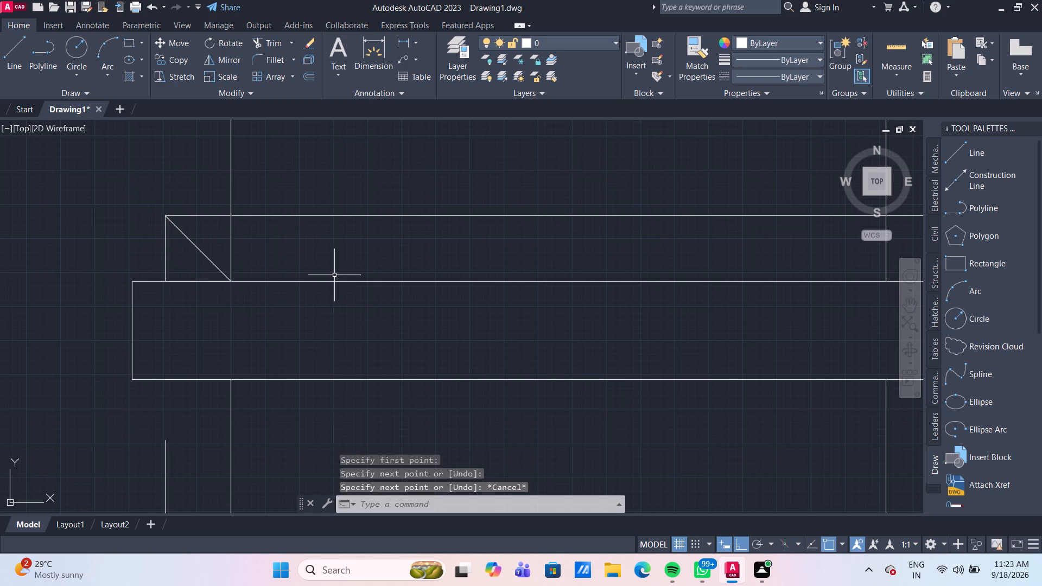
Check with a trial dimension how far the offset line's open end extends past the wall vertical.
{"action": "scroll", "coordinate": [334, 275], "scroll_direction": "down", "scroll_amount": 2}
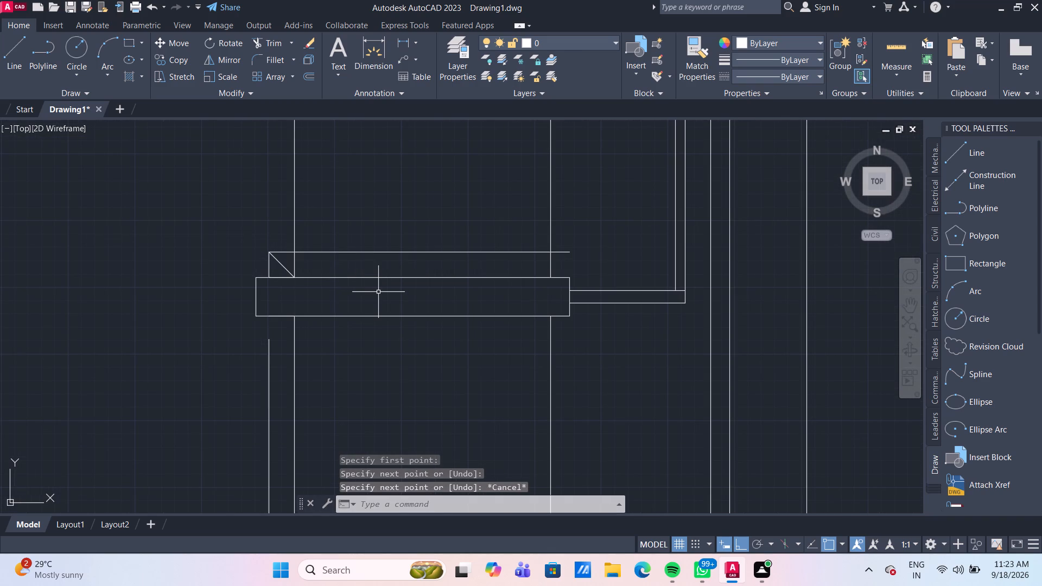
{"action": "middle_click_drag", "start_coordinate": [448, 290], "coordinate": [324, 252]}
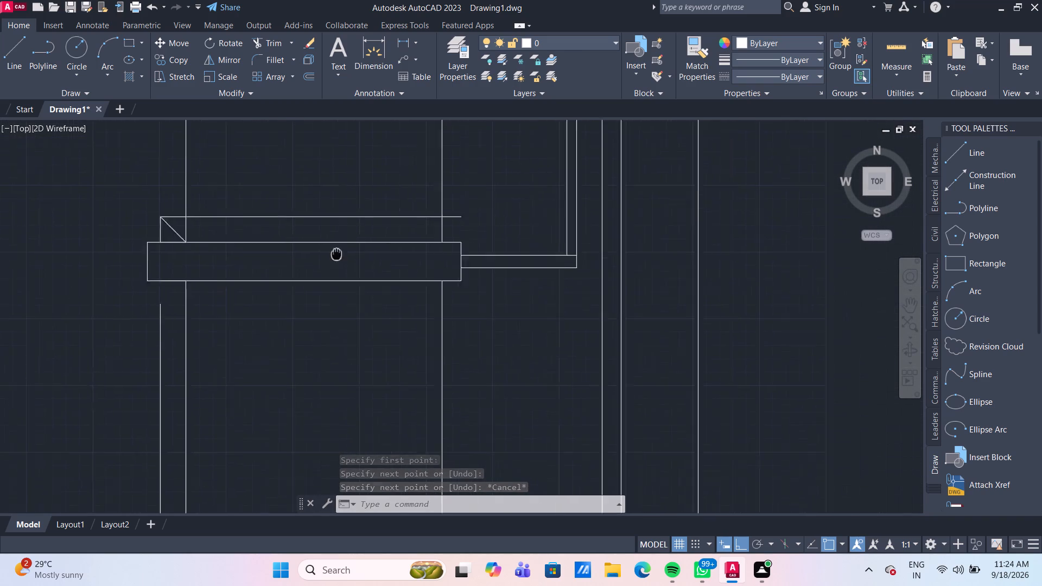
{"action": "middle_click_drag", "start_coordinate": [324, 252], "coordinate": [201, 251]}
{"action": "scroll", "coordinate": [303, 241], "scroll_direction": "up", "scroll_amount": 2}
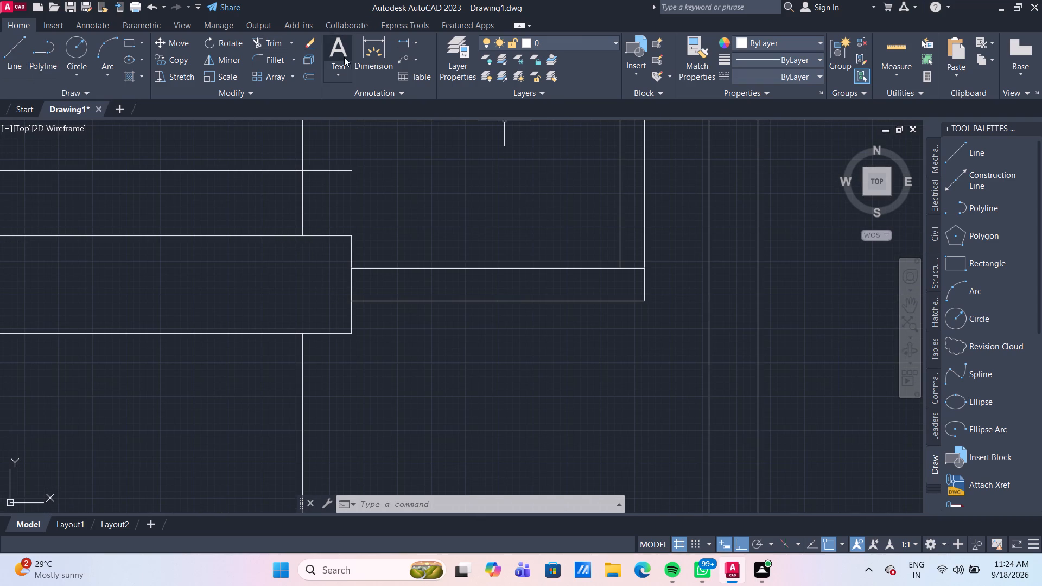
{"action": "left_click", "coordinate": [366, 62]}
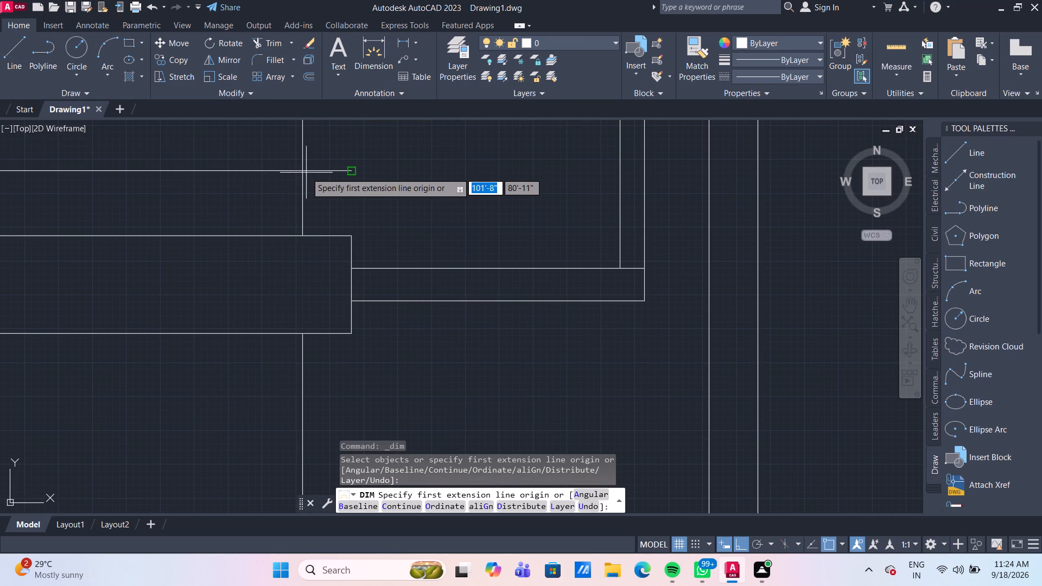
{"action": "left_click", "coordinate": [302, 173]}
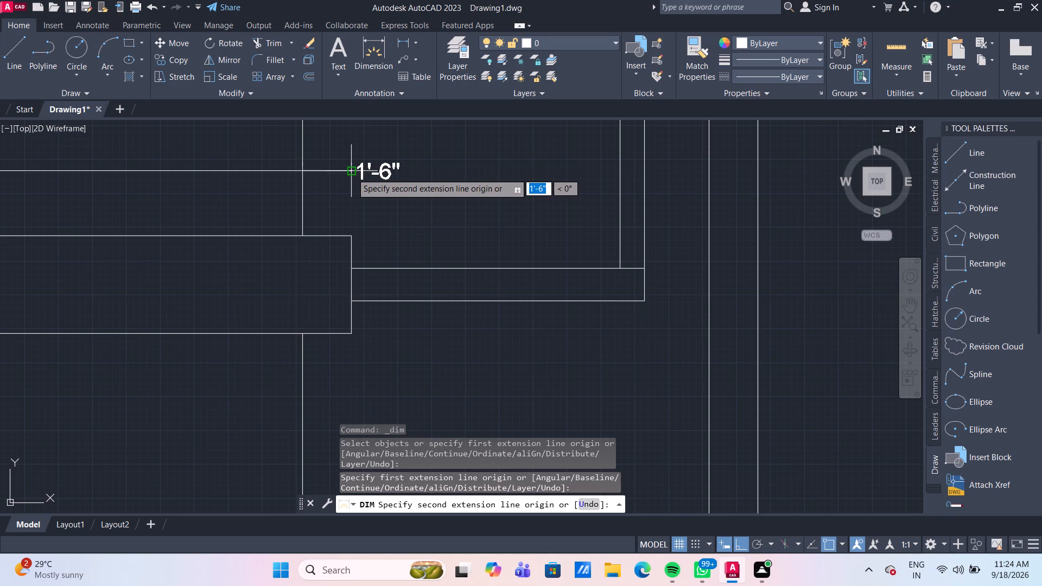
{"action": "key", "text": "Escape"}
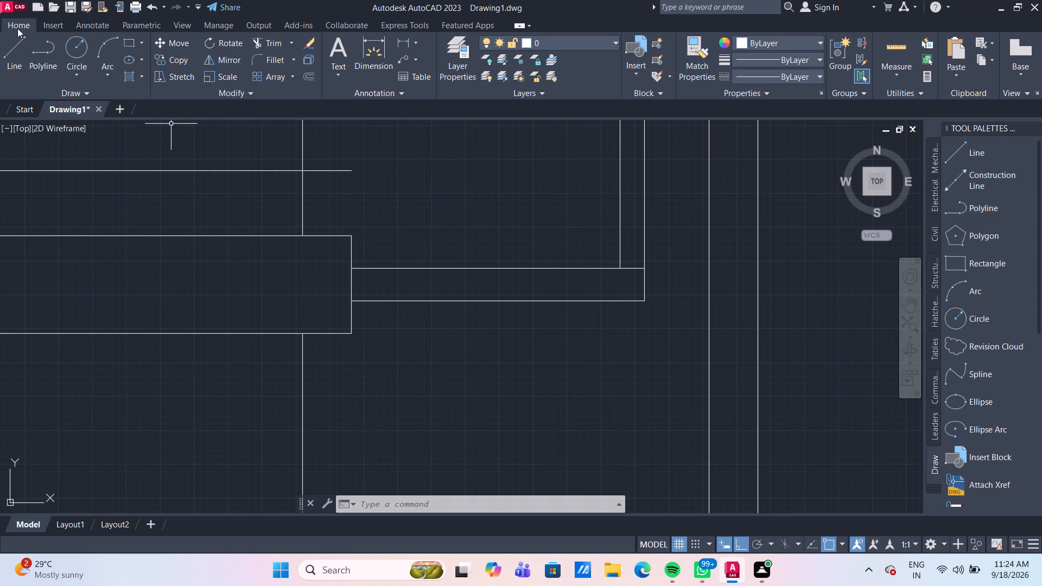
Draw a line 9" back along the offset line from its open end, continuing 2' down to the band's upper edge.
{"action": "left_click_drag", "start_coordinate": [16, 52], "coordinate": [22, 61]}
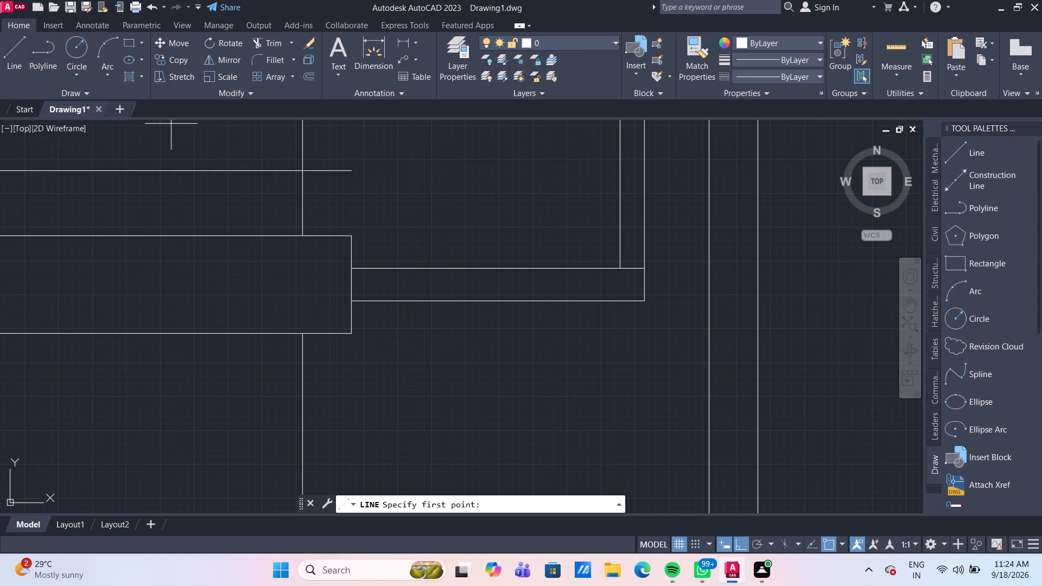
{"action": "left_click", "coordinate": [352, 171]}
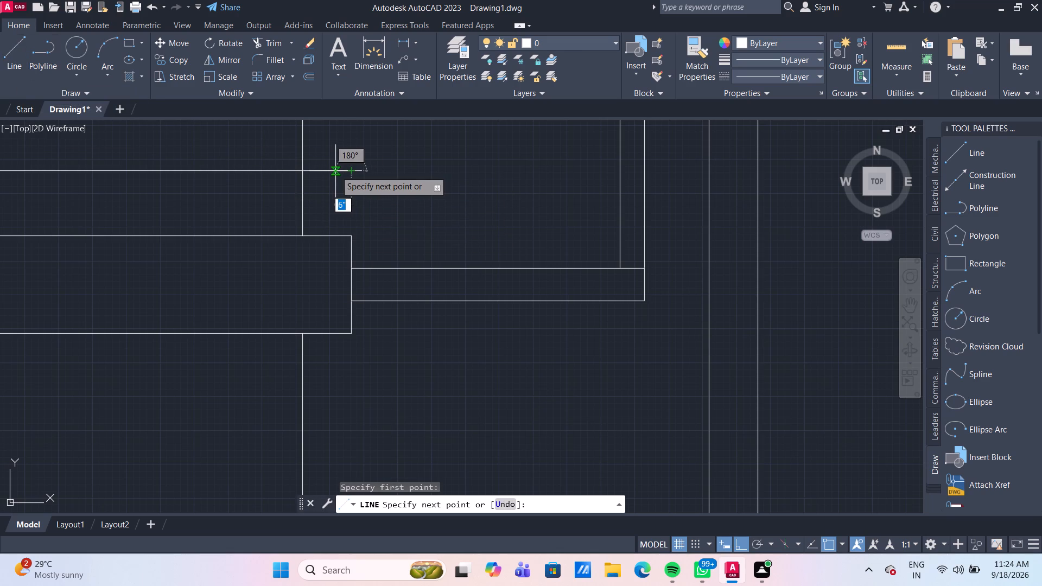
{"action": "type", "text": "9\""}
{"action": "key", "text": "Return"}
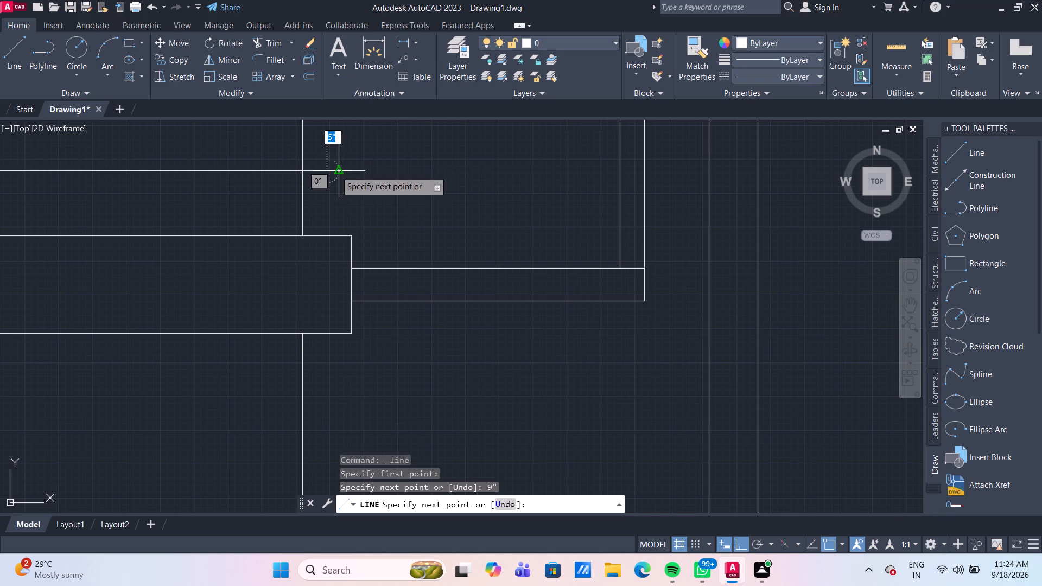
{"action": "left_click", "coordinate": [326, 236]}
{"action": "key", "text": "Escape"}
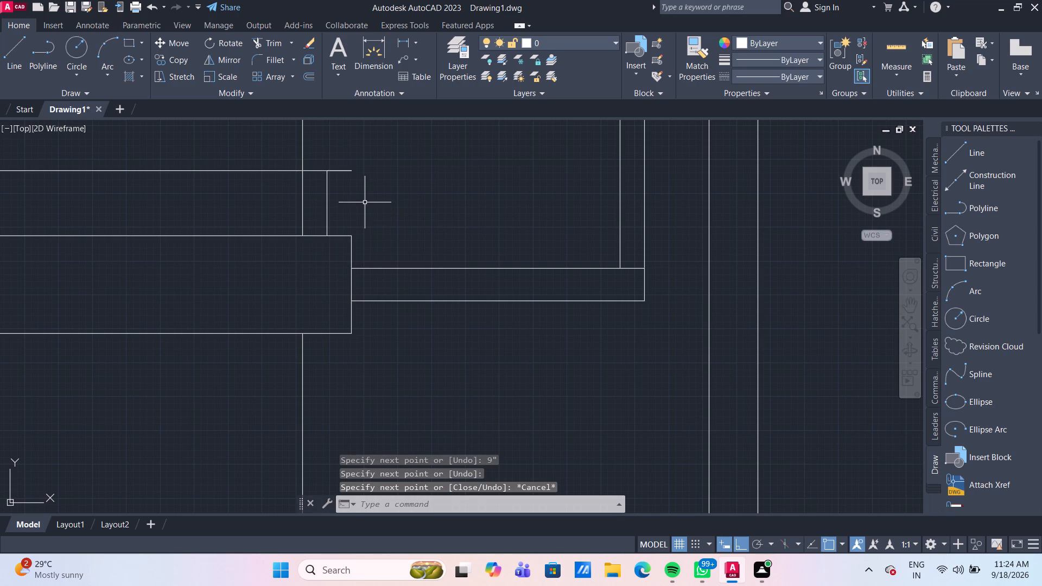
Trim the offset line's stub beyond the new short vertical above the band.
{"action": "type", "text": "TR"}
{"action": "key", "text": "Return"}
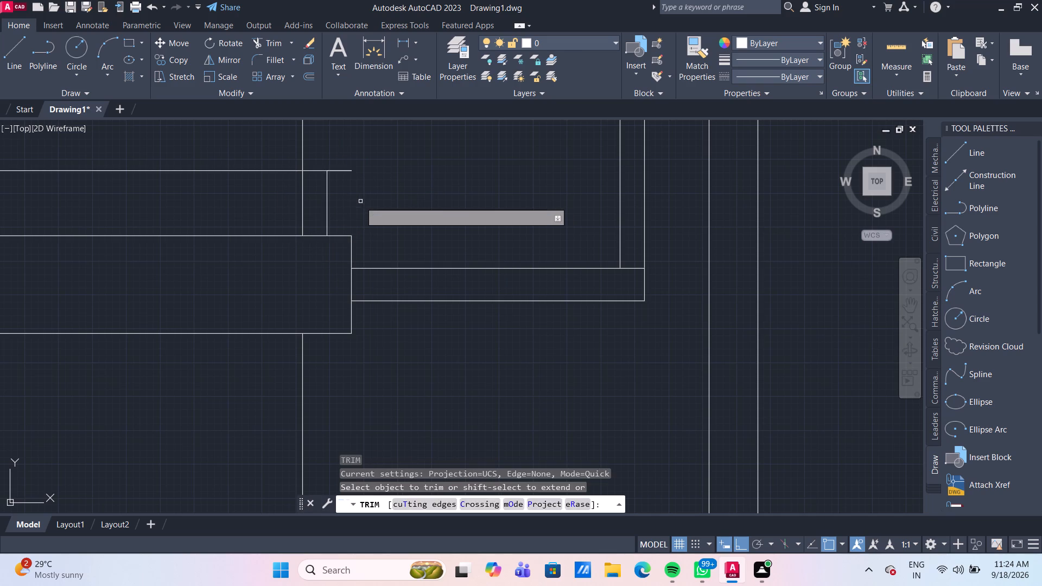
{"action": "left_click", "coordinate": [359, 201]}
{"action": "left_click", "coordinate": [336, 162]}
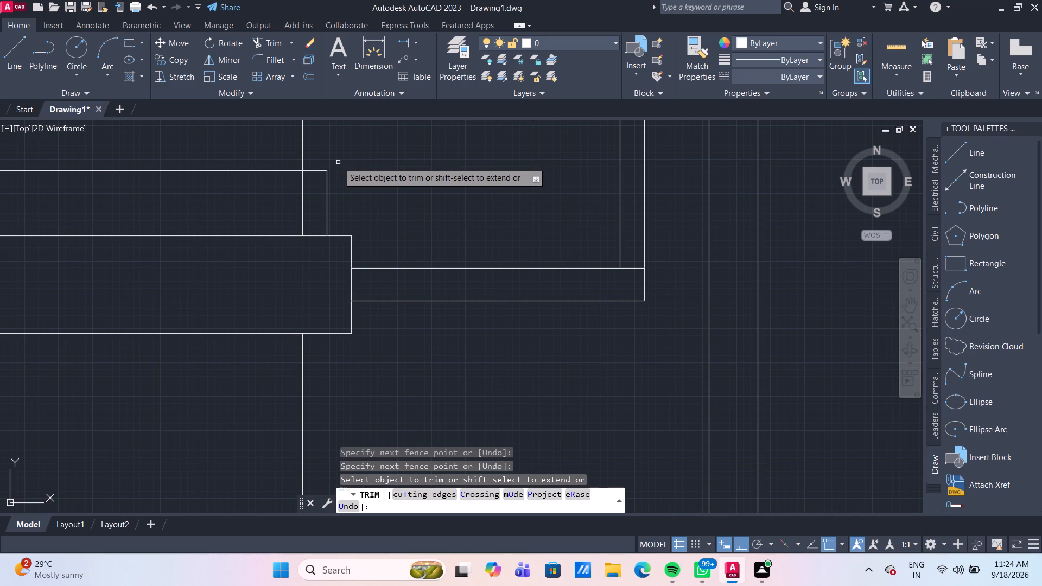
{"action": "scroll", "coordinate": [348, 162], "scroll_direction": "down", "scroll_amount": 2}
{"action": "middle_click_drag", "start_coordinate": [367, 177], "coordinate": [368, 194]}
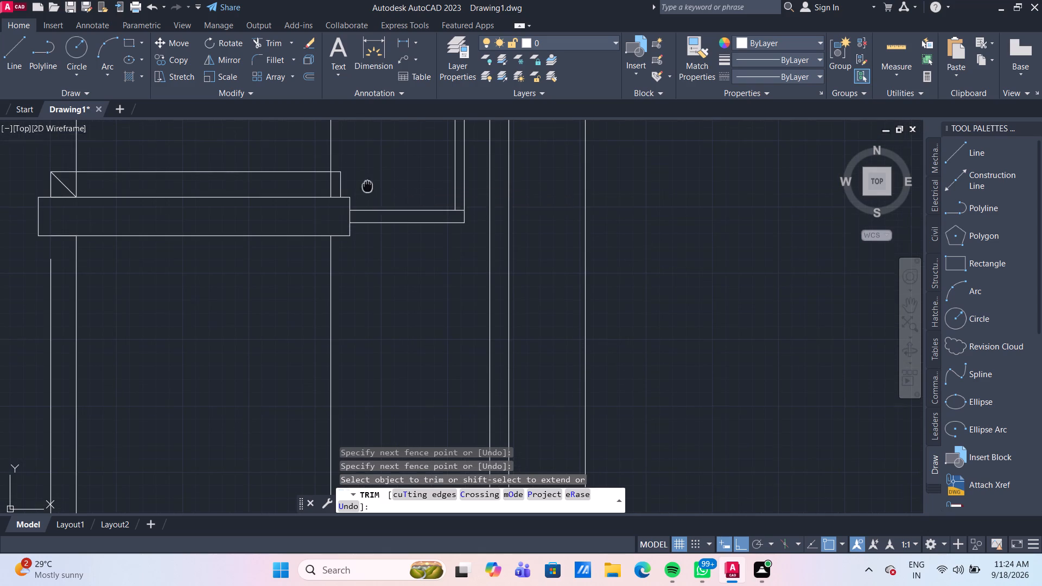
{"action": "middle_click_drag", "start_coordinate": [368, 194], "coordinate": [372, 208]}
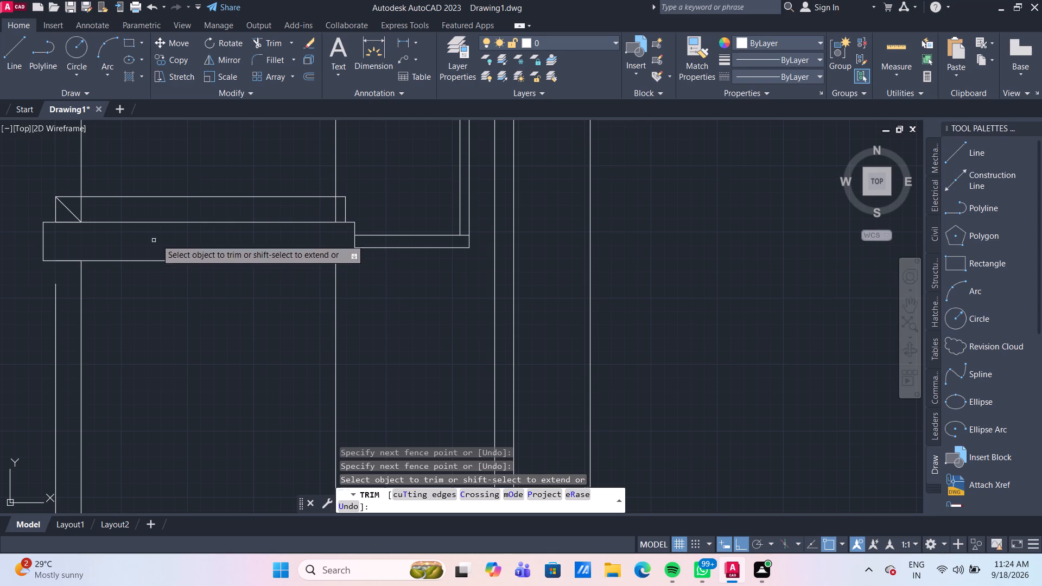
{"action": "scroll", "coordinate": [217, 216], "scroll_direction": "down", "scroll_amount": 2}
{"action": "key", "text": "Escape"}
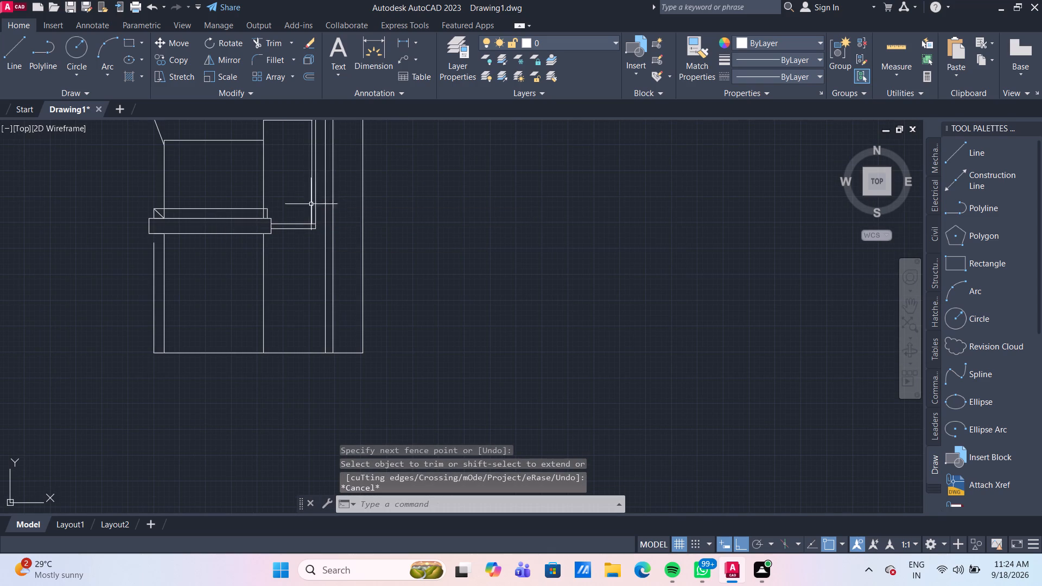
Measure the width and height of the rectangular opening between the wall vertical and the double-line frame above the band.
{"action": "scroll", "coordinate": [311, 205], "scroll_direction": "down", "scroll_amount": 1}
{"action": "middle_click_drag", "start_coordinate": [295, 239], "coordinate": [283, 289]}
{"action": "scroll", "coordinate": [295, 239], "scroll_direction": "down", "scroll_amount": 1}
{"action": "scroll", "coordinate": [283, 289], "scroll_direction": "up", "scroll_amount": 2}
{"action": "middle_click_drag", "start_coordinate": [283, 289], "coordinate": [284, 293]}
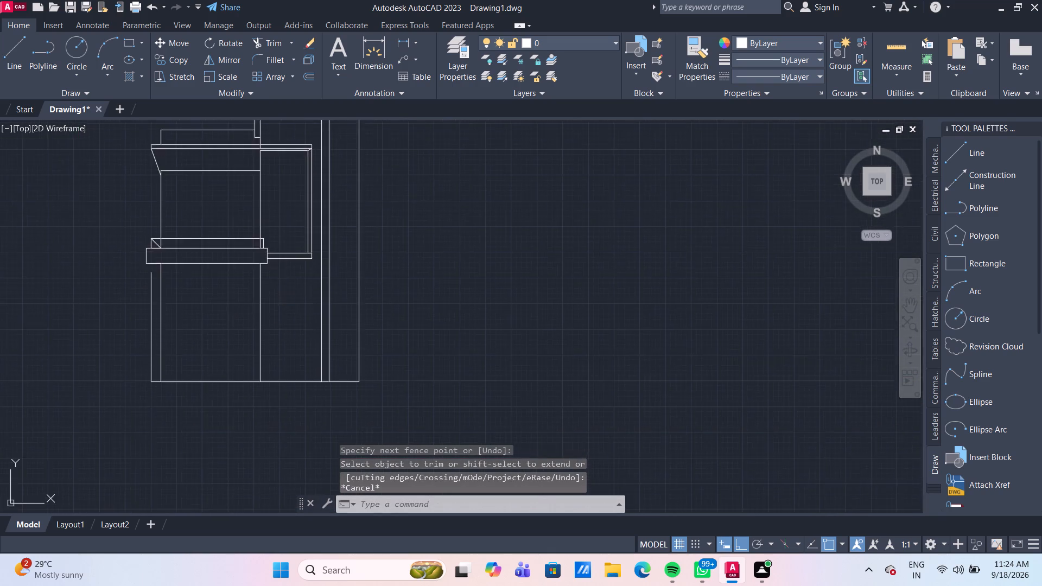
{"action": "middle_click_drag", "start_coordinate": [284, 293], "coordinate": [281, 347]}
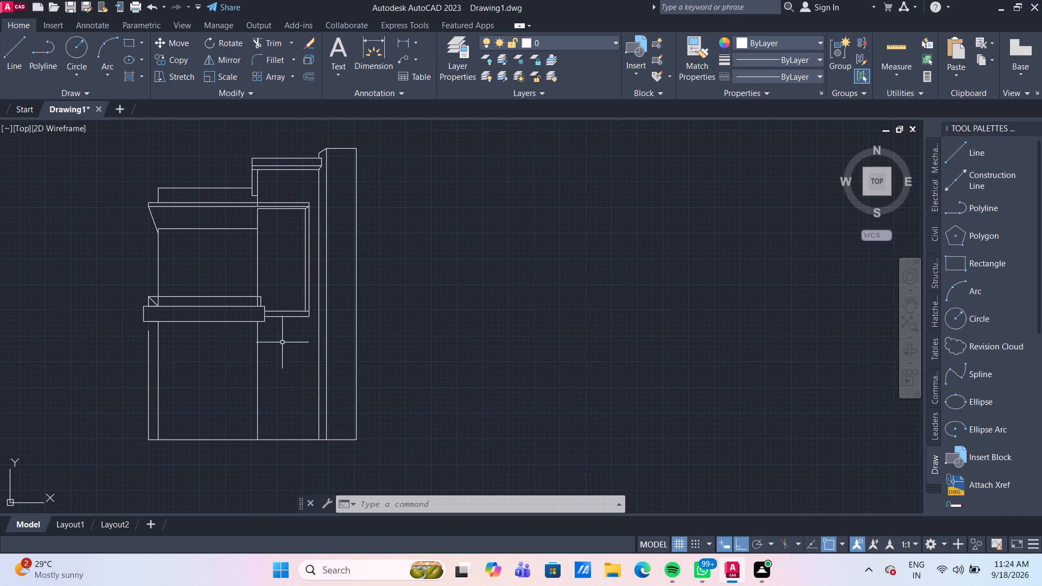
{"action": "scroll", "coordinate": [338, 306], "scroll_direction": "up", "scroll_amount": 1}
{"action": "middle_click_drag", "start_coordinate": [328, 298], "coordinate": [341, 298]}
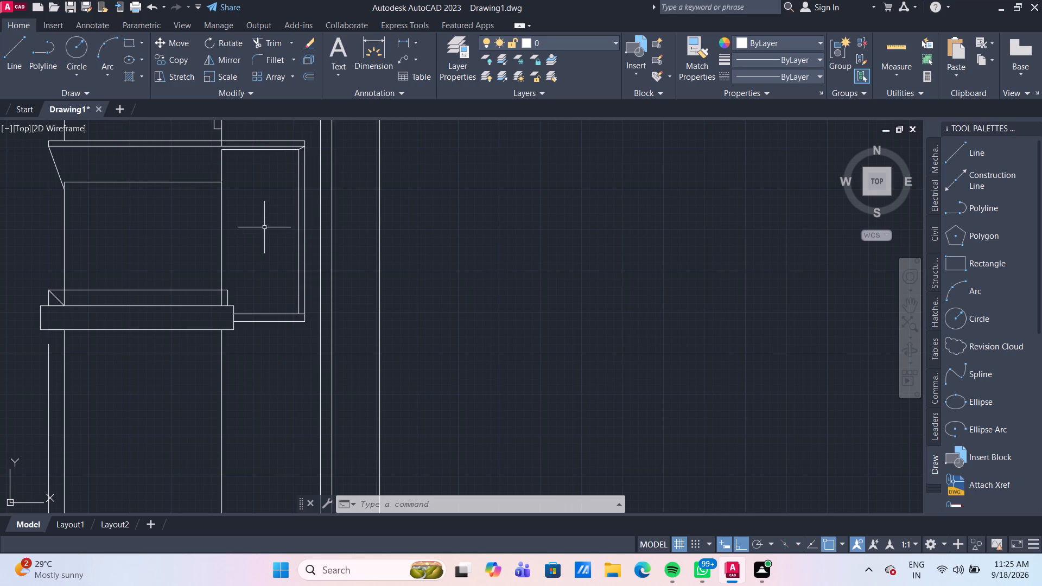
{"action": "middle_click_drag", "start_coordinate": [264, 226], "coordinate": [278, 251]}
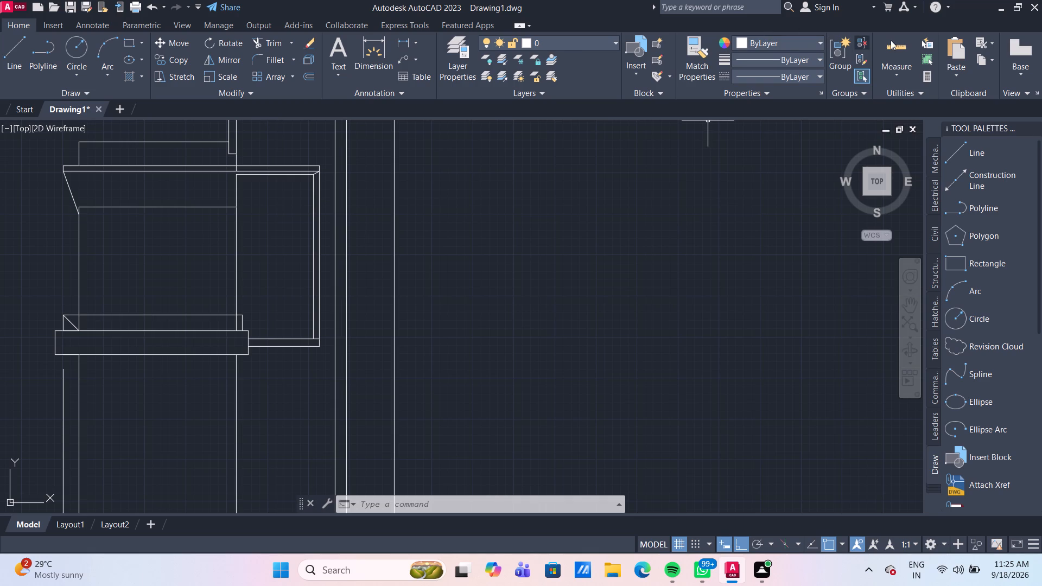
{"action": "left_click", "coordinate": [899, 48]}
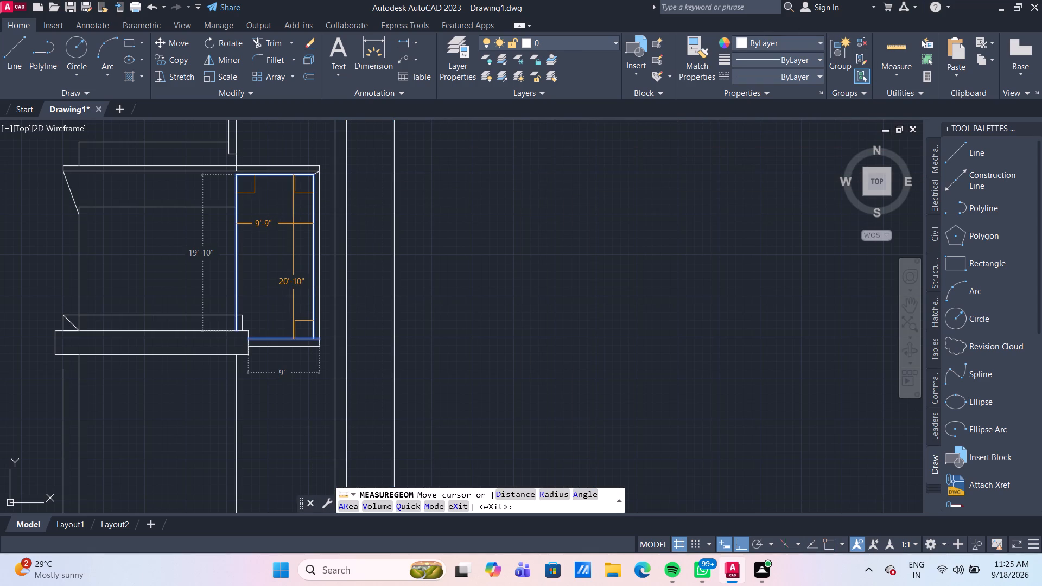
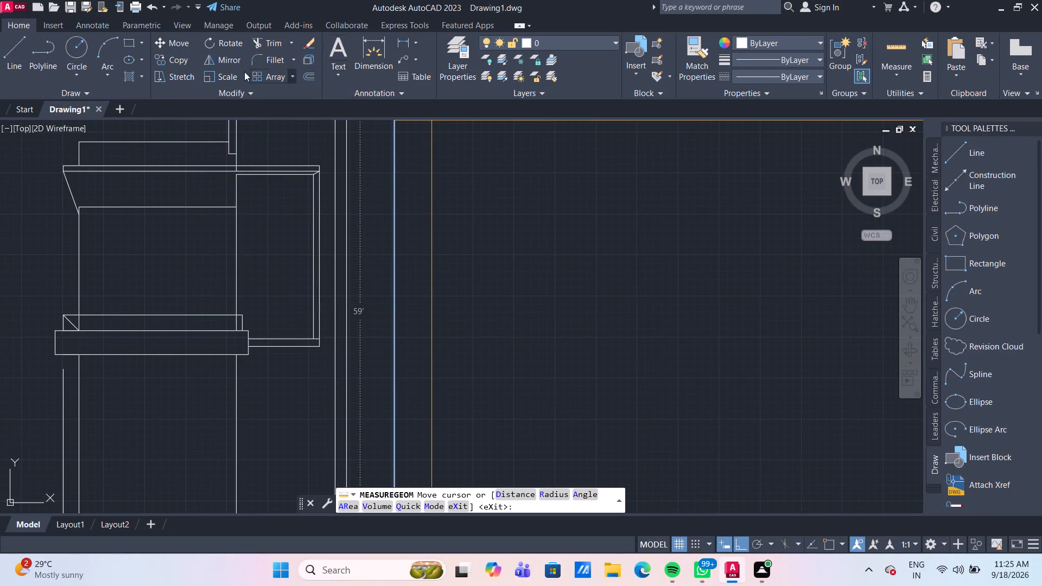
Draw a rectangle 3' wide and 18' high in the empty space beside the building outline.
{"action": "left_click", "coordinate": [129, 47]}
{"action": "left_click", "coordinate": [494, 181]}
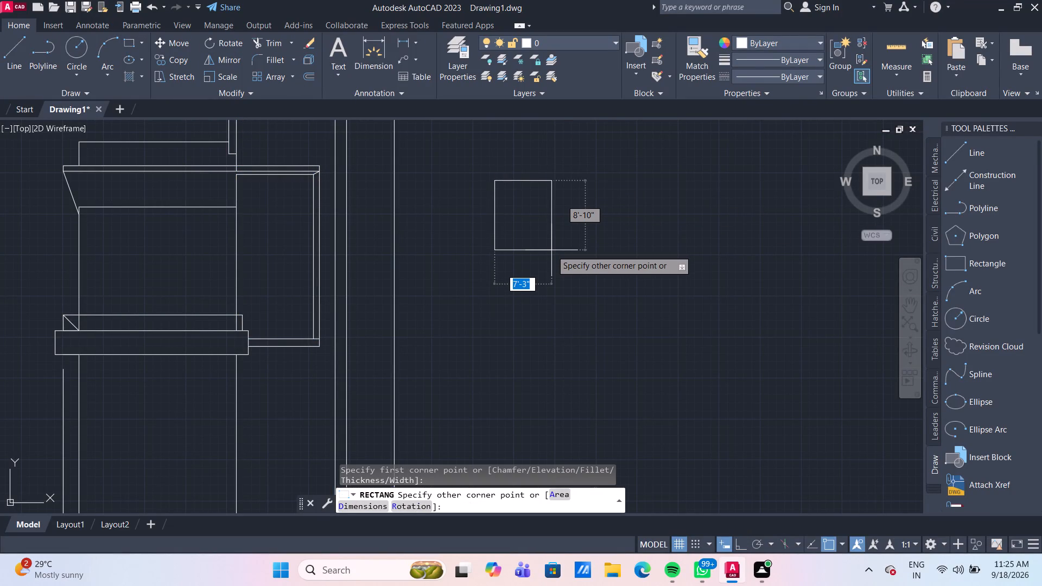
{"action": "type", "text": "3'"}
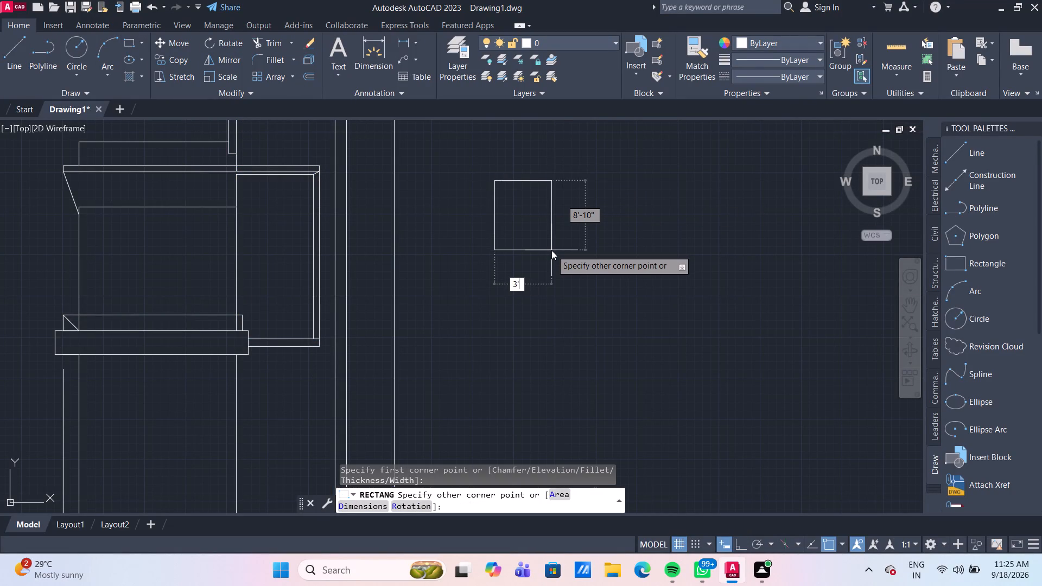
{"action": "key", "text": "Tab"}
{"action": "key", "text": "1"}
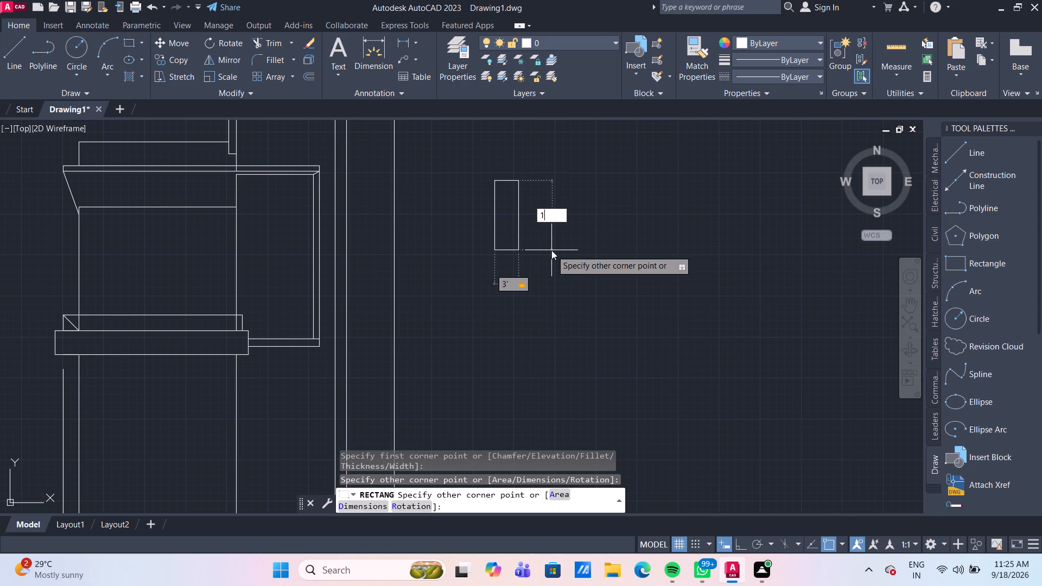
{"action": "type", "text": "8'"}
{"action": "key", "text": "Return"}
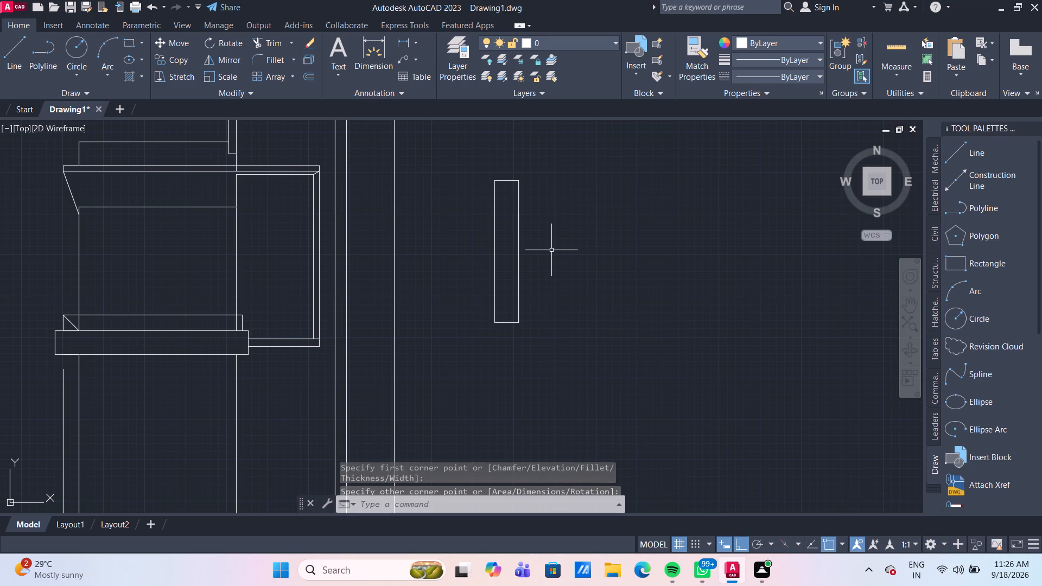
Offset the 3' by 18' rectangle 4" inward to form a double-line panel.
{"action": "scroll", "coordinate": [582, 268], "scroll_direction": "down", "scroll_amount": 1}
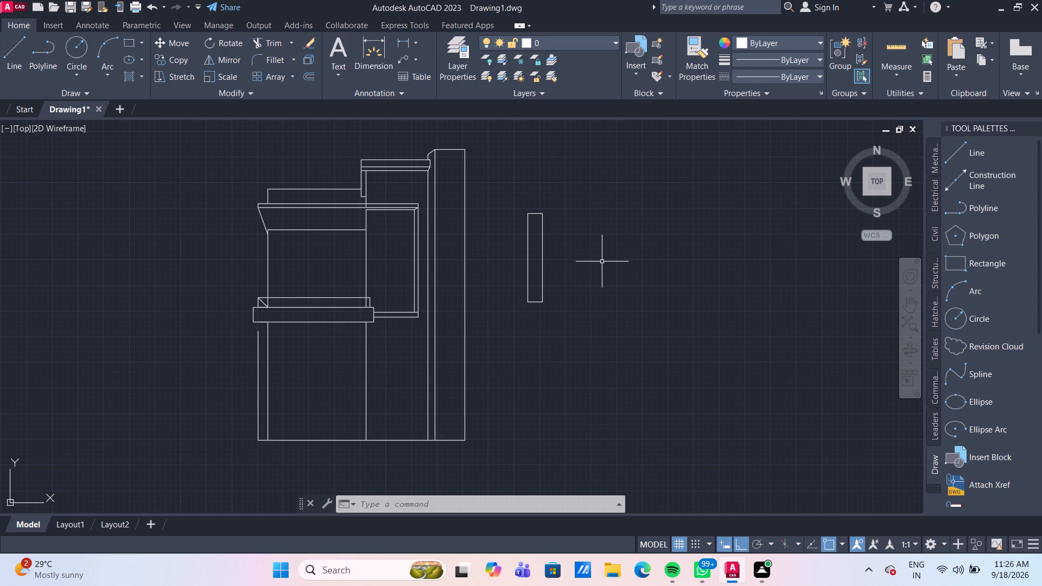
{"action": "middle_click_drag", "start_coordinate": [602, 262], "coordinate": [528, 259]}
{"action": "scroll", "coordinate": [506, 254], "scroll_direction": "up", "scroll_amount": 2}
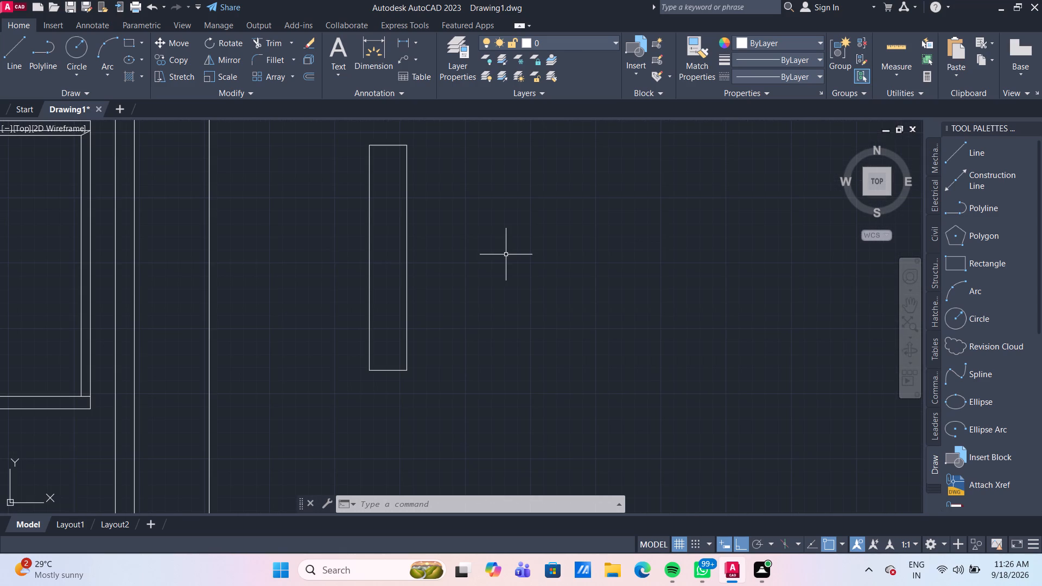
{"action": "key", "text": "o"}
{"action": "key", "text": "Return"}
{"action": "key", "text": "Return"}
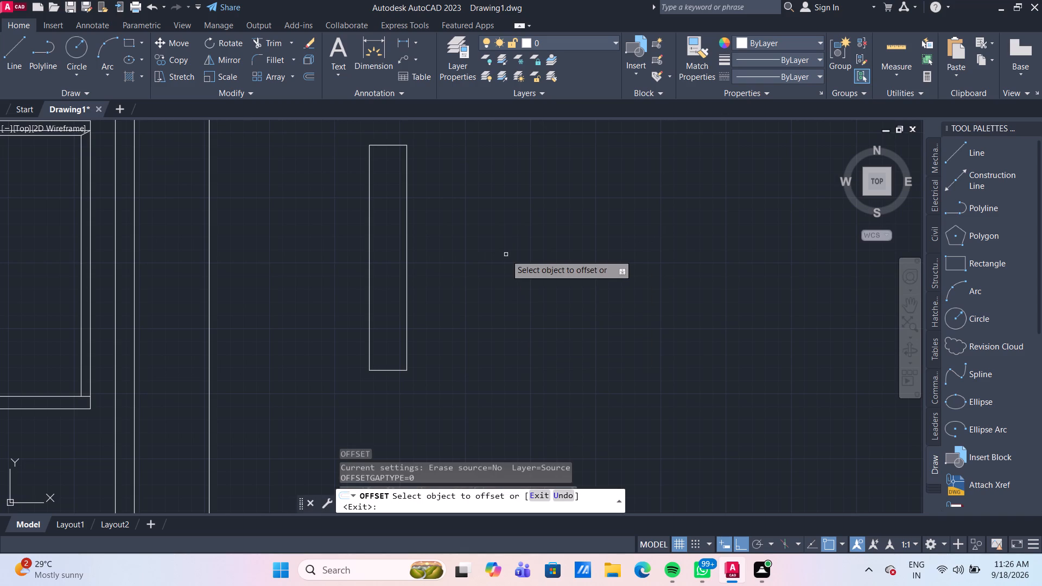
{"action": "left_click", "coordinate": [368, 247]}
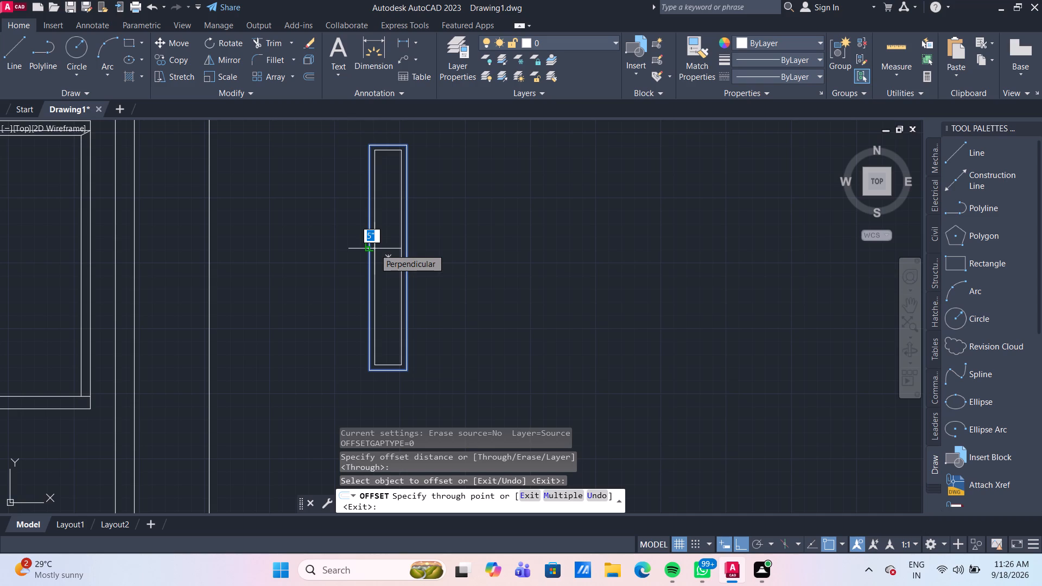
{"action": "type", "text": "4\""}
{"action": "key", "text": "Return"}
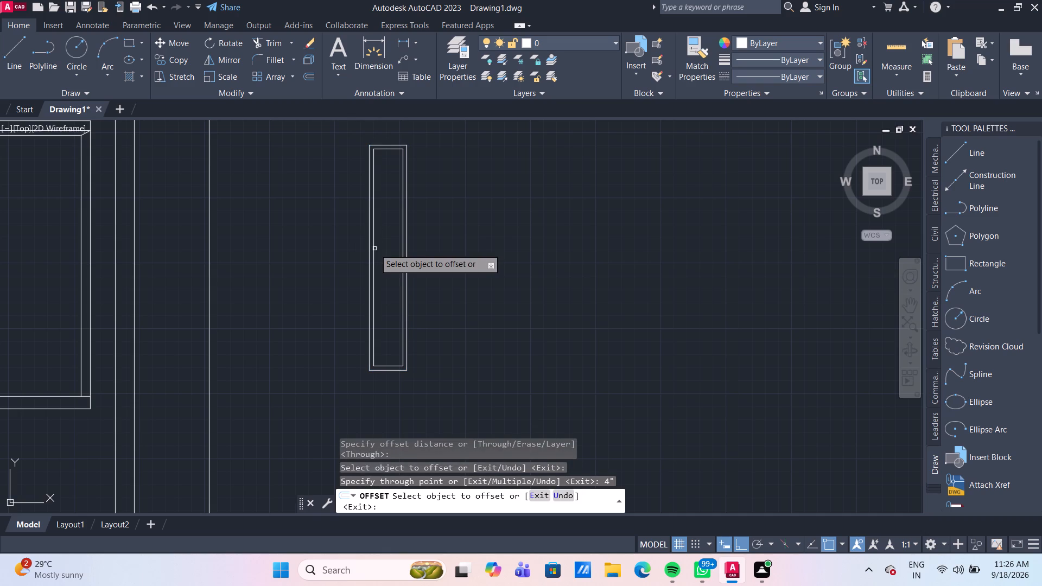
{"action": "scroll", "coordinate": [374, 249], "scroll_direction": "down", "scroll_amount": 2}
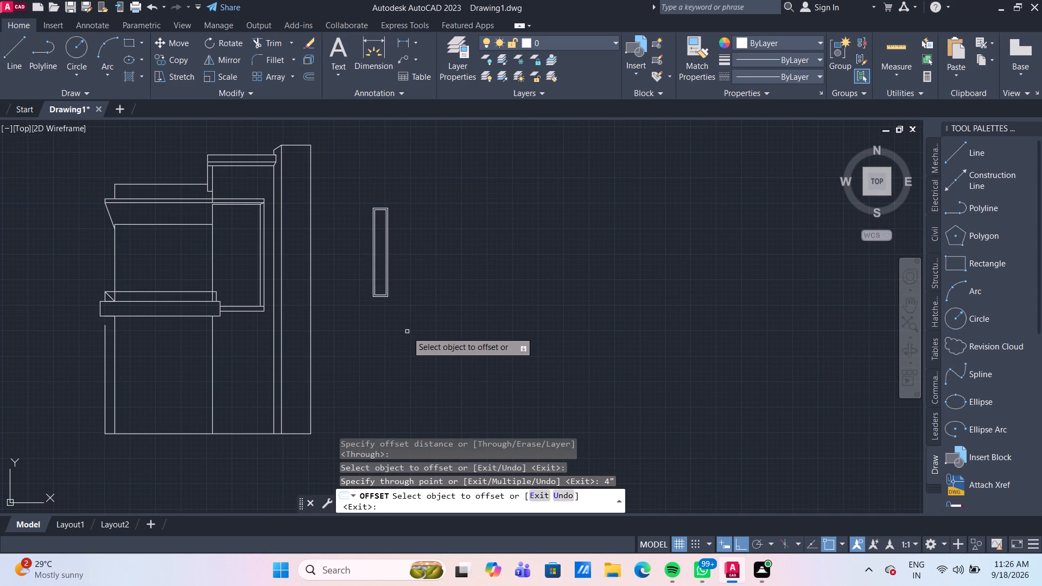
{"action": "key", "text": "Escape"}
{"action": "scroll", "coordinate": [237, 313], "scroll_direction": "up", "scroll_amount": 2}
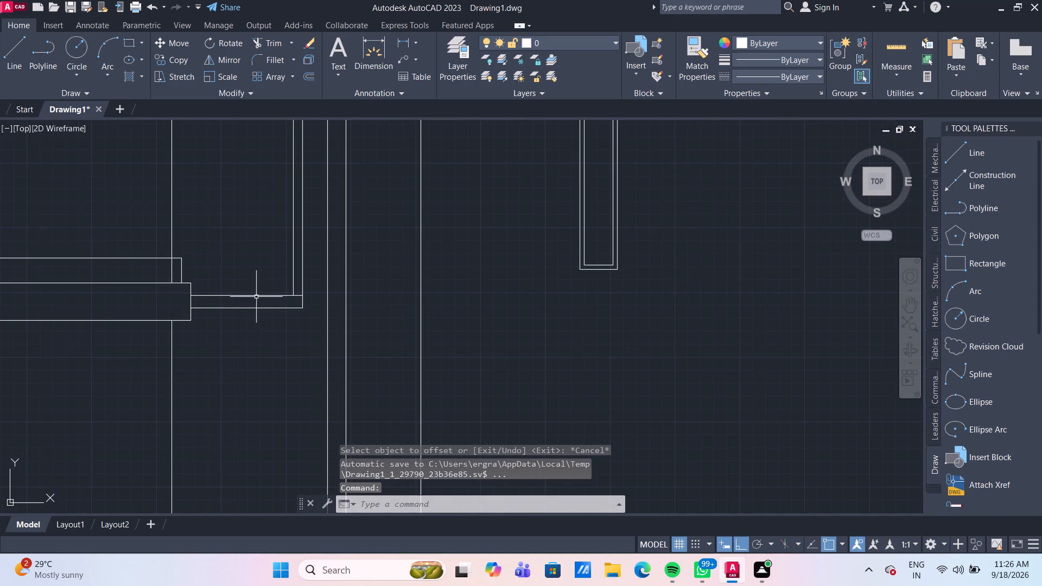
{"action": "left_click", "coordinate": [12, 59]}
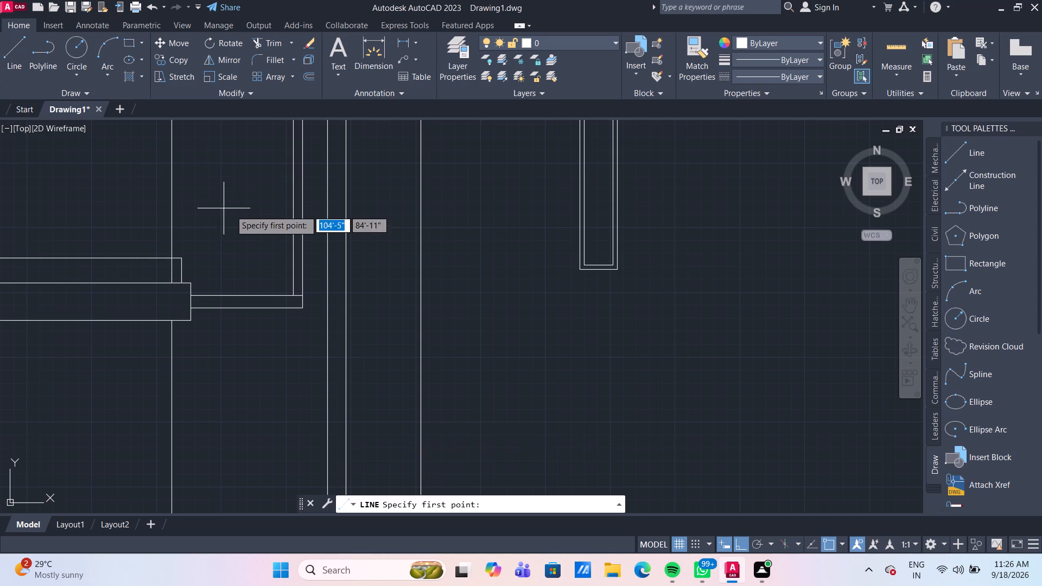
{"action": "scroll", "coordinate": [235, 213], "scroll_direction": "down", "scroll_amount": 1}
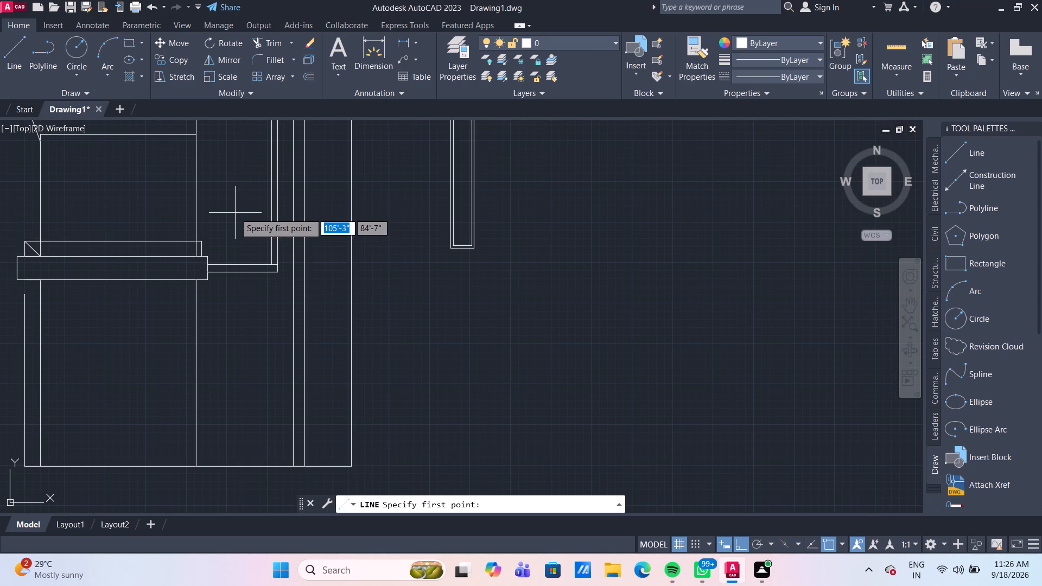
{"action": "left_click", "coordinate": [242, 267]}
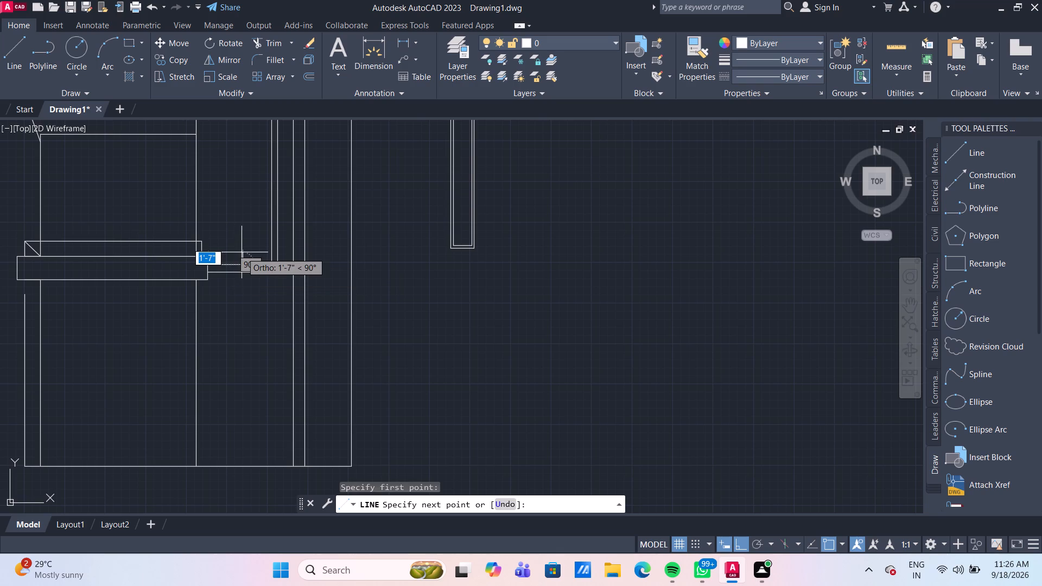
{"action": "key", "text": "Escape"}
Create guide lines inside the opening by offsetting the frame's inner top line 2' down and its inner vertical 1' inward.
{"action": "scroll", "coordinate": [243, 227], "scroll_direction": "down", "scroll_amount": 2}
{"action": "scroll", "coordinate": [243, 227], "scroll_direction": "up", "scroll_amount": 1}
{"action": "middle_click_drag", "start_coordinate": [243, 227], "coordinate": [250, 269]}
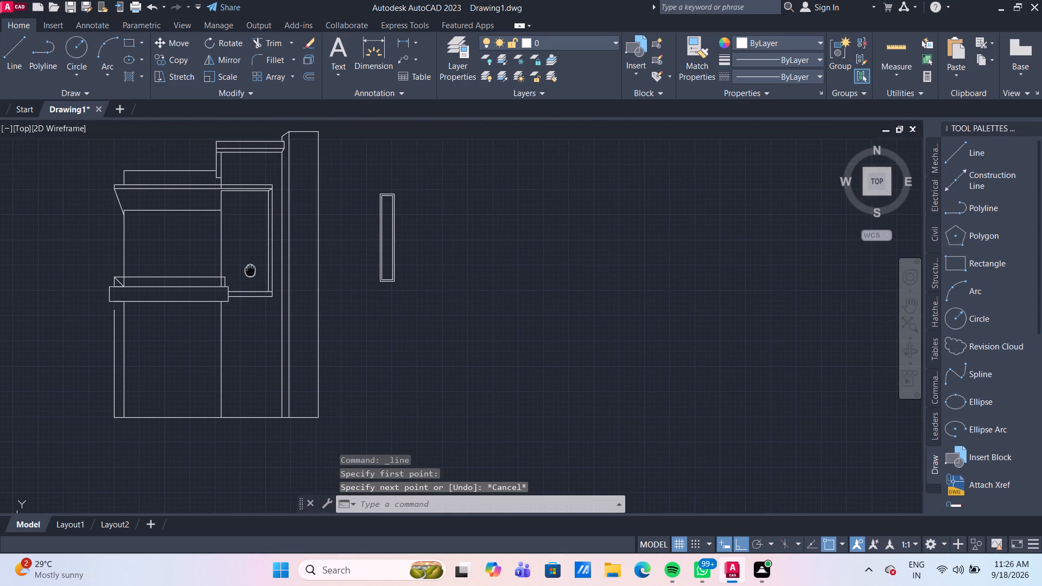
{"action": "middle_click_drag", "start_coordinate": [250, 269], "coordinate": [250, 270]}
{"action": "scroll", "coordinate": [252, 221], "scroll_direction": "up", "scroll_amount": 2}
{"action": "middle_click_drag", "start_coordinate": [238, 195], "coordinate": [239, 203]}
{"action": "scroll", "coordinate": [239, 203], "scroll_direction": "up", "scroll_amount": 1}
{"action": "scroll", "coordinate": [239, 203], "scroll_direction": "down", "scroll_amount": 2}
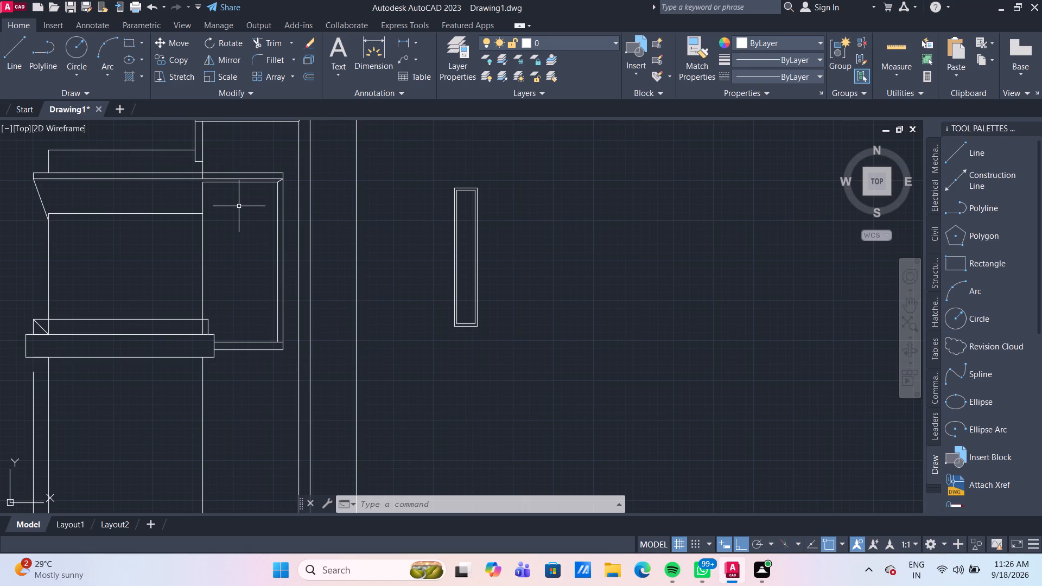
{"action": "key", "text": "o"}
{"action": "key", "text": "Return"}
{"action": "key", "text": "Return"}
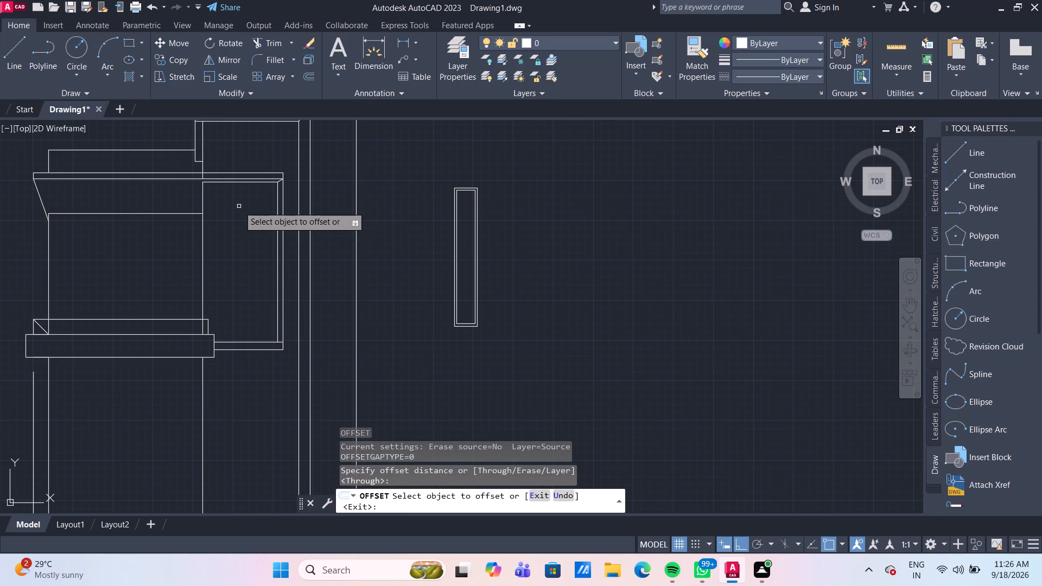
{"action": "scroll", "coordinate": [233, 206], "scroll_direction": "up", "scroll_amount": 1}
{"action": "left_click", "coordinate": [268, 169]}
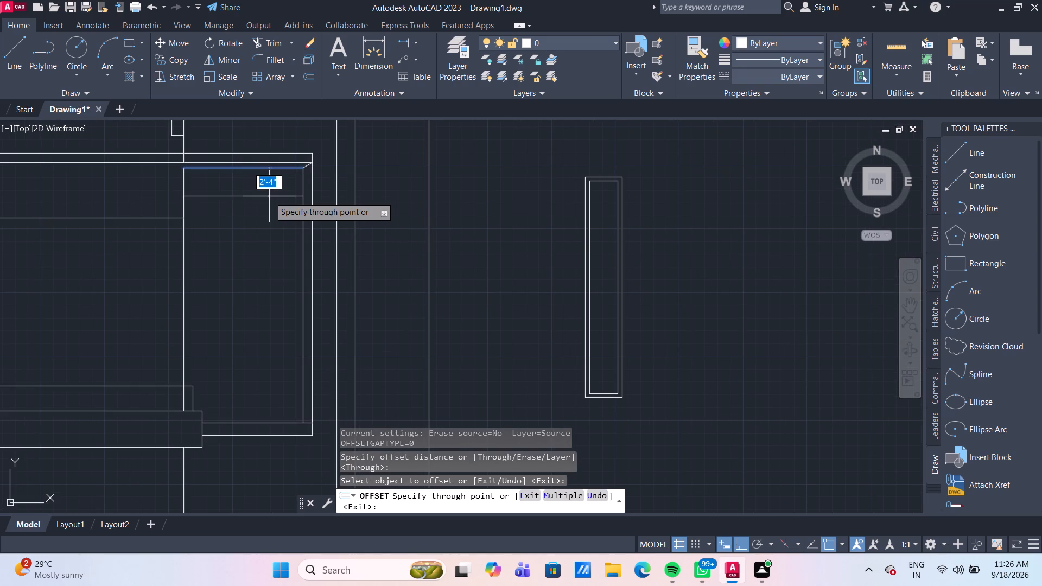
{"action": "type", "text": "2'"}
{"action": "key", "text": "Return"}
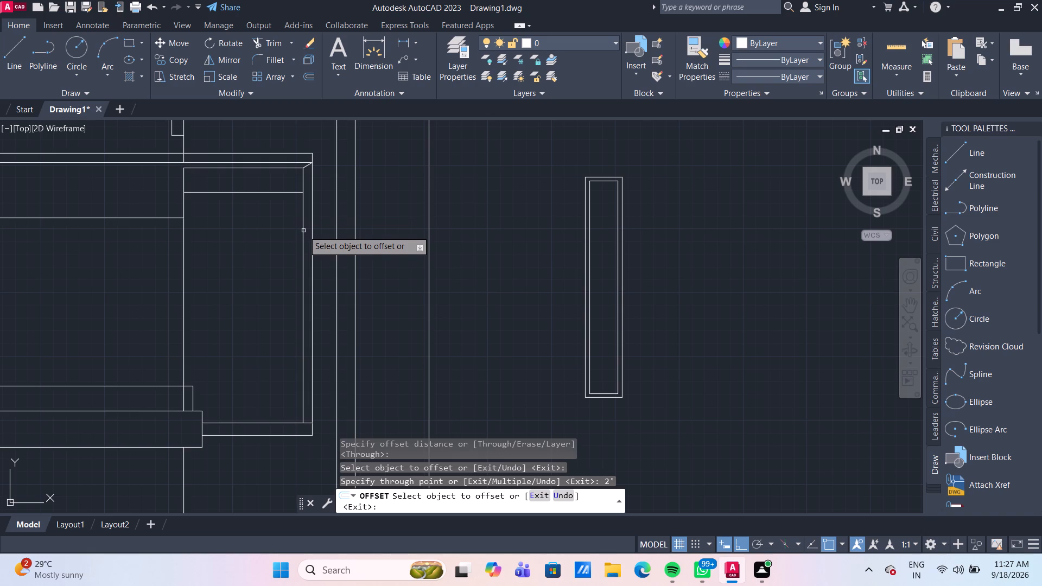
{"action": "left_click", "coordinate": [303, 231]}
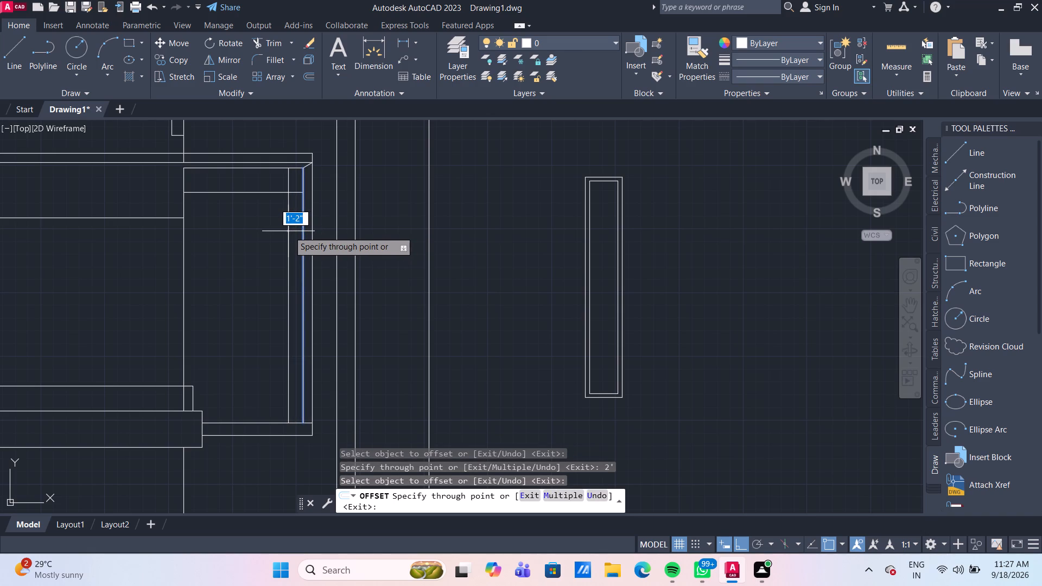
{"action": "type", "text": "1'"}
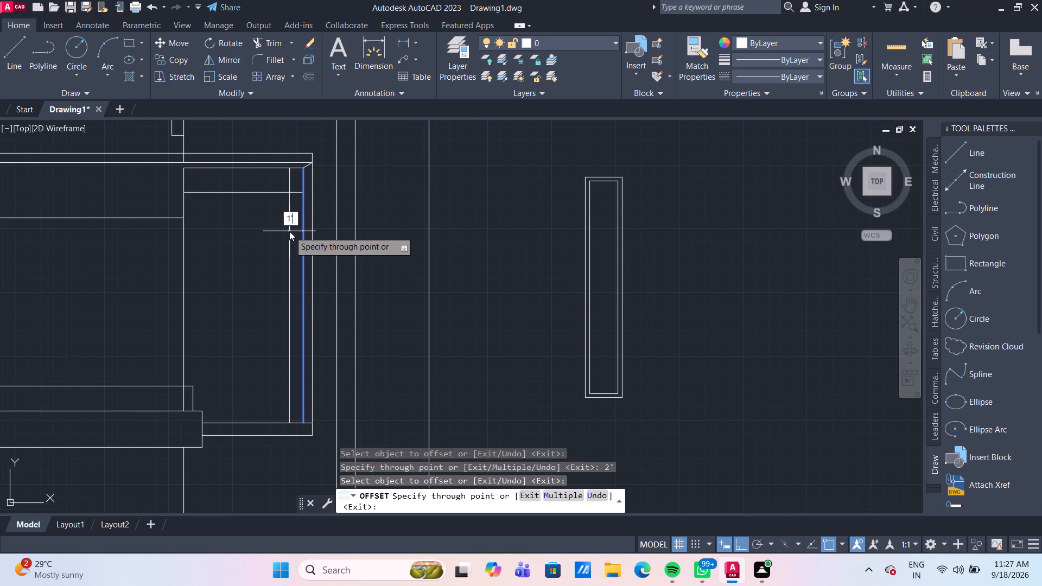
{"action": "key", "text": "Return"}
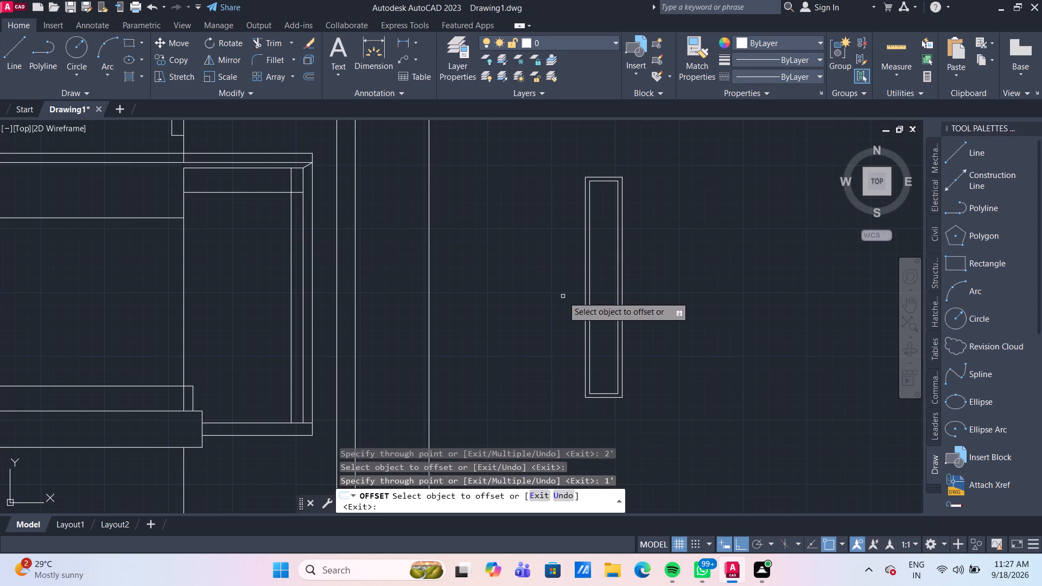
{"action": "key", "text": "Escape"}
Move the double-line panel by its outer top-right corner onto the intersection of the two guide lines in the opening.
{"action": "left_click_drag", "start_coordinate": [646, 281], "coordinate": [635, 272]}
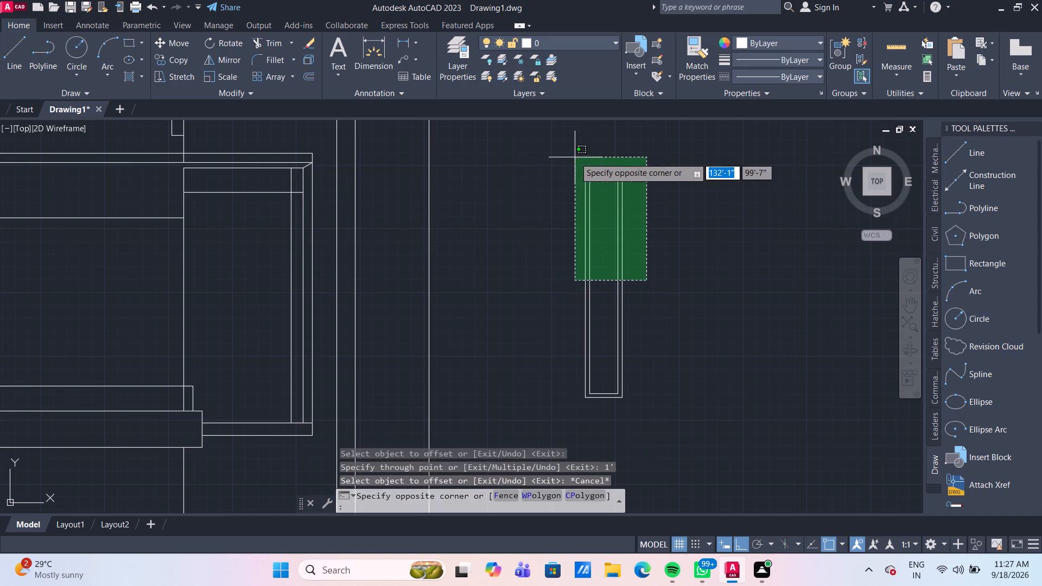
{"action": "left_click", "coordinate": [570, 157]}
{"action": "key", "text": "m"}
{"action": "key", "text": "Return"}
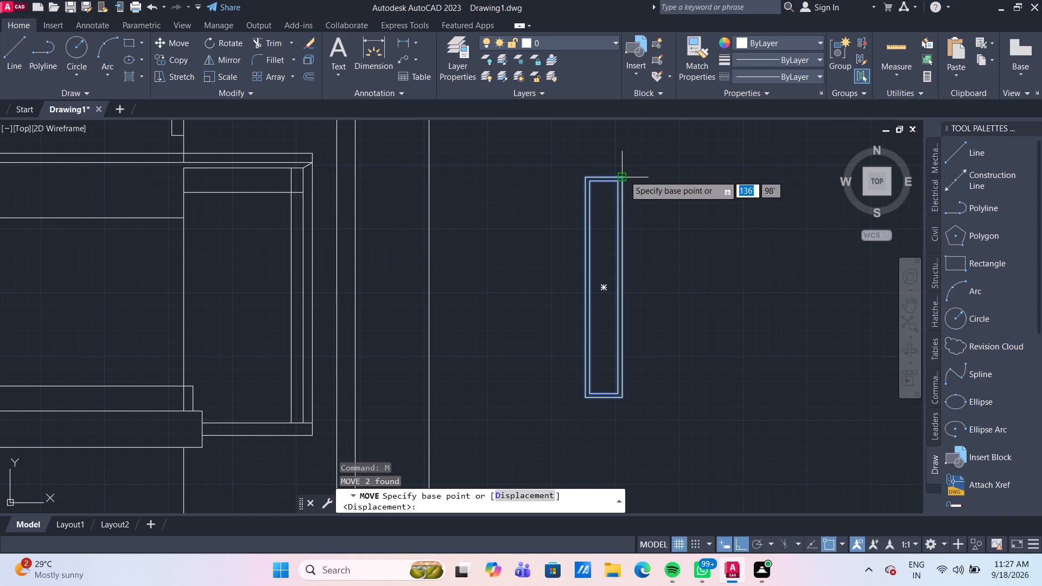
{"action": "left_click", "coordinate": [624, 175]}
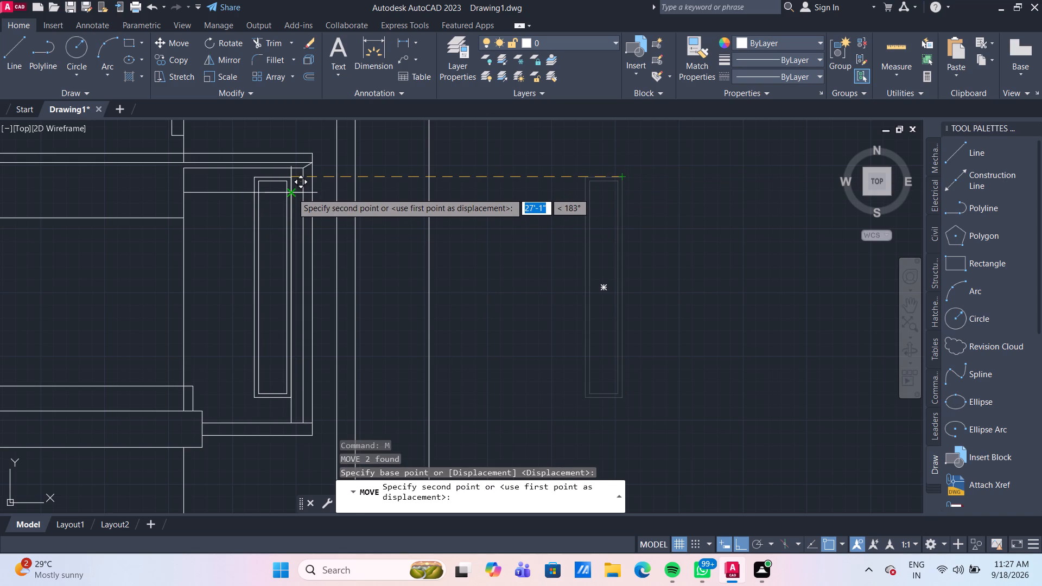
{"action": "left_click", "coordinate": [292, 193]}
{"action": "key", "text": "Escape"}
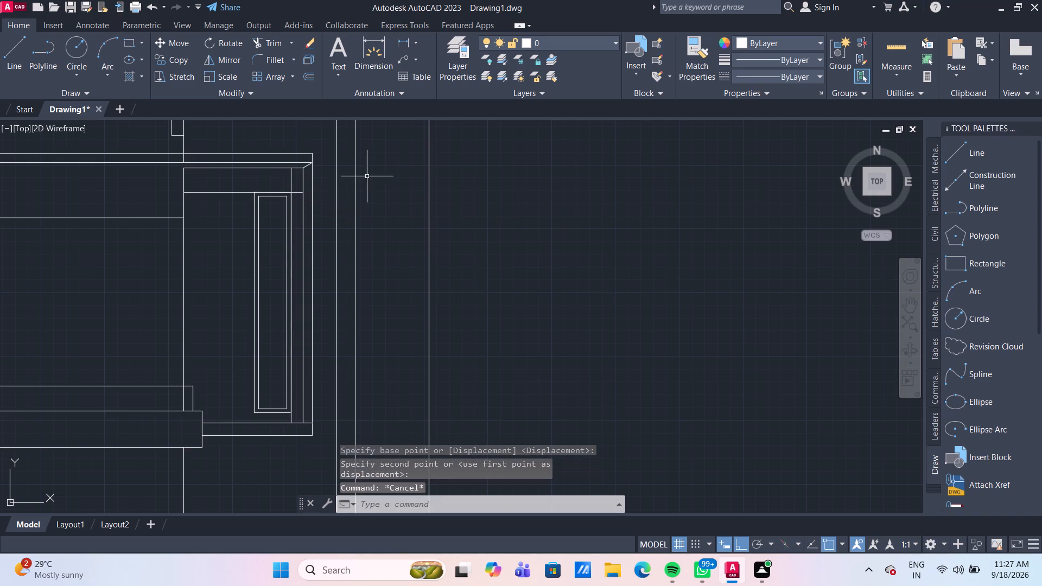
Delete the horizontal and vertical guide lines around the panel in the opening.
{"action": "left_click", "coordinate": [224, 194]}
{"action": "left_click", "coordinate": [292, 184]}
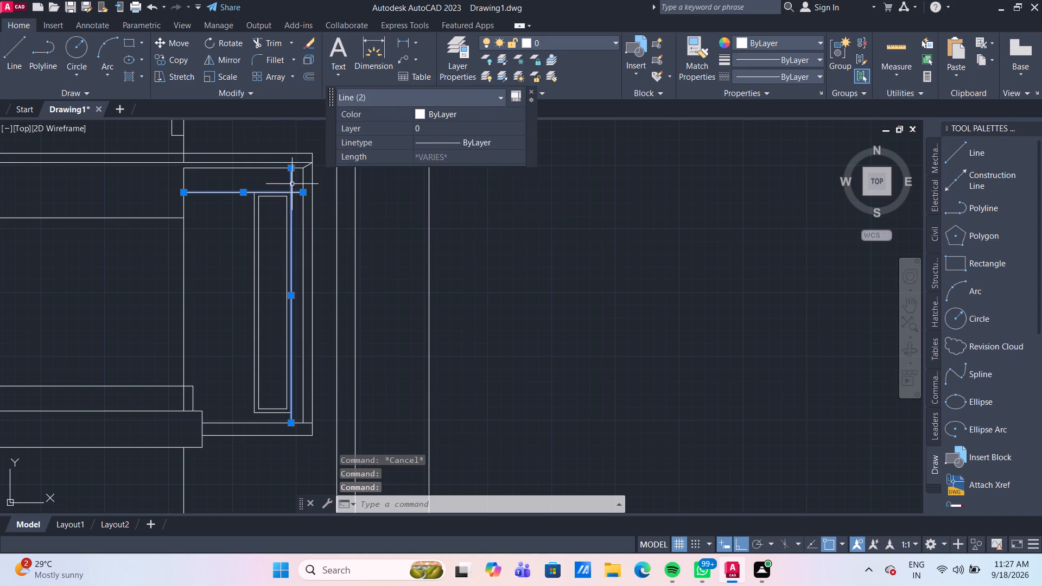
{"action": "key", "text": "Delete"}
Quick-measure the distances between the lines of the building outline.
{"action": "scroll", "coordinate": [497, 255], "scroll_direction": "down", "scroll_amount": 1}
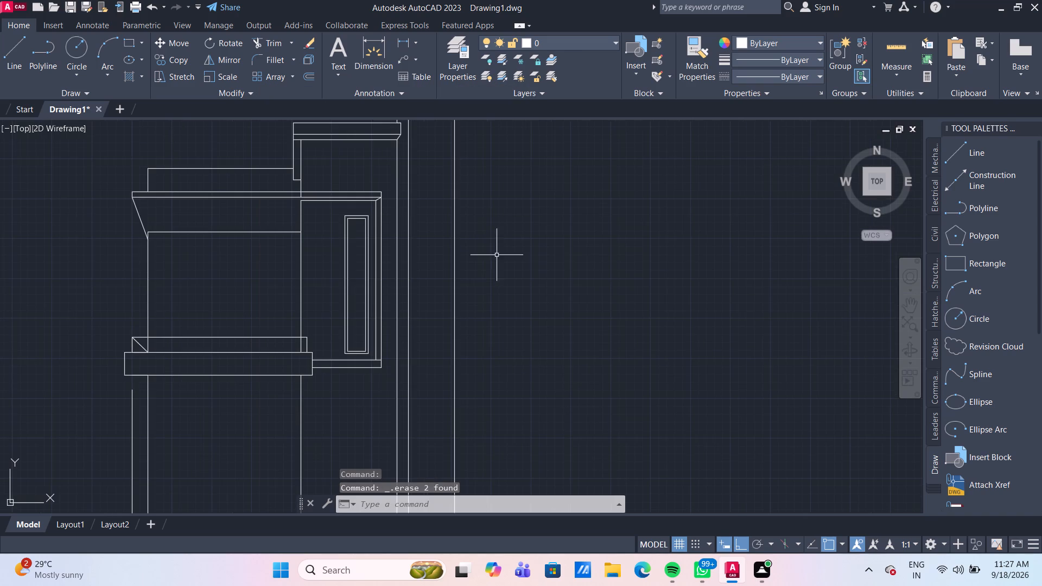
{"action": "middle_click_drag", "start_coordinate": [490, 270], "coordinate": [474, 234]}
{"action": "scroll", "coordinate": [474, 245], "scroll_direction": "down", "scroll_amount": 1}
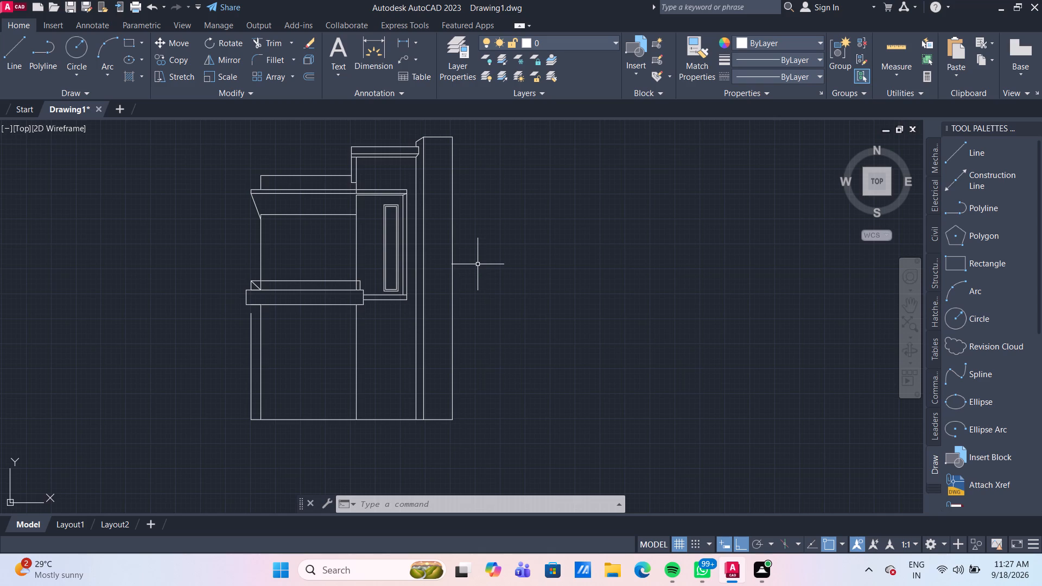
{"action": "scroll", "coordinate": [320, 282], "scroll_direction": "up", "scroll_amount": 1}
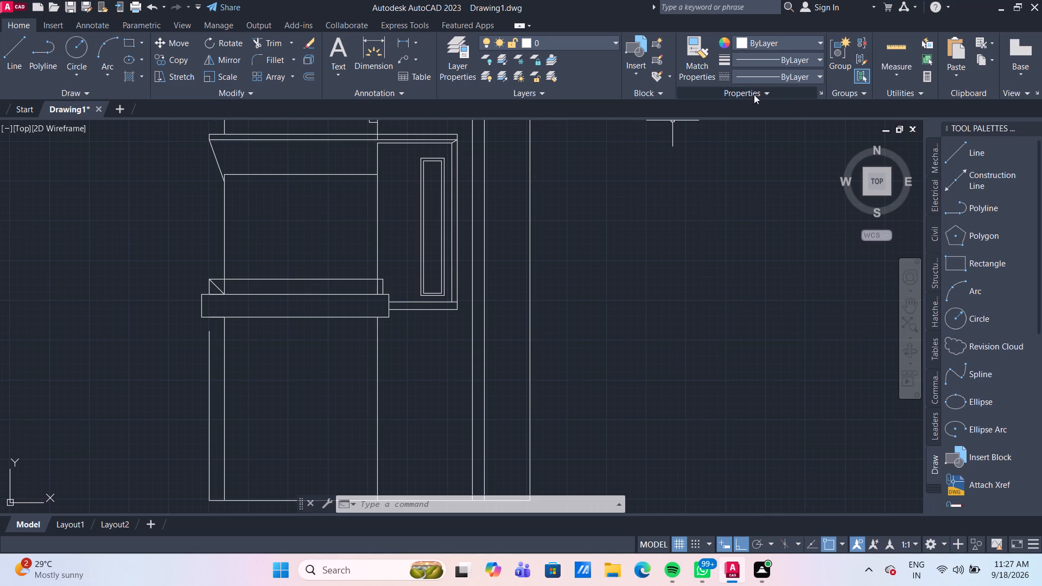
{"action": "left_click", "coordinate": [894, 47]}
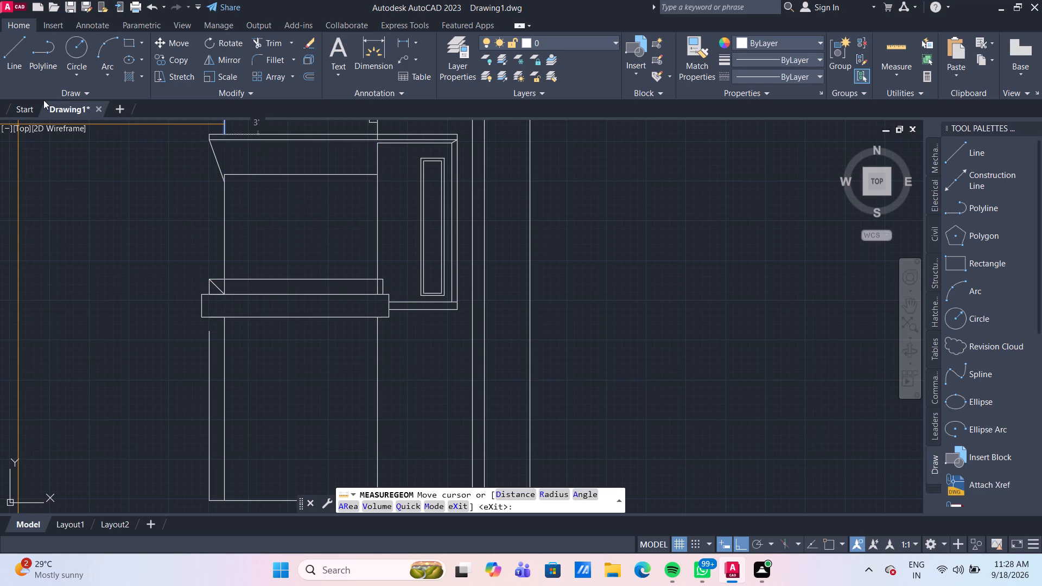
Draw a rectangle 16' wide and 12' high in the empty area to the right of the building elevation.
{"action": "left_click", "coordinate": [129, 43]}
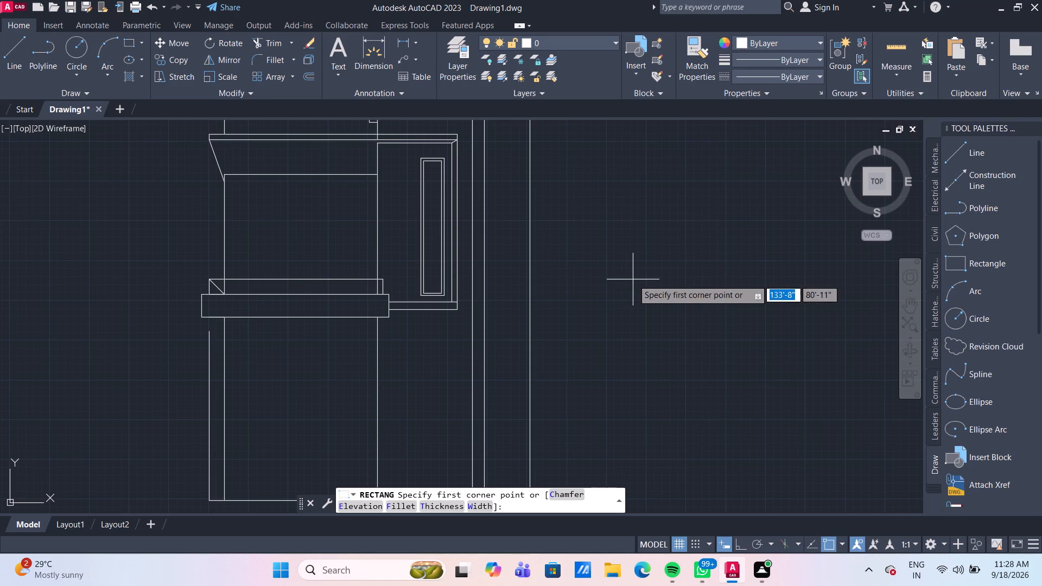
{"action": "middle_click_drag", "start_coordinate": [598, 273], "coordinate": [427, 239]}
{"action": "left_click_drag", "start_coordinate": [427, 179], "coordinate": [436, 195]}
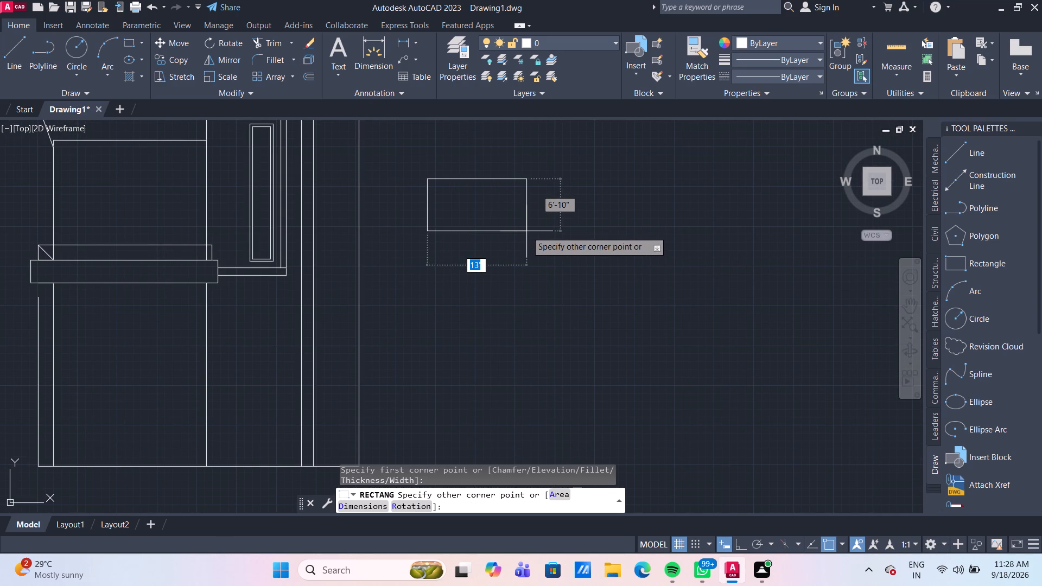
{"action": "type", "text": "16'"}
{"action": "key", "text": "Tab"}
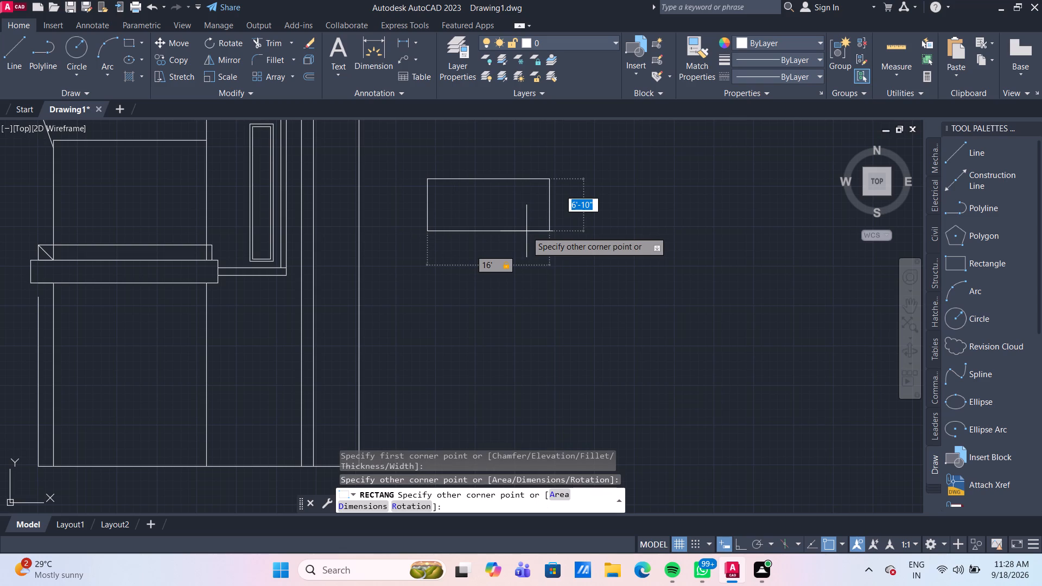
{"action": "type", "text": "12"}
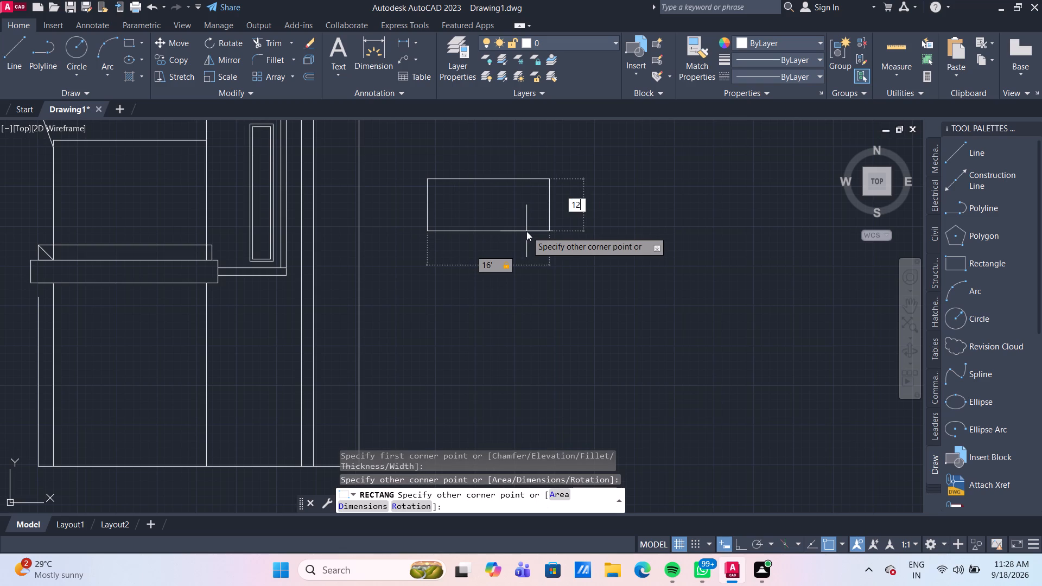
{"action": "key", "text": "apostrophe"}
{"action": "key", "text": "Return"}
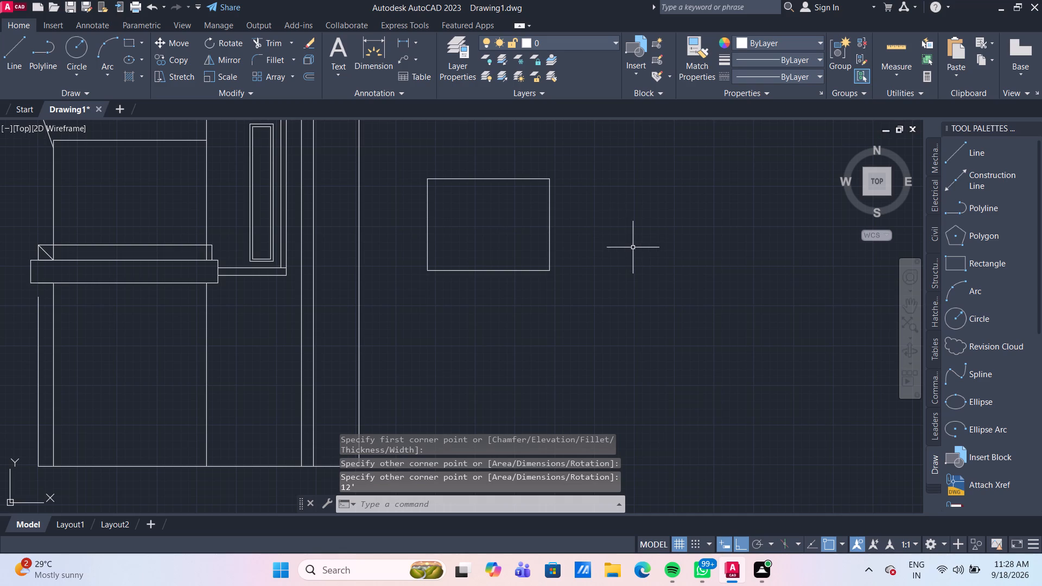
Offset the 16' by 12' rectangle 1' inward to form the inner frame line.
{"action": "key", "text": "o"}
{"action": "key", "text": "Return"}
{"action": "key", "text": "Return"}
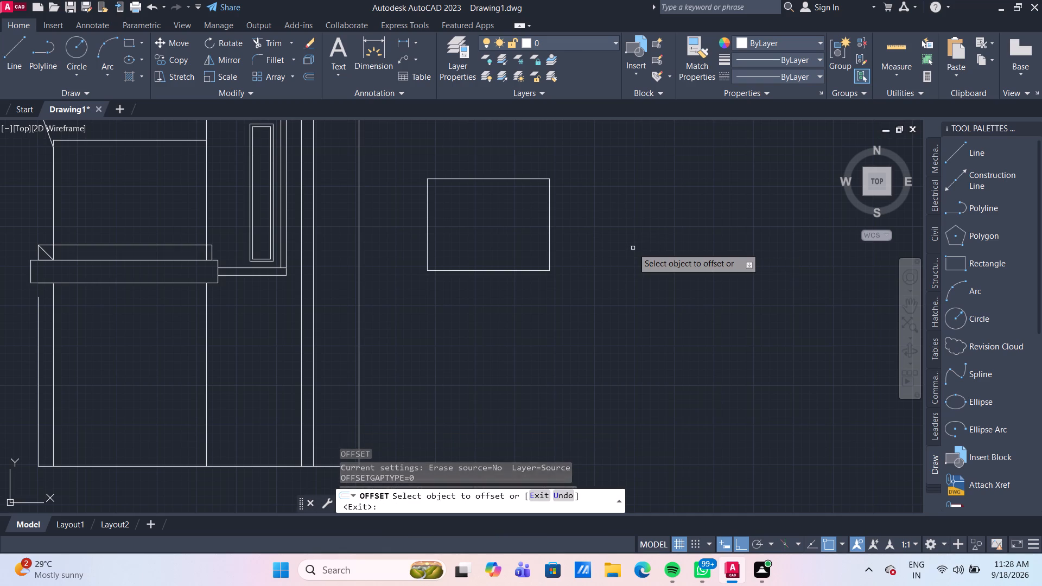
{"action": "left_click", "coordinate": [495, 180]}
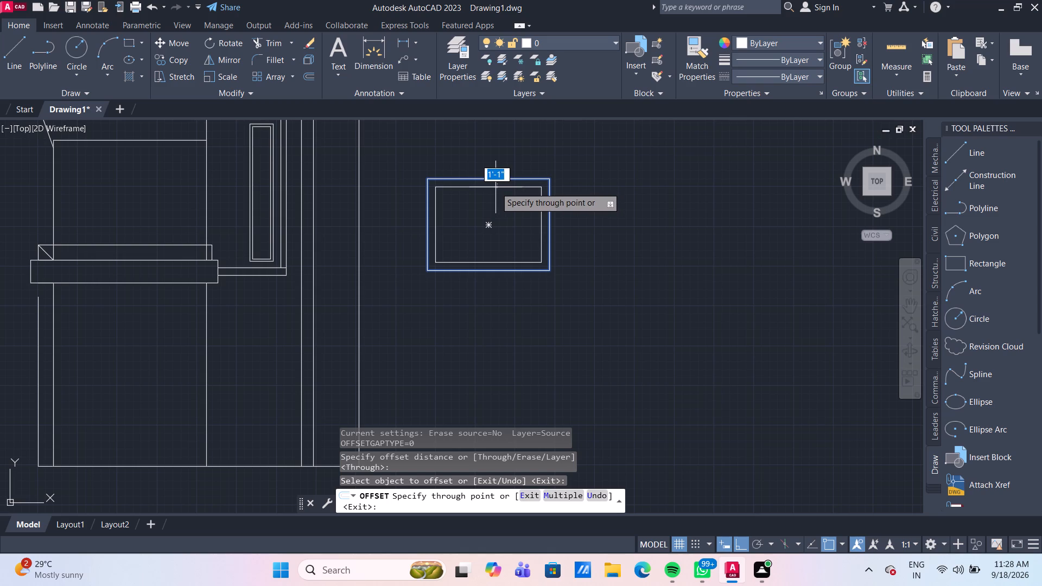
{"action": "type", "text": "1'"}
{"action": "key", "text": "Return"}
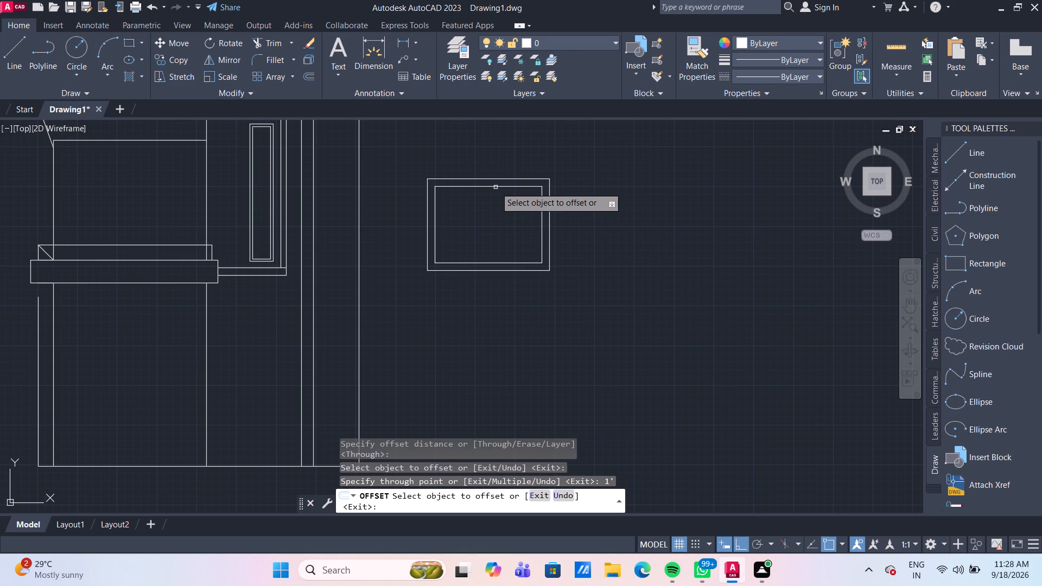
Draw a vertical centre line from the midpoint of the inner rectangle's top edge to its bottom edge.
{"action": "left_click", "coordinate": [12, 46]}
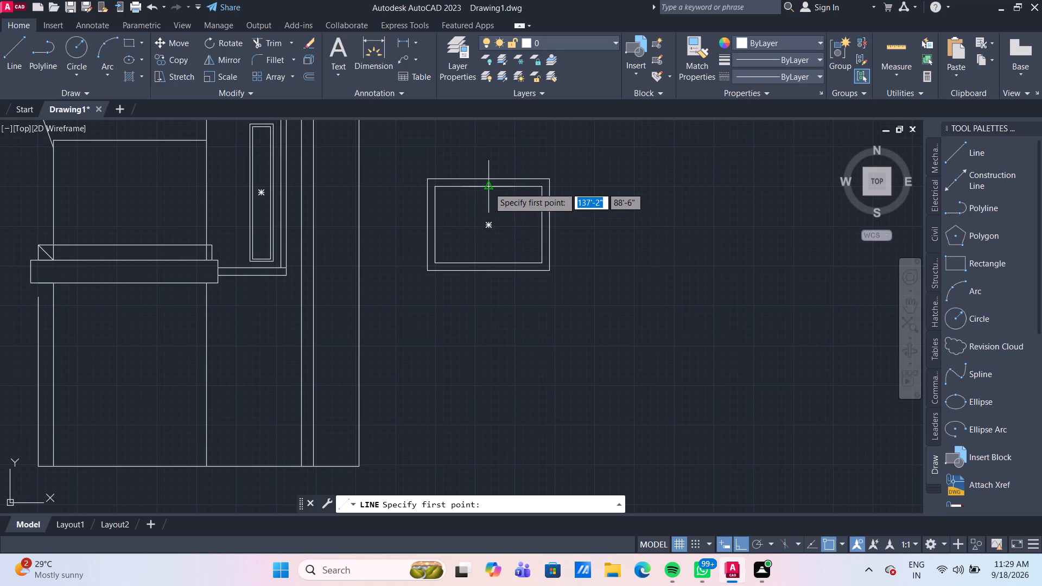
{"action": "left_click", "coordinate": [488, 187]}
{"action": "left_click", "coordinate": [490, 264]}
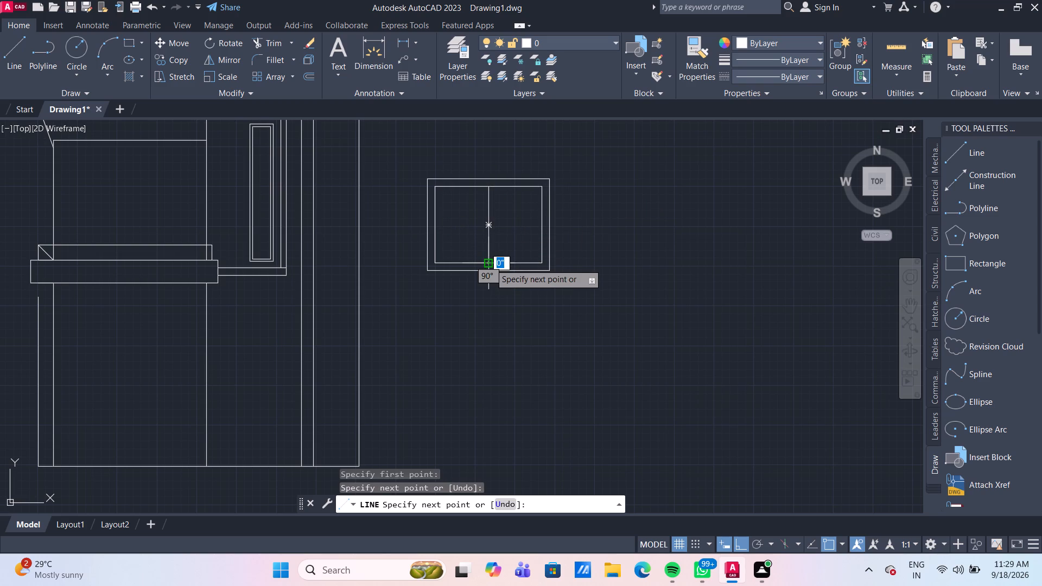
{"action": "key", "text": "Return"}
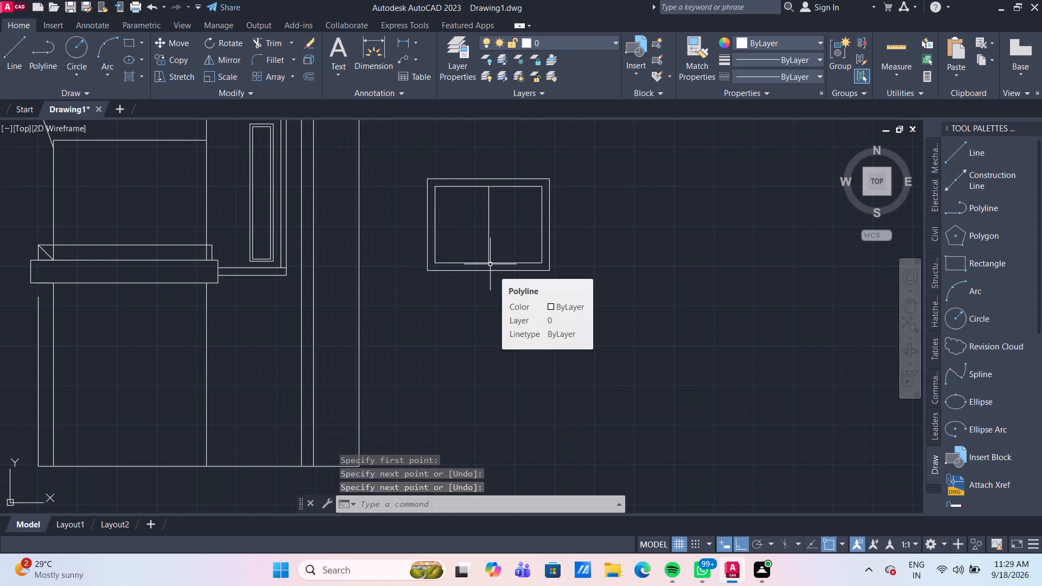
Offset the inner rectangle's vertical centre line 6" to the right.
{"action": "key", "text": "o"}
{"action": "key", "text": "Return"}
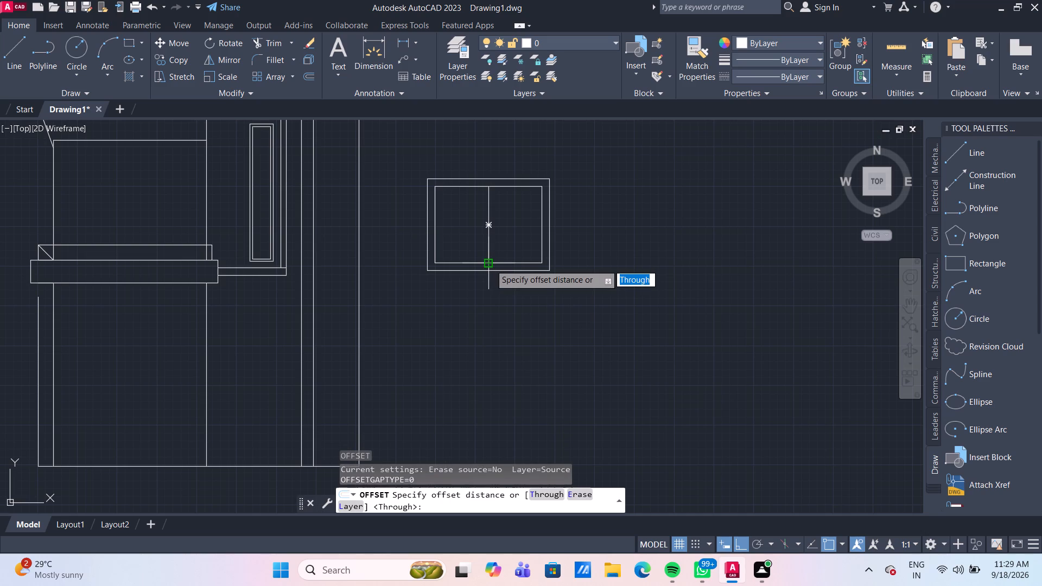
{"action": "key", "text": "Return"}
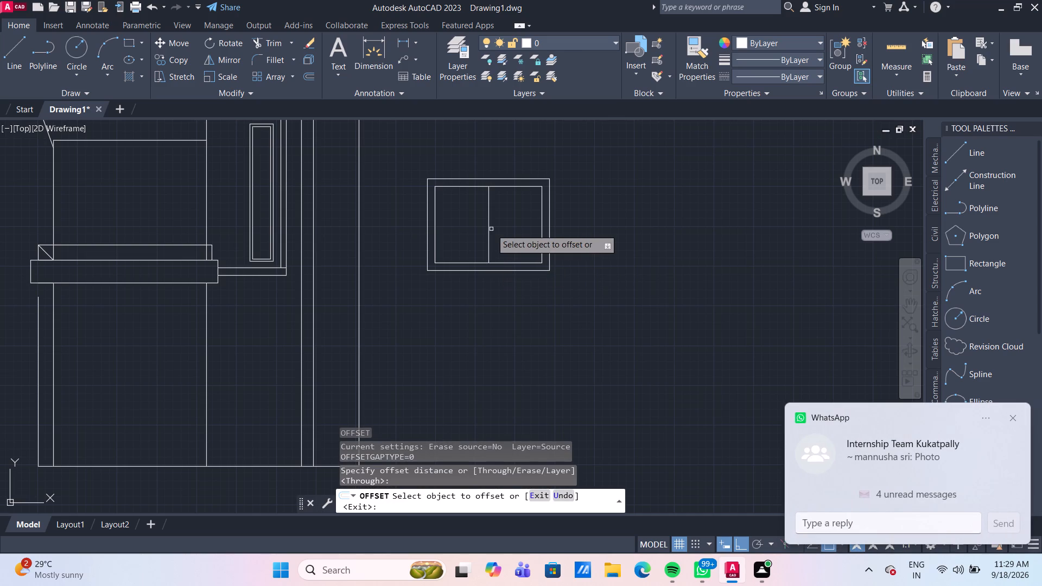
{"action": "scroll", "coordinate": [491, 231], "scroll_direction": "up", "scroll_amount": 1}
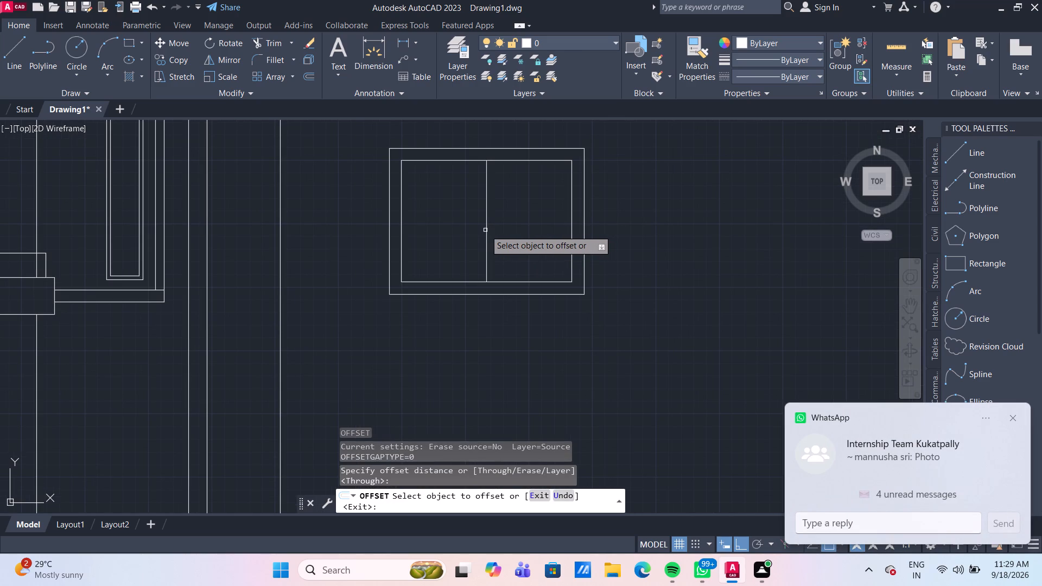
{"action": "left_click", "coordinate": [487, 231]}
{"action": "type", "text": "6\""}
{"action": "key", "text": "Return"}
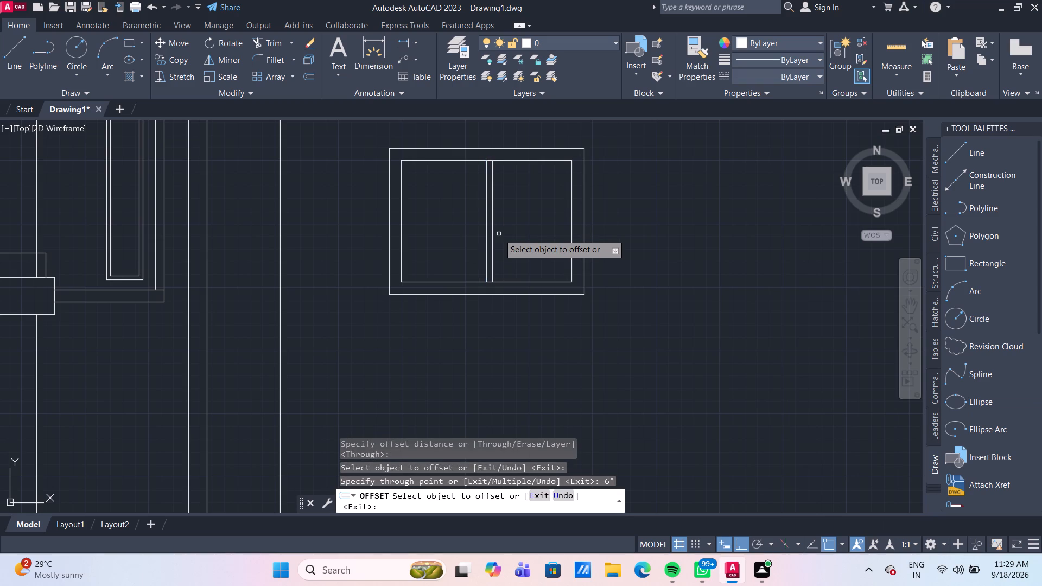
Offset the centre line 3" to the left, and the line to its right 3" back toward the centre line.
{"action": "left_click", "coordinate": [484, 234]}
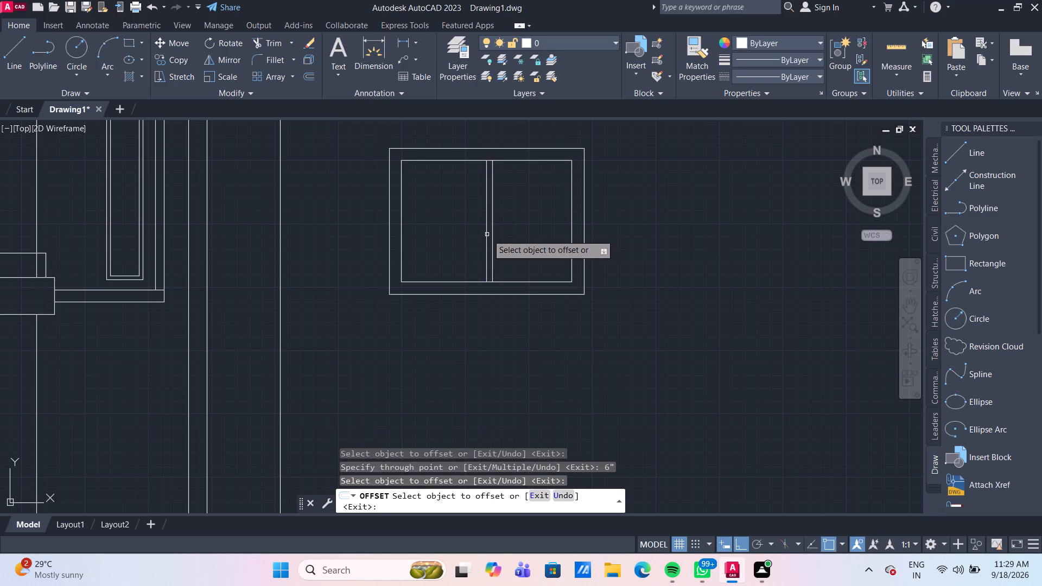
{"action": "left_click", "coordinate": [486, 234]}
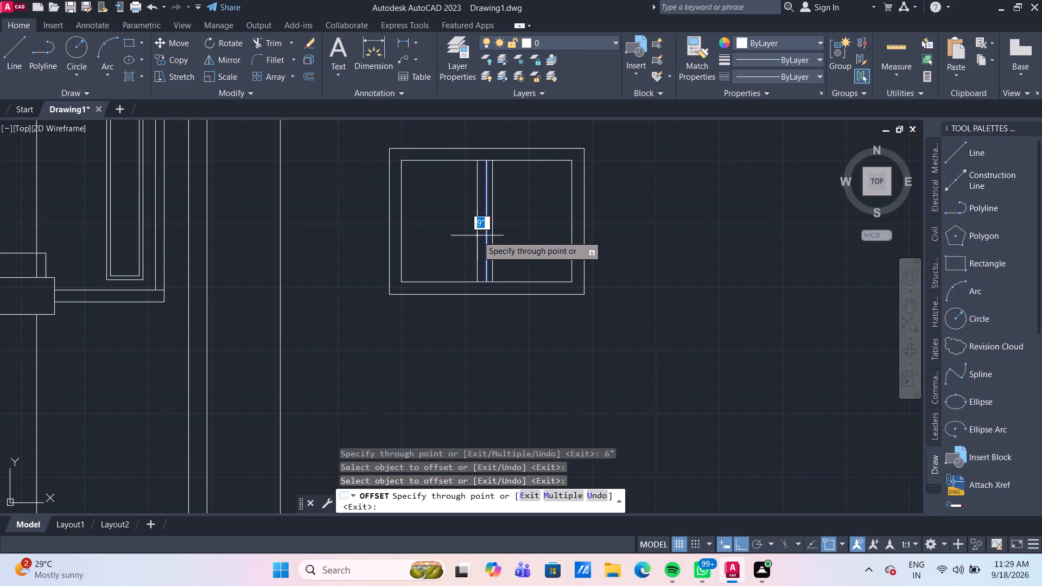
{"action": "key", "text": "6"}
{"action": "key", "text": "BackSpace"}
{"action": "type", "text": "3\""}
{"action": "key", "text": "Return"}
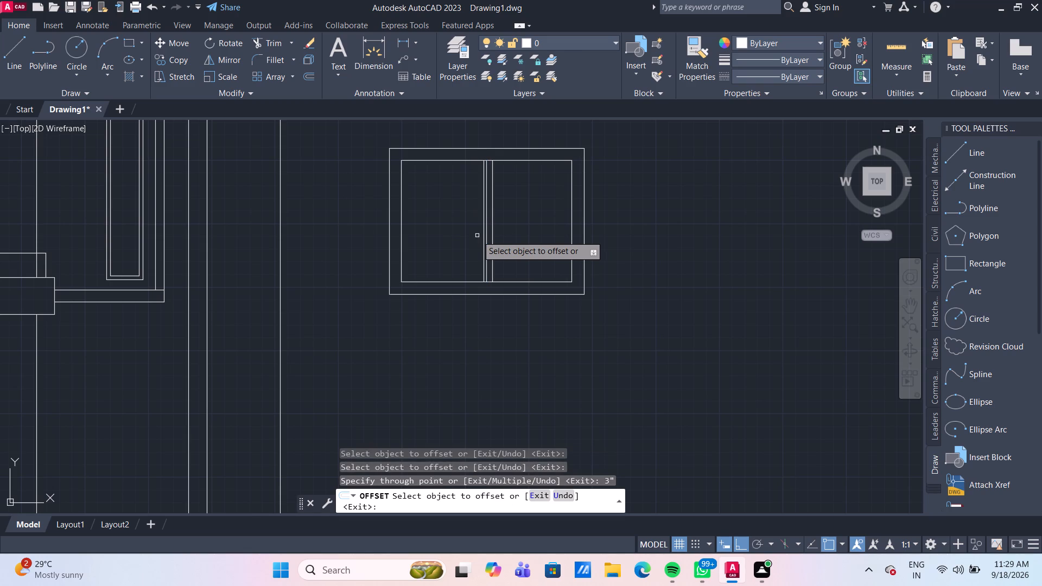
{"action": "scroll", "coordinate": [497, 233], "scroll_direction": "up", "scroll_amount": 2}
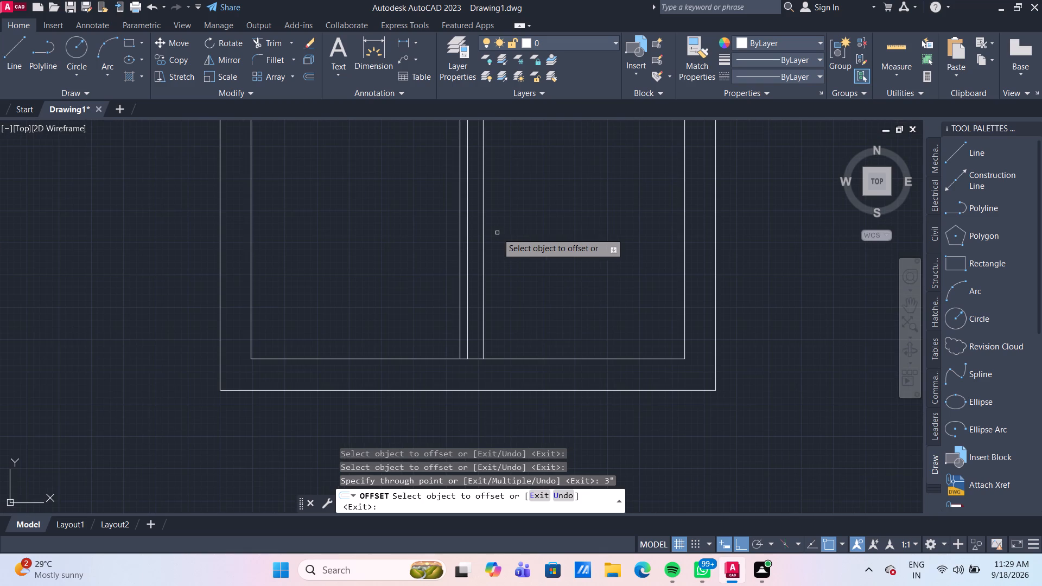
{"action": "left_click", "coordinate": [482, 233]}
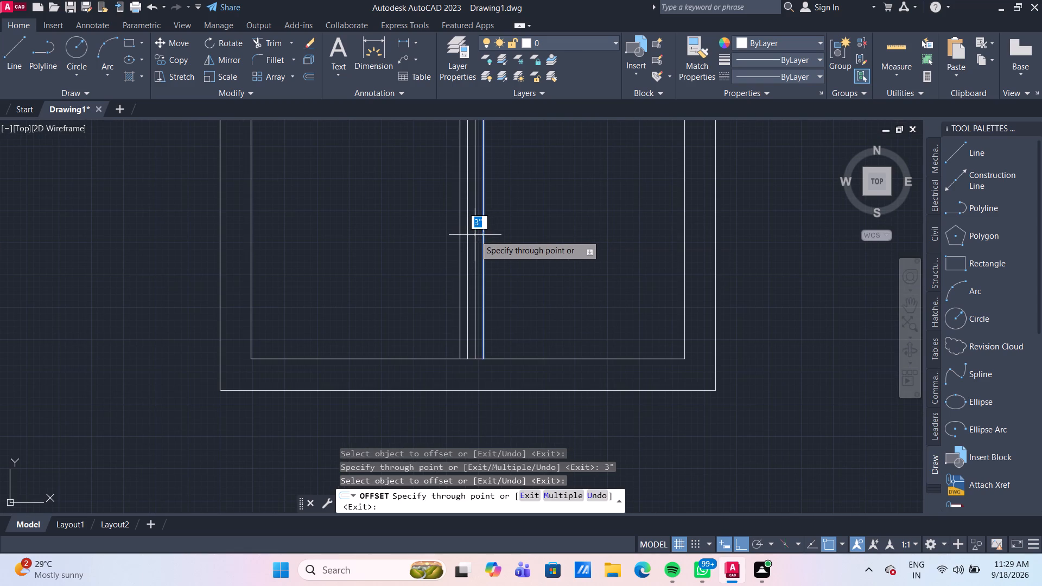
{"action": "type", "text": "3\""}
{"action": "key", "text": "Return"}
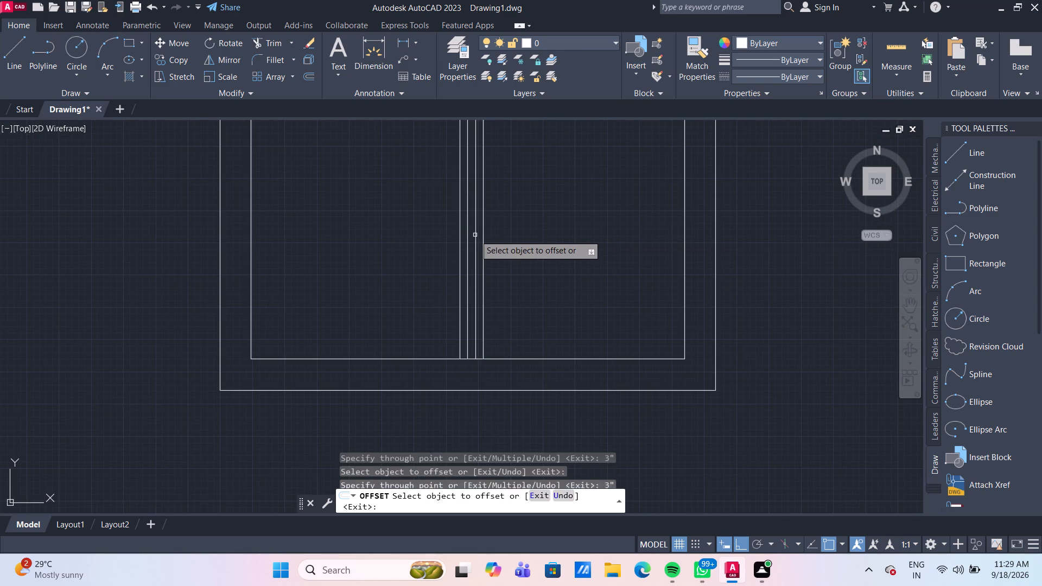
{"action": "key", "text": "Escape"}
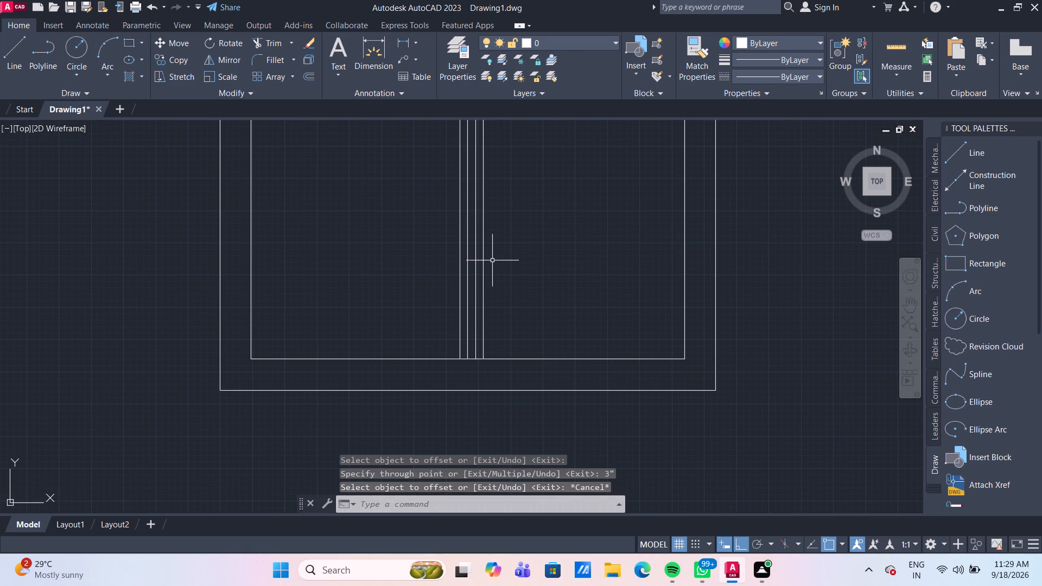
Delete the original centre line and the rightmost 6" offset line, keeping the two 3" offset lines as the mullion.
{"action": "left_click", "coordinate": [483, 261]}
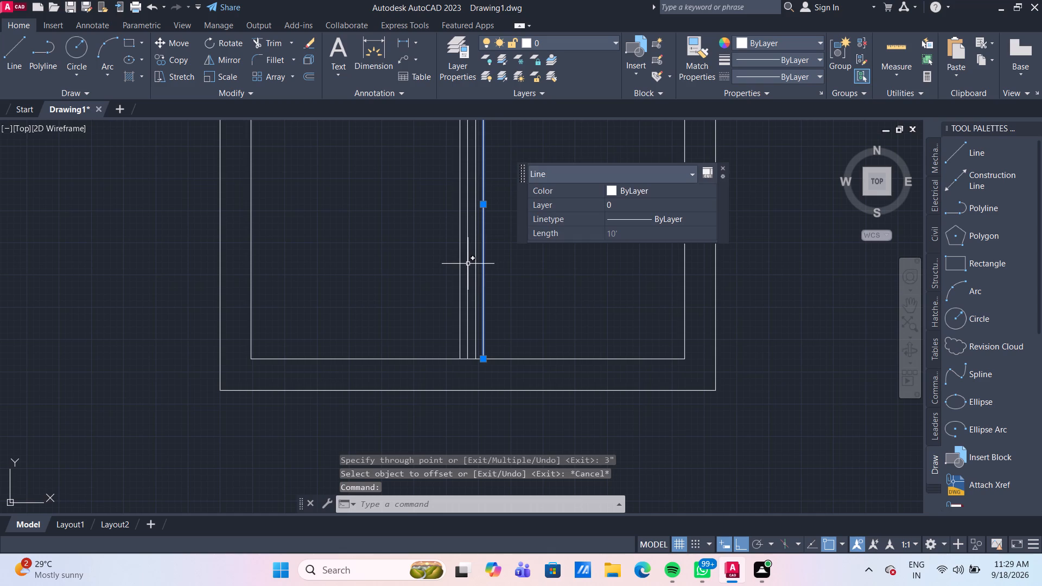
{"action": "left_click", "coordinate": [467, 264]}
{"action": "key", "text": "Delete"}
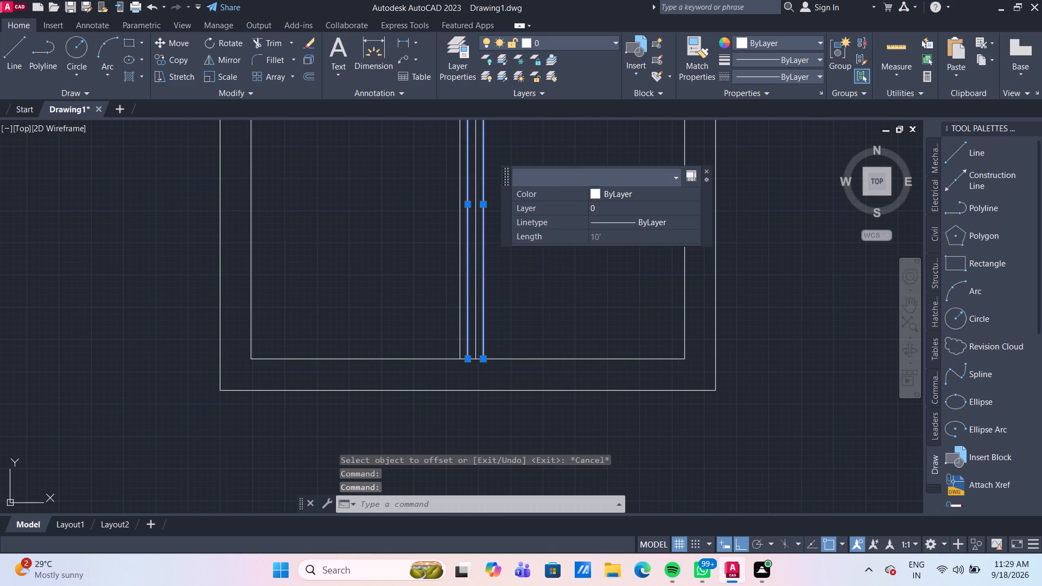
Quick-measure the width of the left pane between the inner frame and the mullion.
{"action": "left_click_drag", "start_coordinate": [891, 45], "coordinate": [884, 54]}
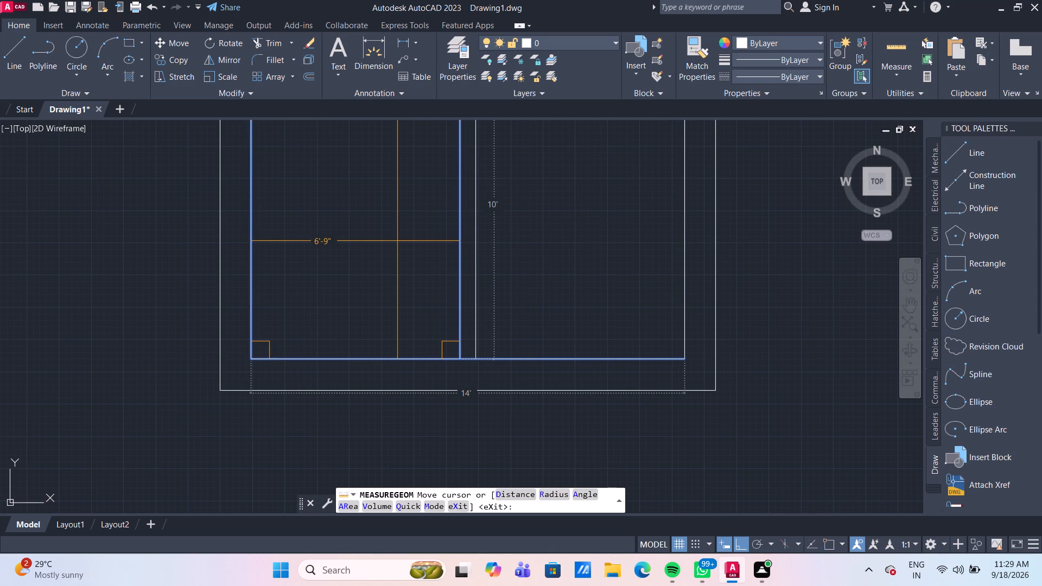
{"action": "key", "text": "Escape"}
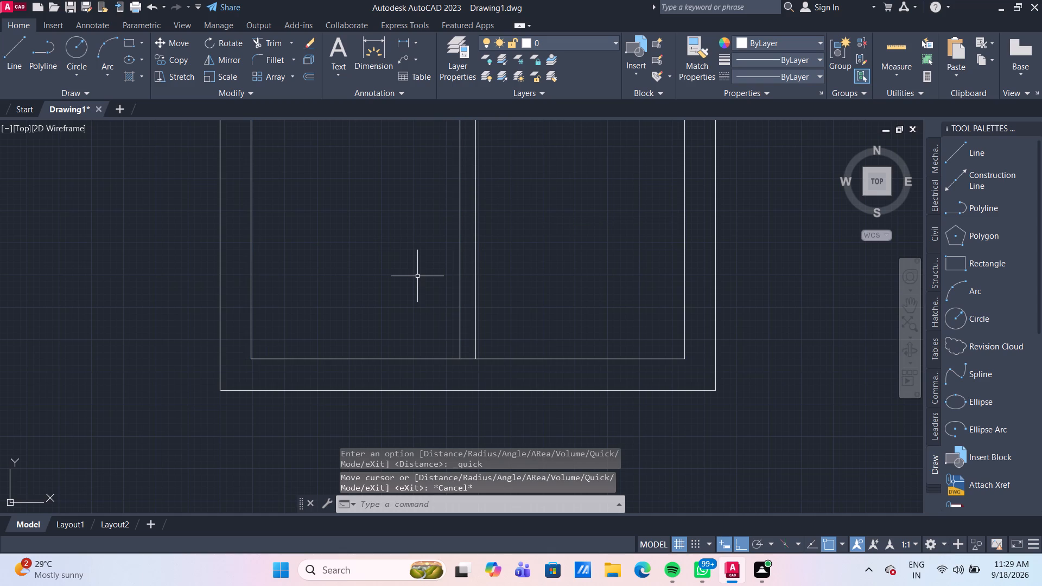
Trim the inner rectangle's bottom and top edges between the two mullion lines to leave two separate panes.
{"action": "middle_click_drag", "start_coordinate": [499, 302], "coordinate": [443, 296]}
{"action": "type", "text": "TR"}
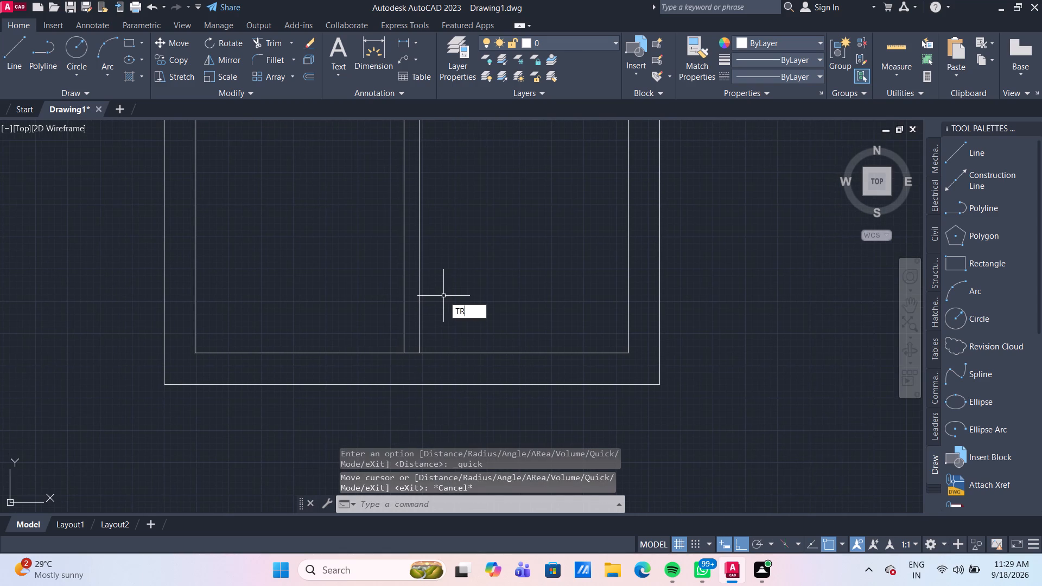
{"action": "key", "text": "Return"}
{"action": "left_click", "coordinate": [411, 354]}
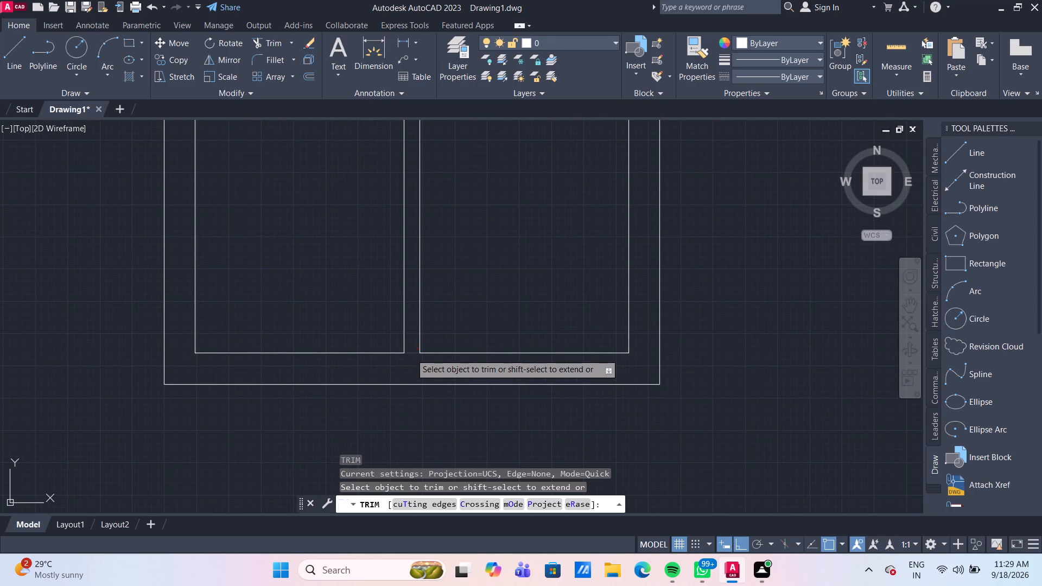
{"action": "scroll", "coordinate": [481, 244], "scroll_direction": "down", "scroll_amount": 3}
{"action": "middle_click_drag", "start_coordinate": [476, 236], "coordinate": [471, 277]}
{"action": "scroll", "coordinate": [468, 236], "scroll_direction": "up", "scroll_amount": 3}
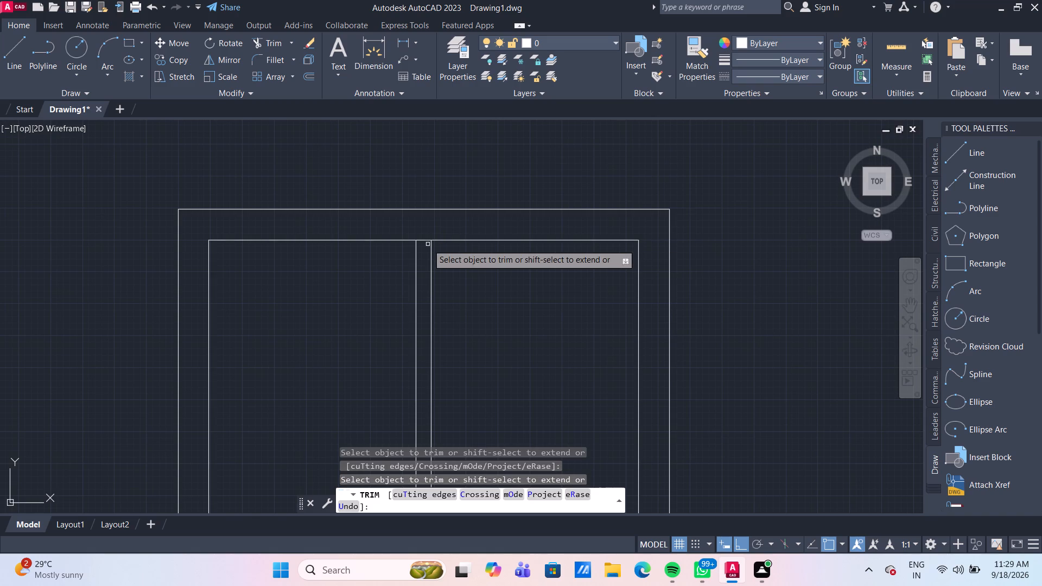
{"action": "left_click", "coordinate": [425, 240]}
{"action": "scroll", "coordinate": [468, 295], "scroll_direction": "down", "scroll_amount": 3}
{"action": "middle_click_drag", "start_coordinate": [593, 309], "coordinate": [543, 238]}
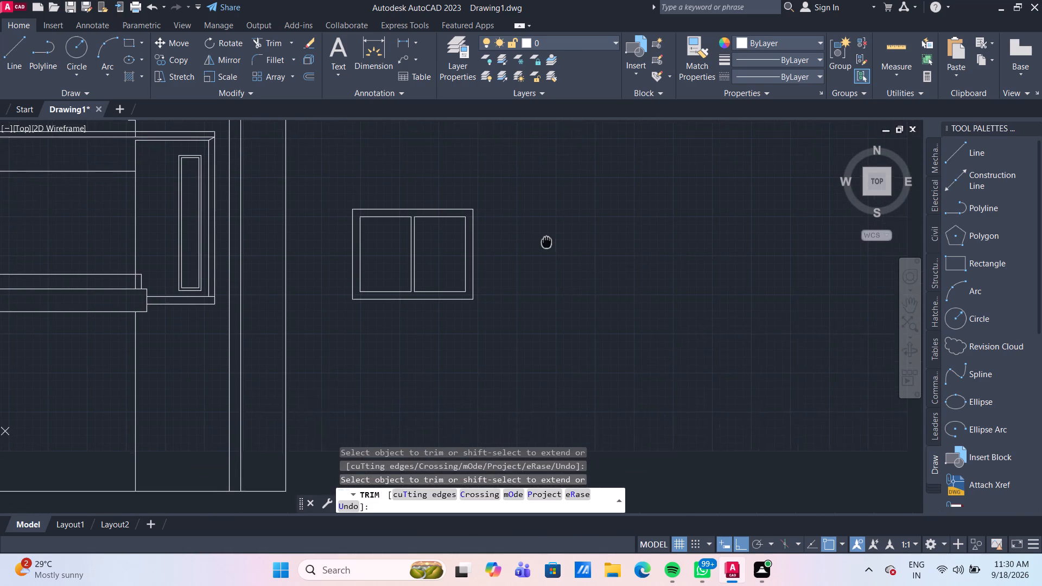
{"action": "middle_click_drag", "start_coordinate": [543, 238], "coordinate": [543, 237]}
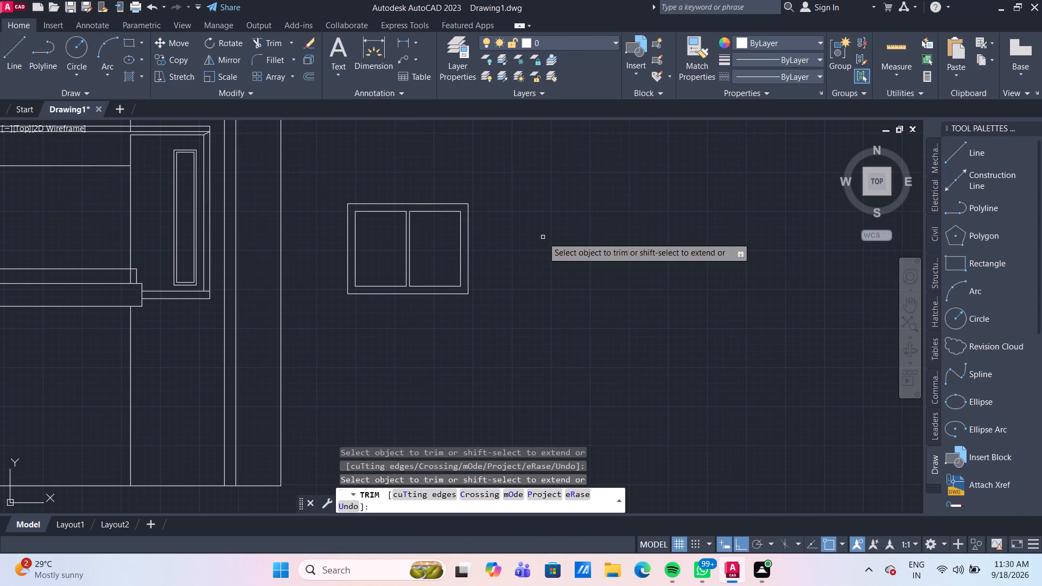
{"action": "key", "text": "Escape"}
{"action": "scroll", "coordinate": [521, 239], "scroll_direction": "up", "scroll_amount": 1}
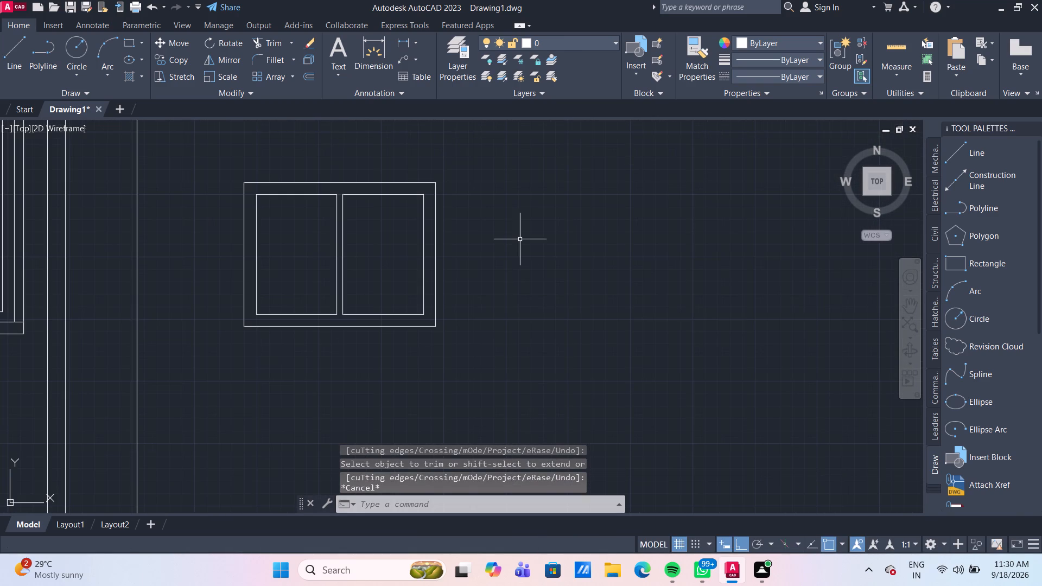
Offset the window's outer frame rectangle 2" inward.
{"action": "key", "text": "o"}
{"action": "key", "text": "Return"}
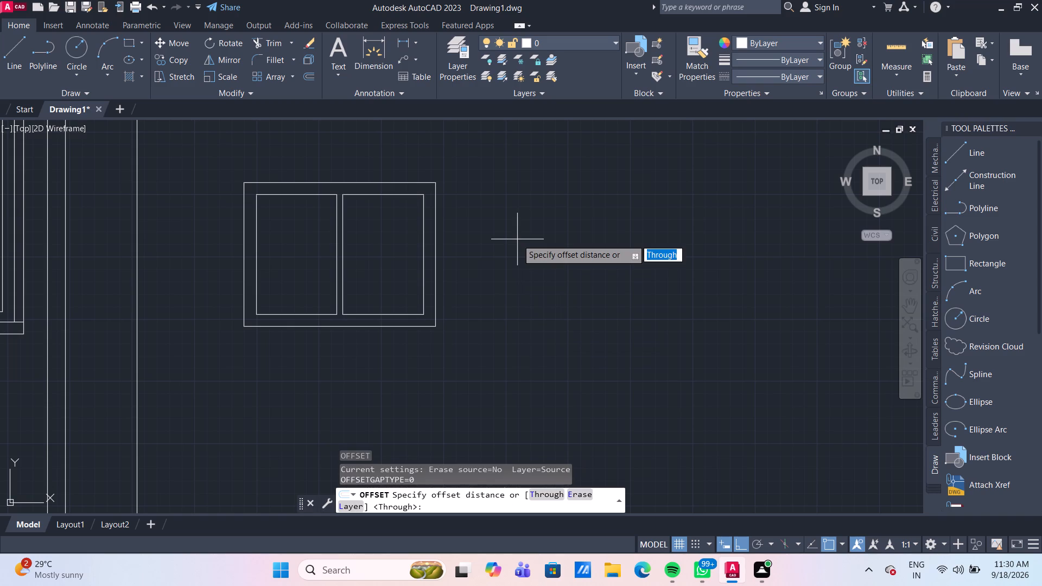
{"action": "key", "text": "Return"}
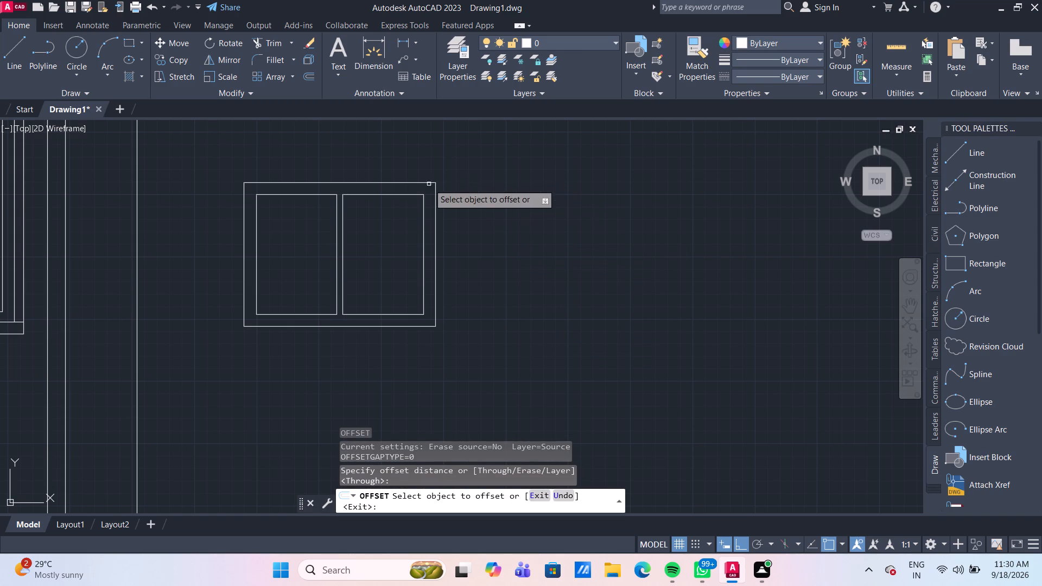
{"action": "left_click", "coordinate": [408, 182]}
{"action": "scroll", "coordinate": [408, 192], "scroll_direction": "up", "scroll_amount": 1}
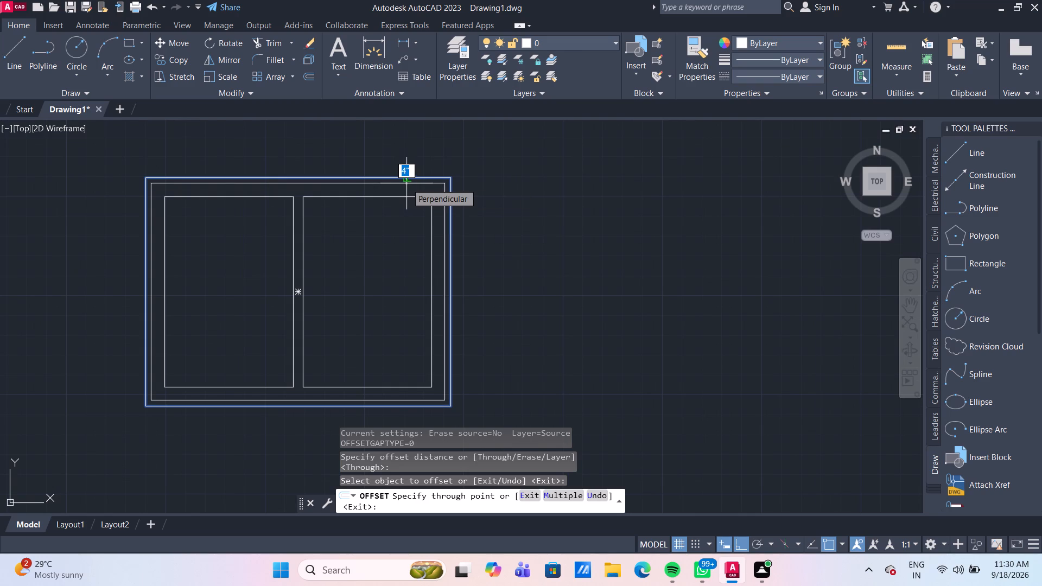
{"action": "type", "text": "2\""}
{"action": "key", "text": "Return"}
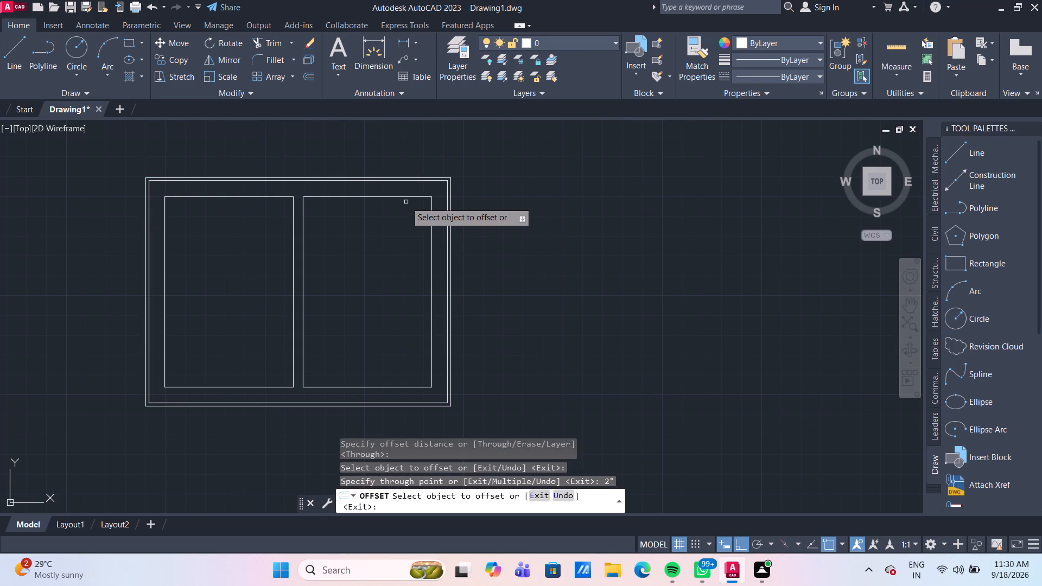
Offset the outer three-sided outlines of the right and left panes 2" inward.
{"action": "left_click", "coordinate": [404, 199]}
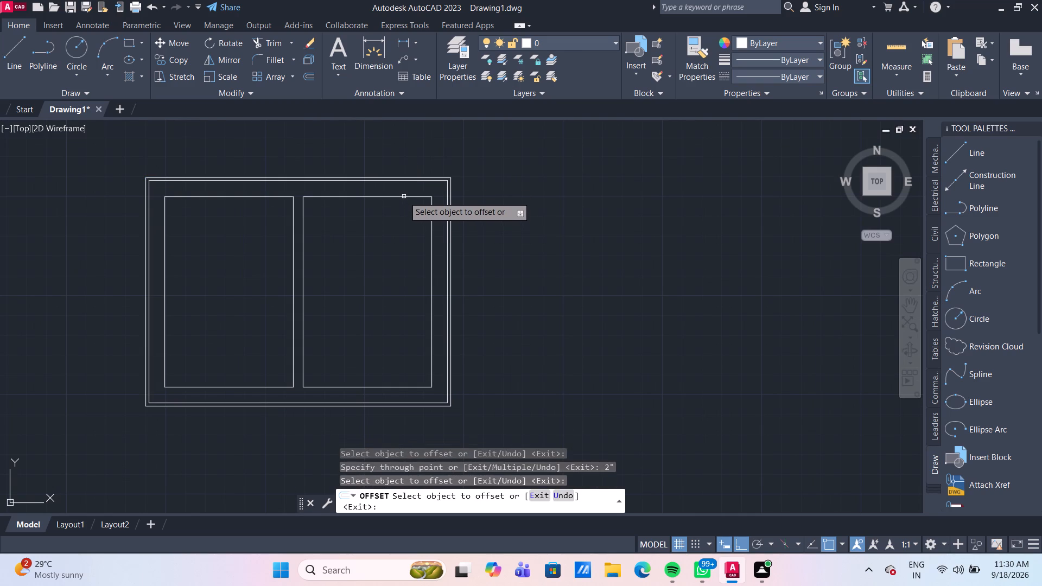
{"action": "left_click", "coordinate": [404, 196]}
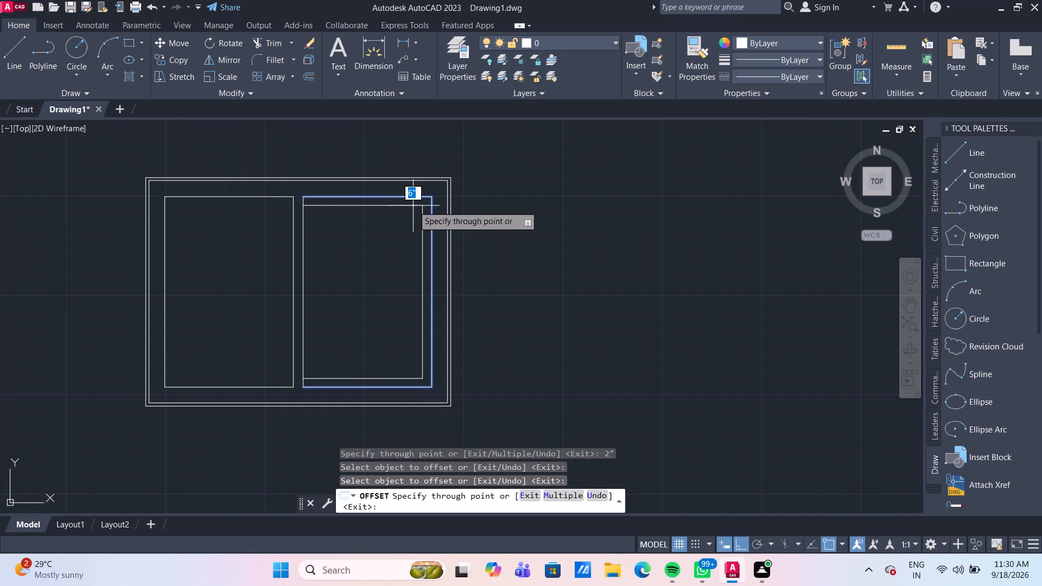
{"action": "type", "text": "2\""}
{"action": "key", "text": "Return"}
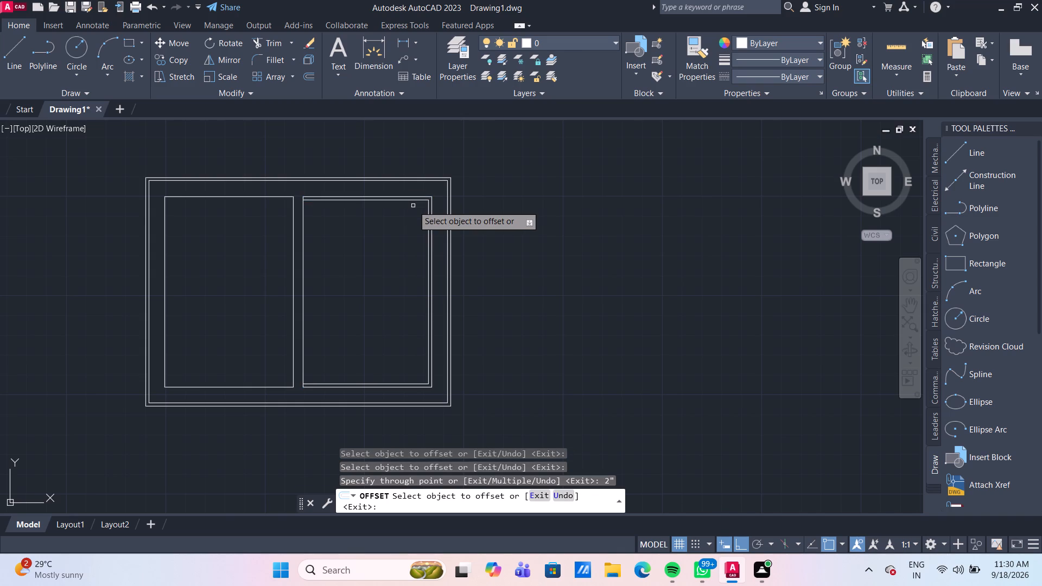
{"action": "left_click", "coordinate": [164, 262]}
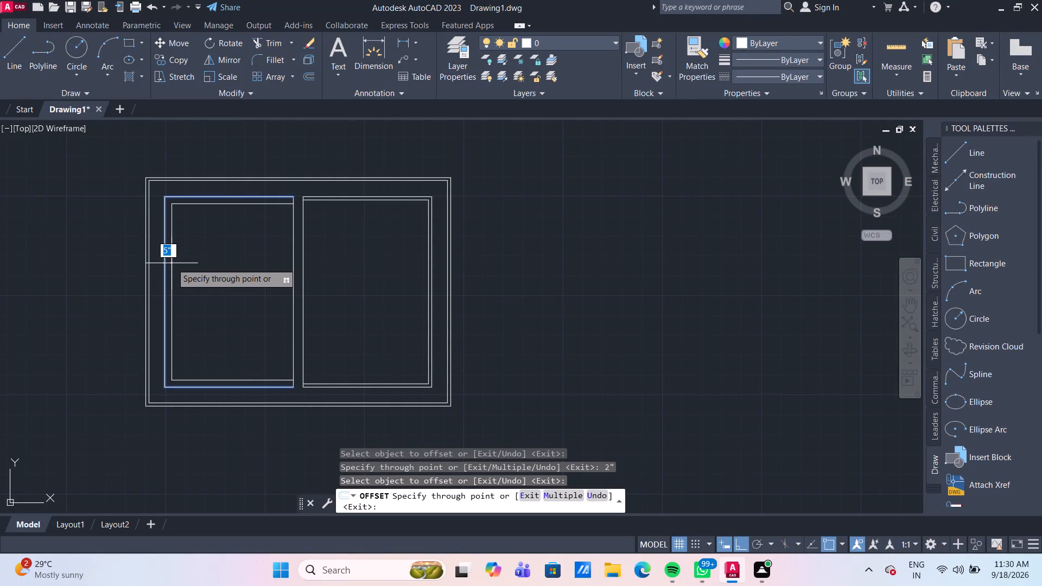
{"action": "type", "text": "2\""}
{"action": "key", "text": "Return"}
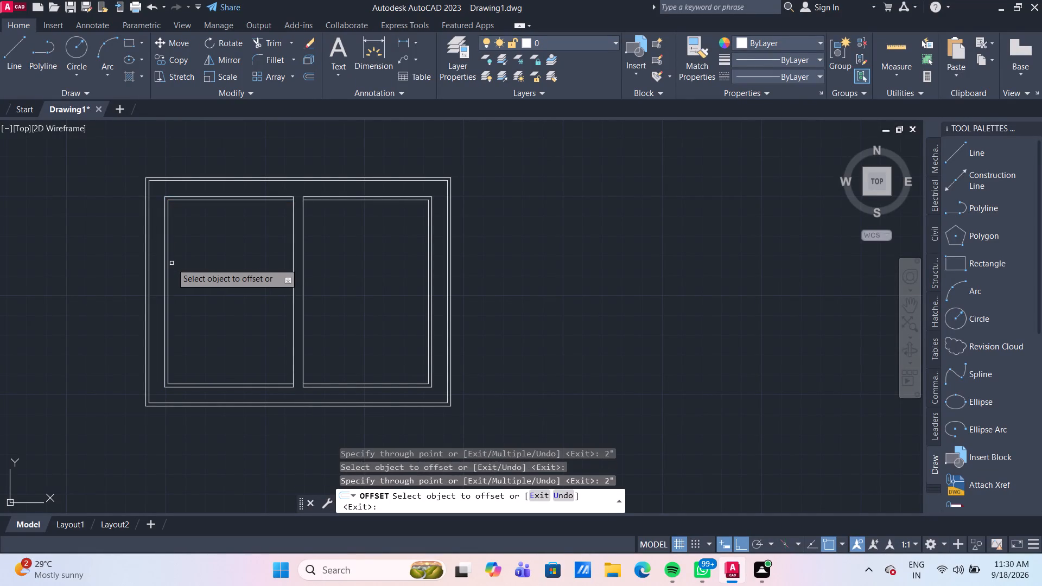
Offset the left mullion line 2" into the left pane and the right mullion line 2" into the right pane.
{"action": "left_click", "coordinate": [293, 275]}
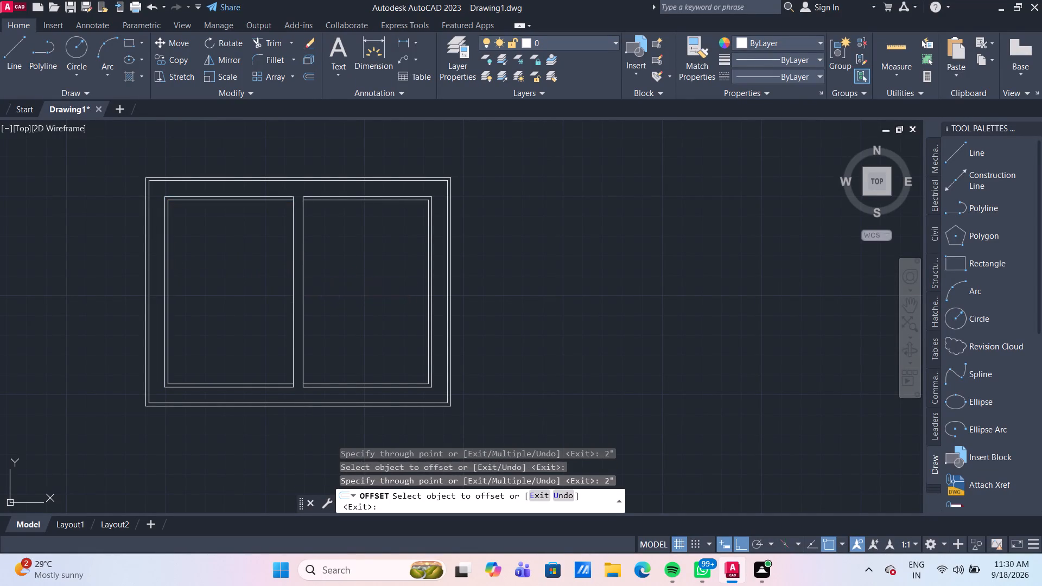
{"action": "type", "text": "2\""}
{"action": "key", "text": "Return"}
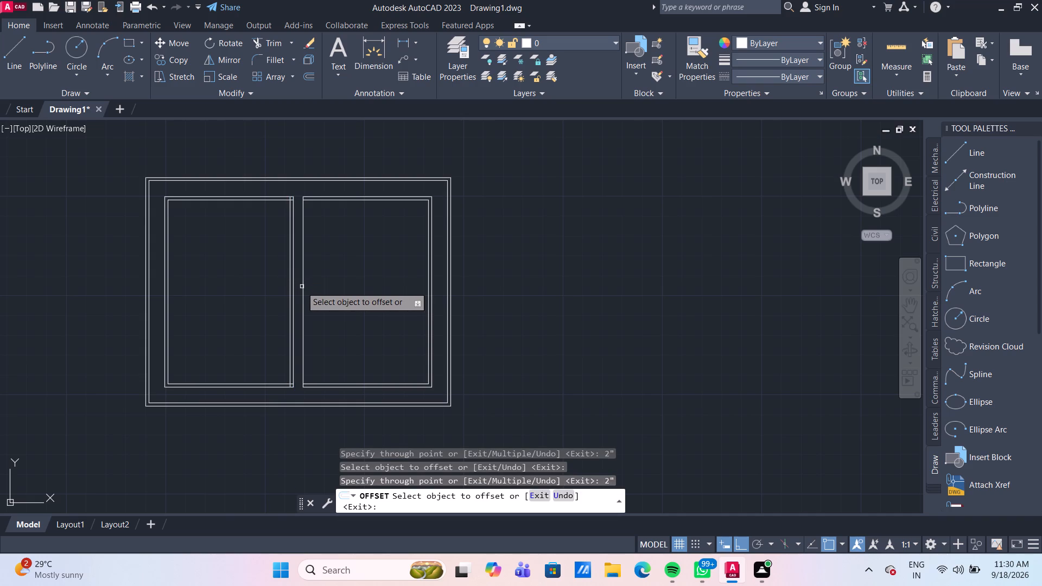
{"action": "left_click", "coordinate": [303, 286]}
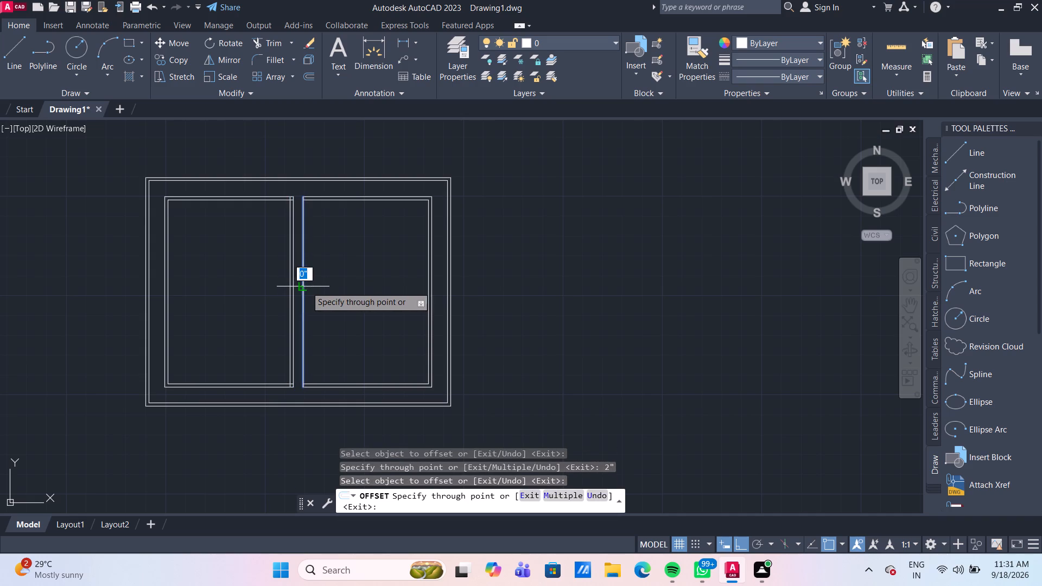
{"action": "key", "text": "2"}
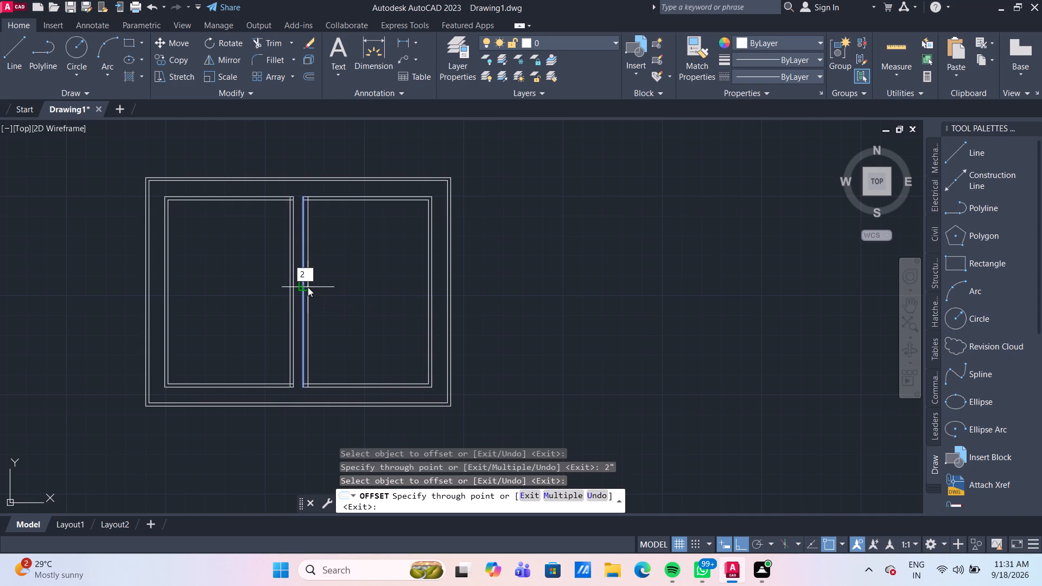
{"action": "key", "text": "shift+quotedbl"}
{"action": "key", "text": "Return"}
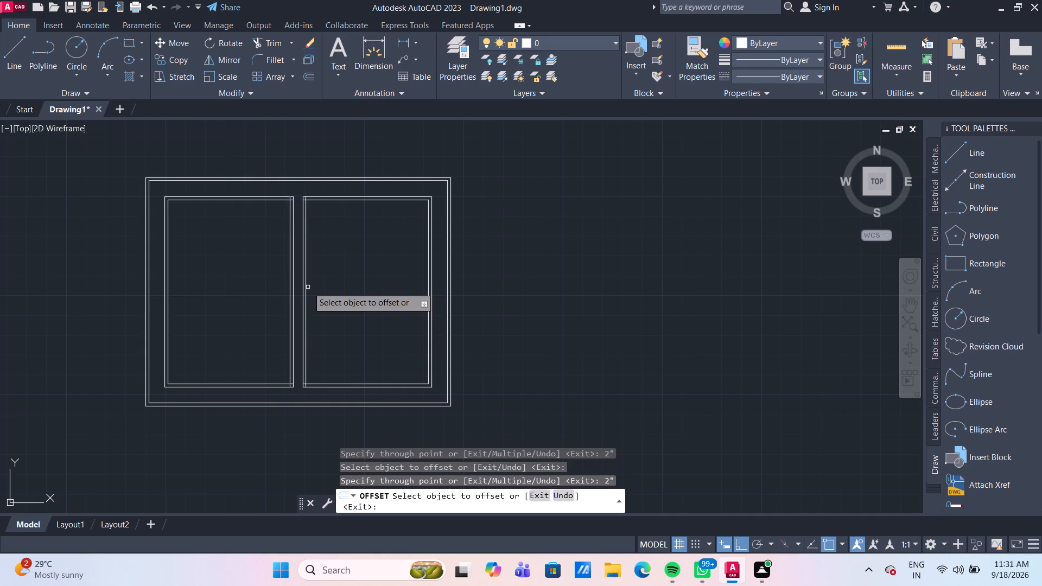
{"action": "key", "text": "Escape"}
Trim the overlapping offset line ends at the bottom corners of both panes beside the mullion.
{"action": "type", "text": "TR"}
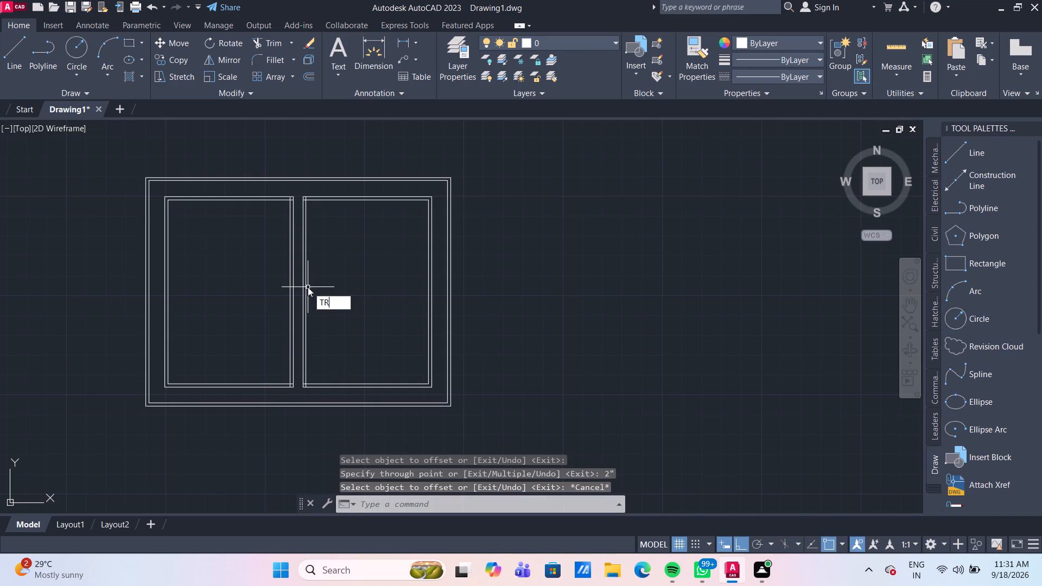
{"action": "key", "text": "Return"}
{"action": "scroll", "coordinate": [294, 388], "scroll_direction": "up", "scroll_amount": 4}
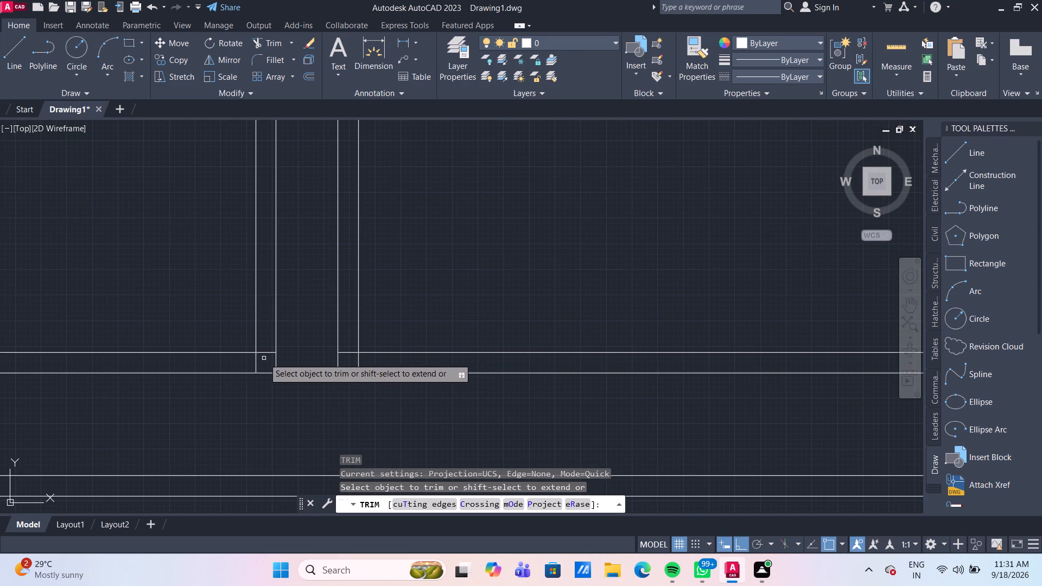
{"action": "left_click", "coordinate": [256, 361]}
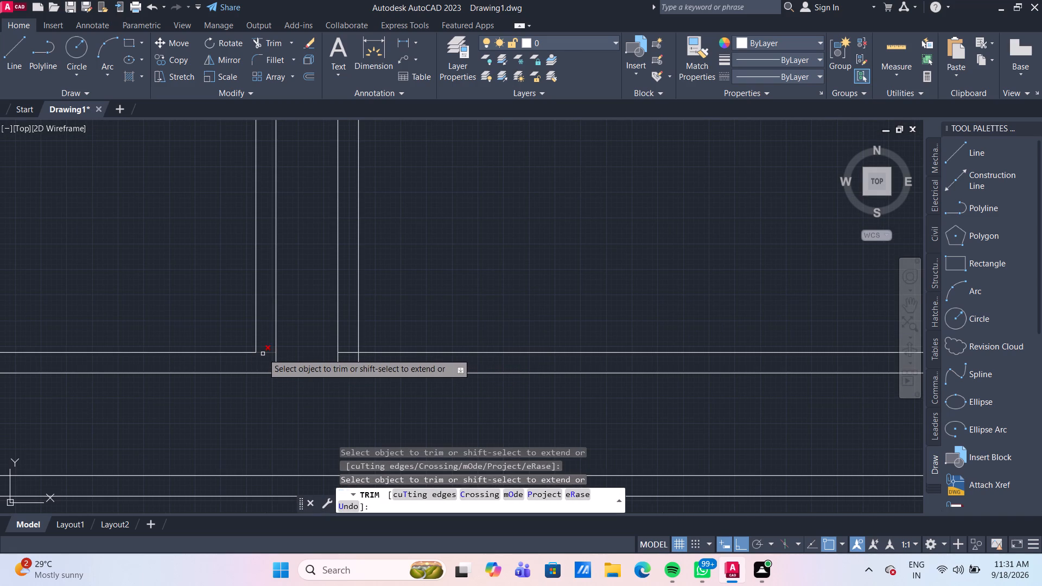
{"action": "left_click", "coordinate": [263, 353]}
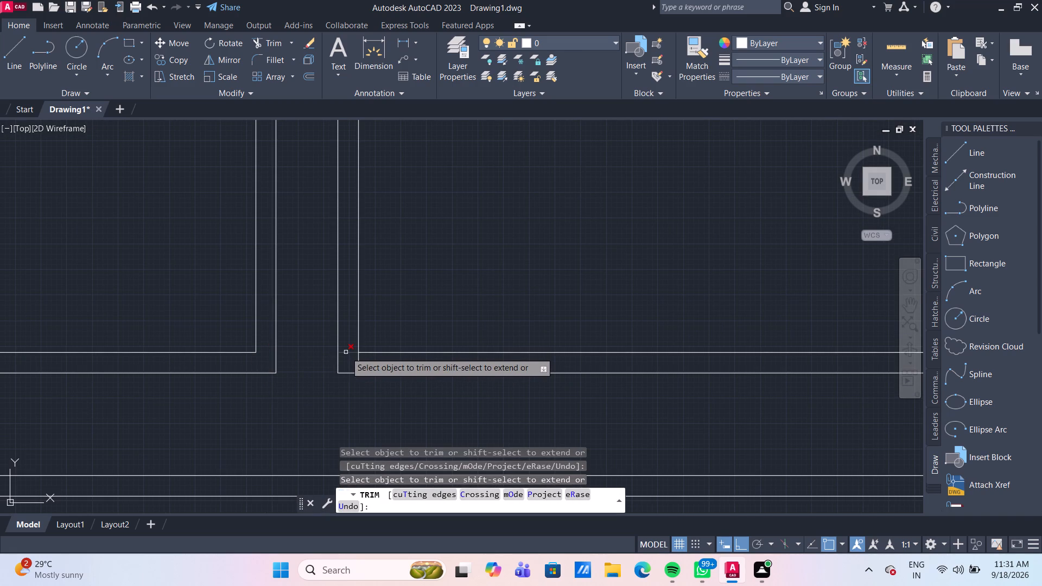
{"action": "left_click", "coordinate": [346, 352]}
{"action": "left_click", "coordinate": [359, 365]}
Trim the overlapping offset line ends at the top corners of both panes beside the mullion.
{"action": "scroll", "coordinate": [396, 276], "scroll_direction": "down", "scroll_amount": 3}
{"action": "middle_click_drag", "start_coordinate": [409, 231], "coordinate": [393, 311]}
{"action": "scroll", "coordinate": [393, 311], "scroll_direction": "down", "scroll_amount": 2}
{"action": "scroll", "coordinate": [401, 231], "scroll_direction": "up", "scroll_amount": 3}
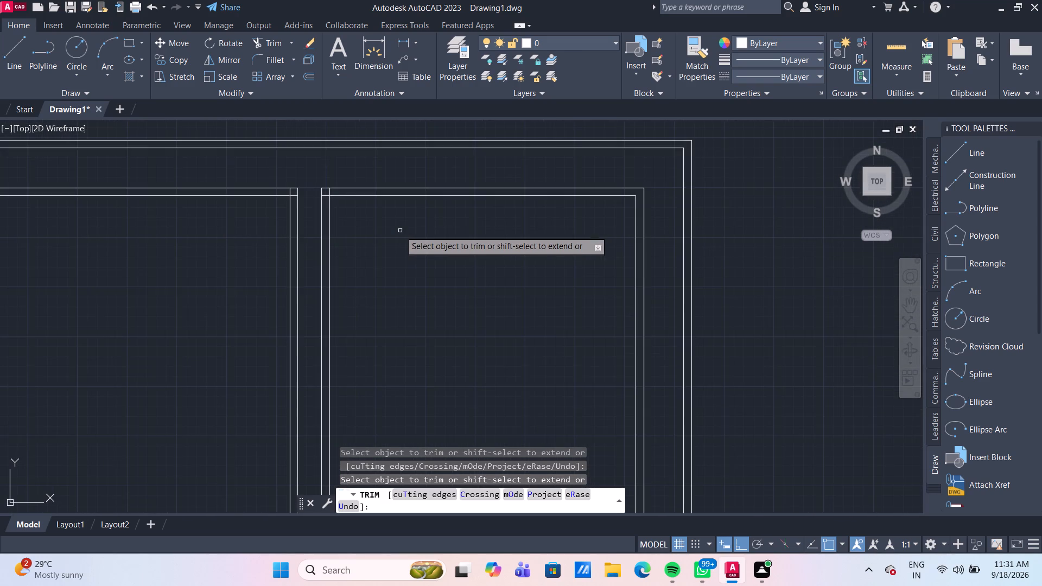
{"action": "scroll", "coordinate": [322, 208], "scroll_direction": "up", "scroll_amount": 2}
{"action": "middle_click_drag", "start_coordinate": [290, 199], "coordinate": [301, 275]}
{"action": "scroll", "coordinate": [296, 262], "scroll_direction": "up", "scroll_amount": 1}
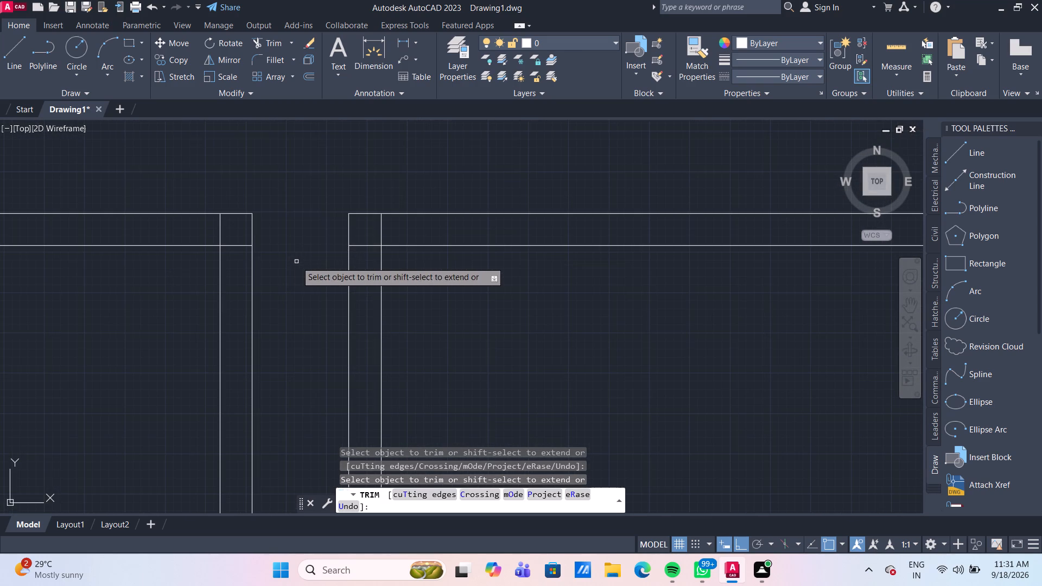
{"action": "left_click", "coordinate": [221, 230]}
{"action": "left_click", "coordinate": [244, 246]}
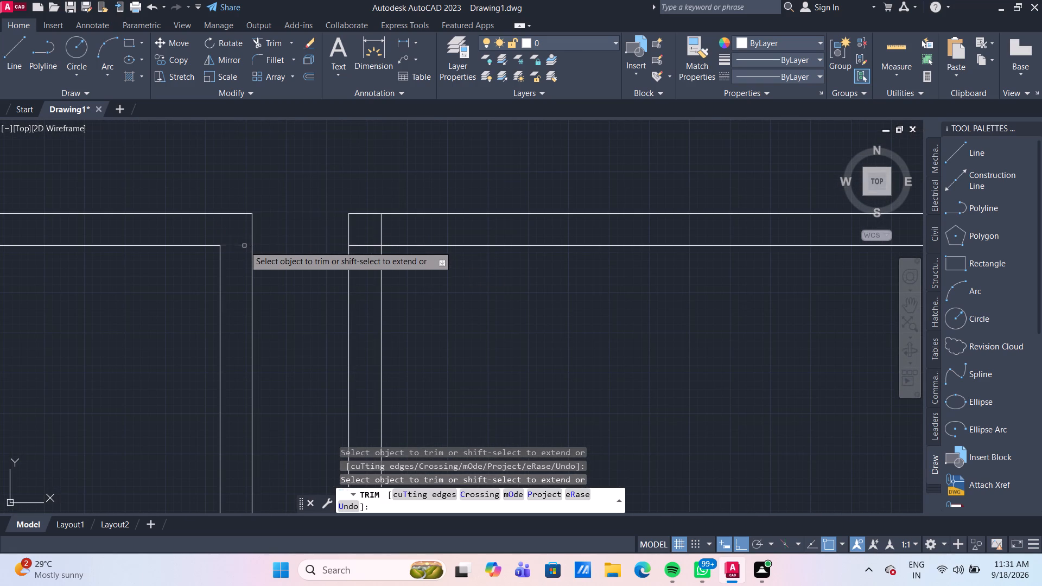
{"action": "left_click", "coordinate": [363, 247]}
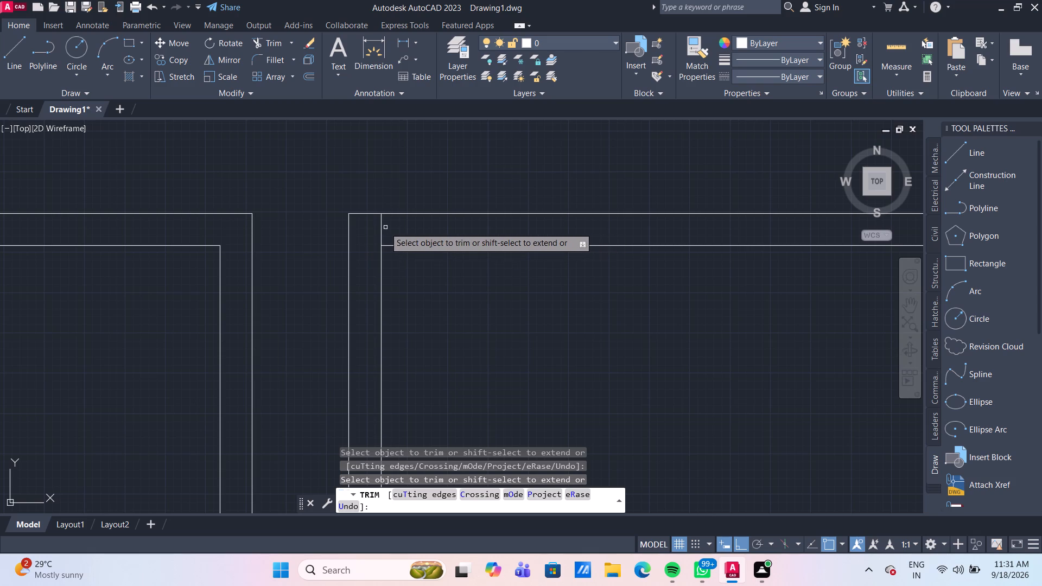
{"action": "left_click", "coordinate": [383, 228]}
{"action": "scroll", "coordinate": [391, 240], "scroll_direction": "down", "scroll_amount": 4}
{"action": "scroll", "coordinate": [439, 285], "scroll_direction": "down", "scroll_amount": 3}
{"action": "middle_click_drag", "start_coordinate": [444, 292], "coordinate": [408, 231]}
{"action": "key", "text": "Escape"}
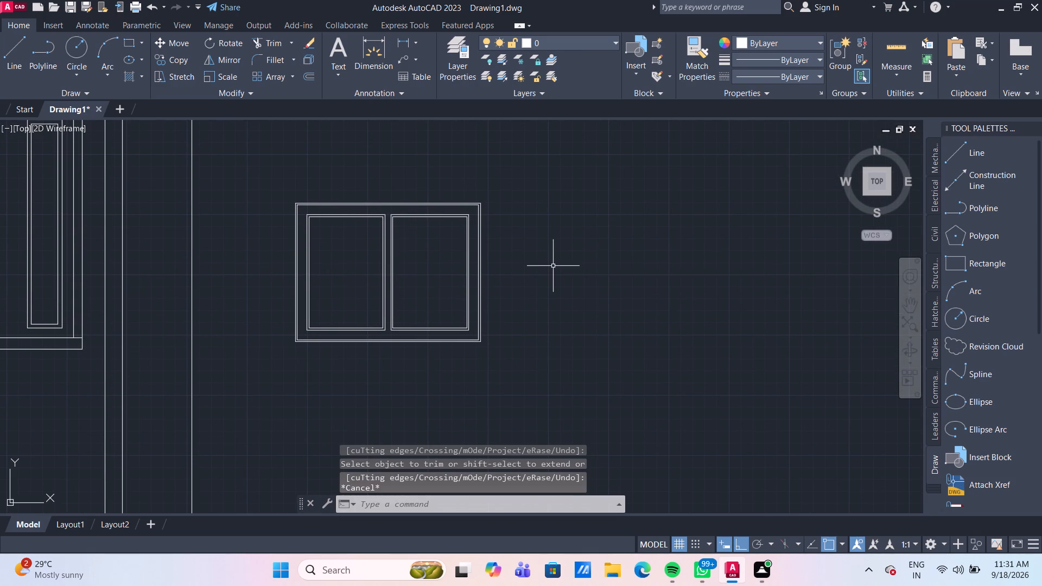
Quick-measure the width and height of the wall opening above the balcony ledge in the elevation.
{"action": "scroll", "coordinate": [555, 271], "scroll_direction": "down", "scroll_amount": 2}
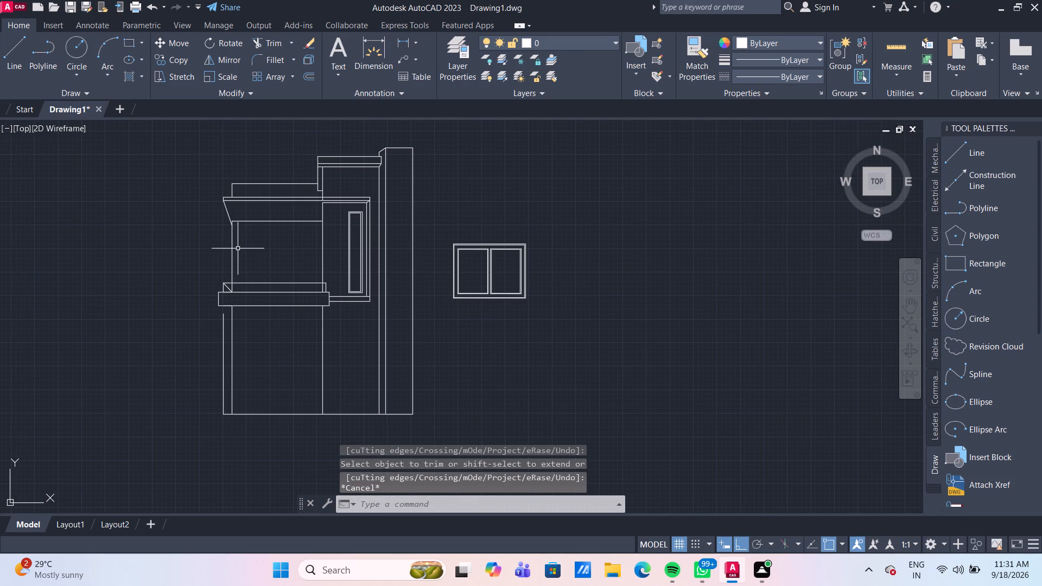
{"action": "scroll", "coordinate": [238, 249], "scroll_direction": "up", "scroll_amount": 1}
{"action": "middle_click_drag", "start_coordinate": [237, 250], "coordinate": [214, 219]}
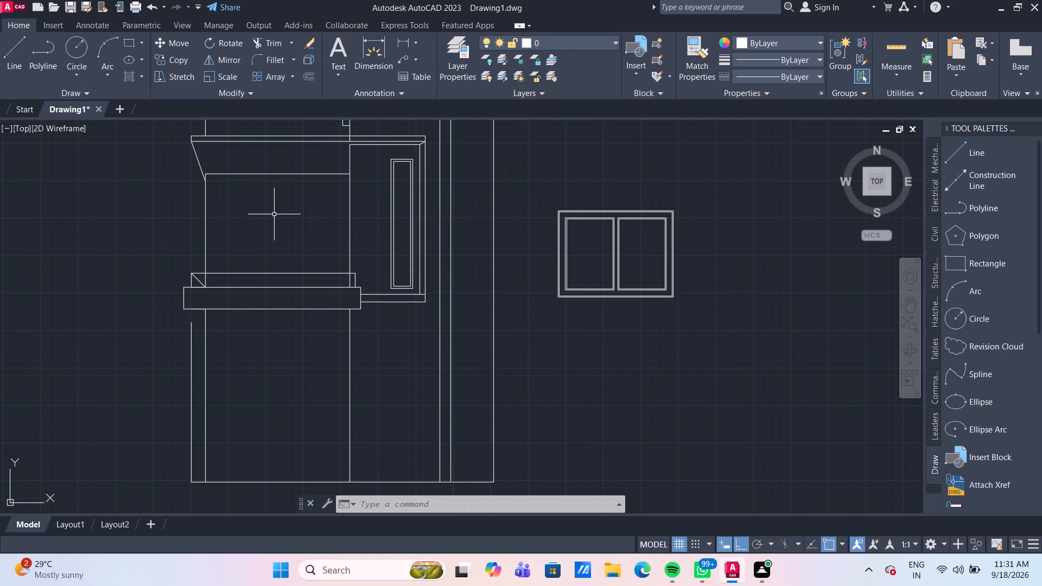
{"action": "key", "text": "o"}
{"action": "key", "text": "Escape"}
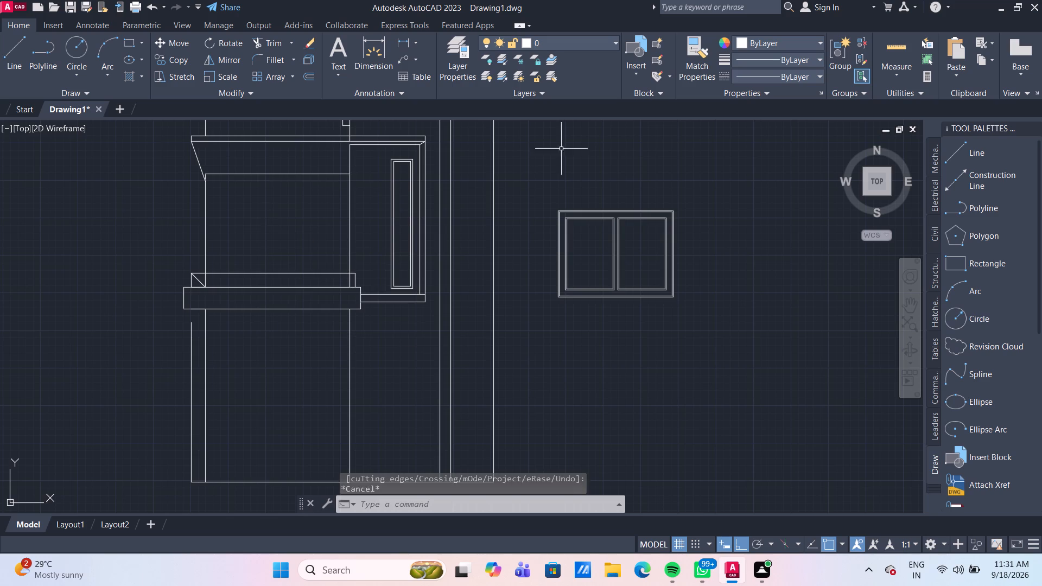
{"action": "left_click_drag", "start_coordinate": [903, 47], "coordinate": [888, 52]}
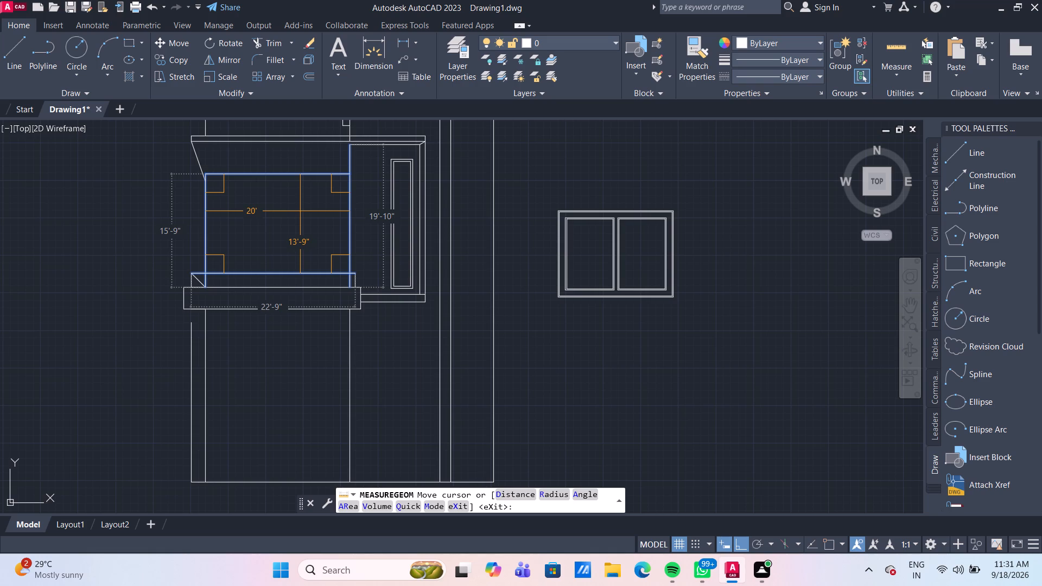
{"action": "key", "text": "Escape"}
Offset the left vertical edge of the wall opening 2' inward as a guide line for the window.
{"action": "key", "text": "o"}
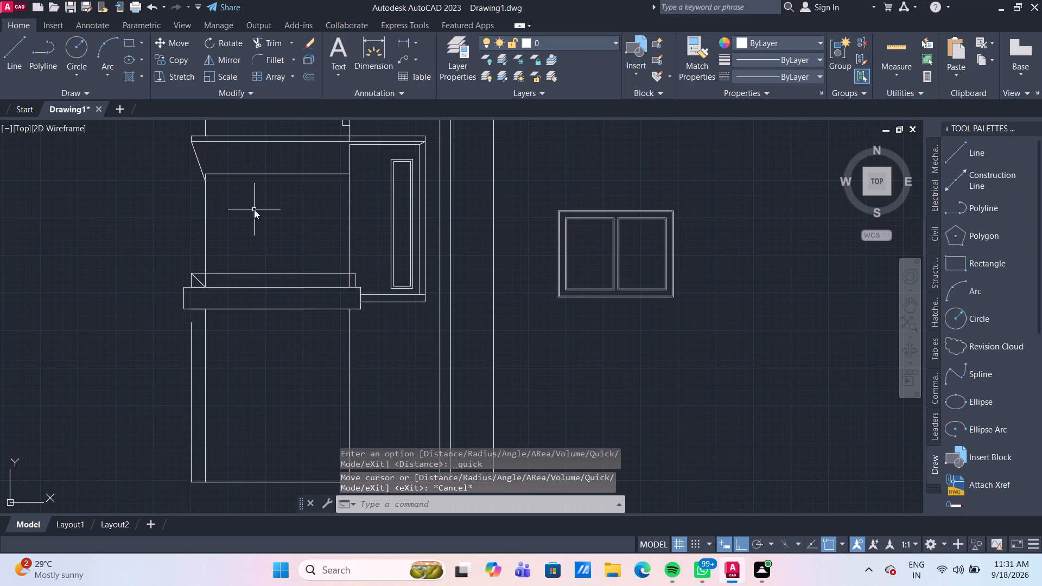
{"action": "key", "text": "Return"}
{"action": "key", "text": "Return"}
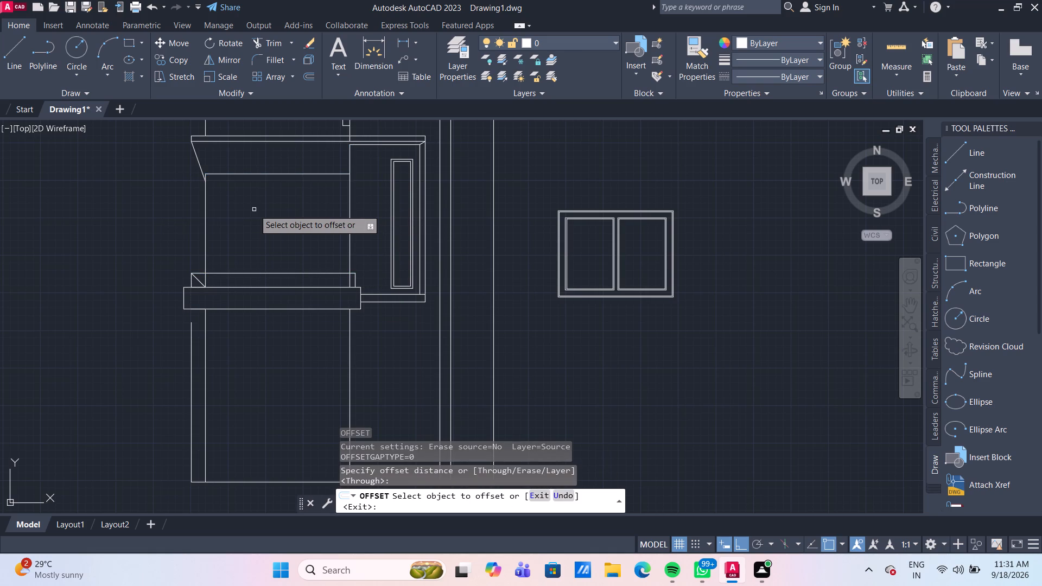
{"action": "left_click", "coordinate": [204, 231]}
{"action": "type", "text": "2'"}
{"action": "key", "text": "Return"}
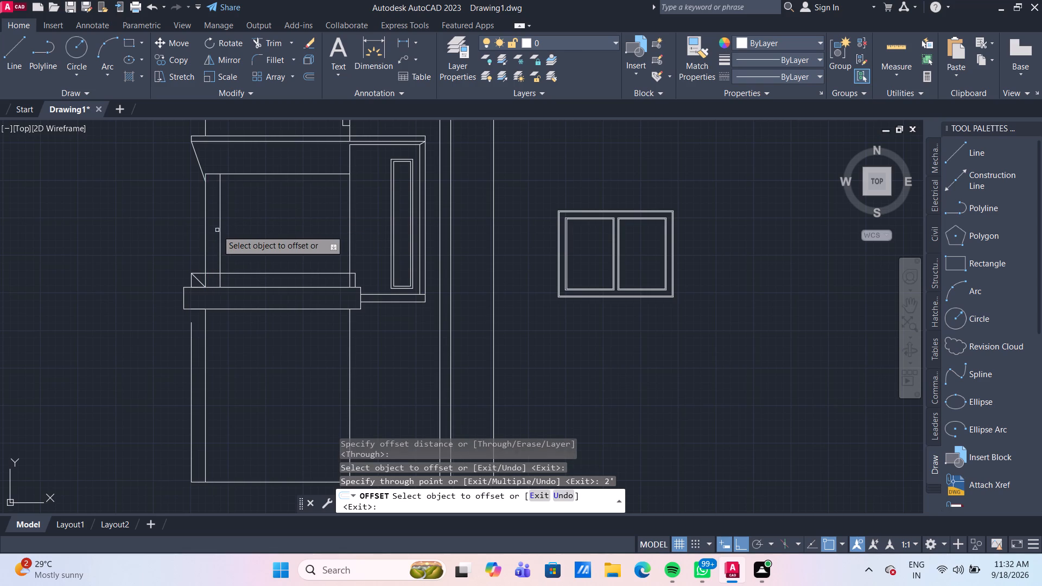
{"action": "key", "text": "Escape"}
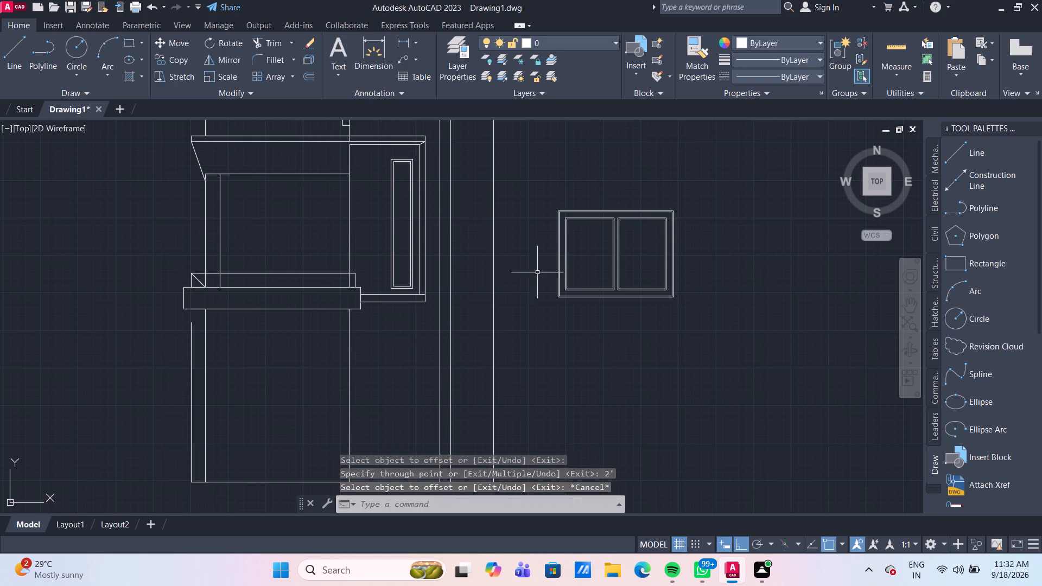
Move the complete two-pane window from its lower-left corner to the guide line's foot on the balcony ledge.
{"action": "left_click", "coordinate": [714, 312]}
{"action": "left_click", "coordinate": [587, 188]}
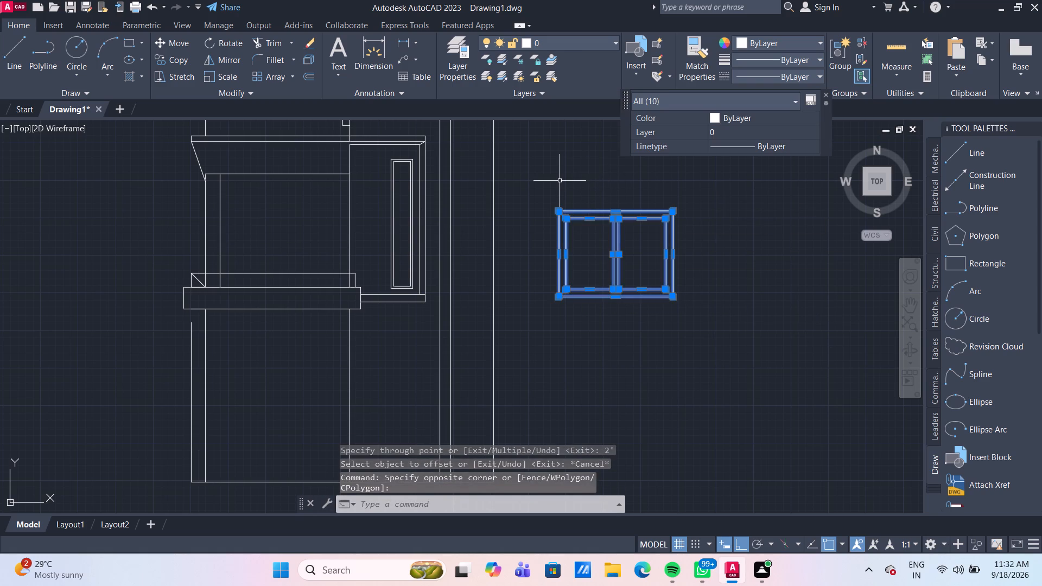
{"action": "key", "text": "m"}
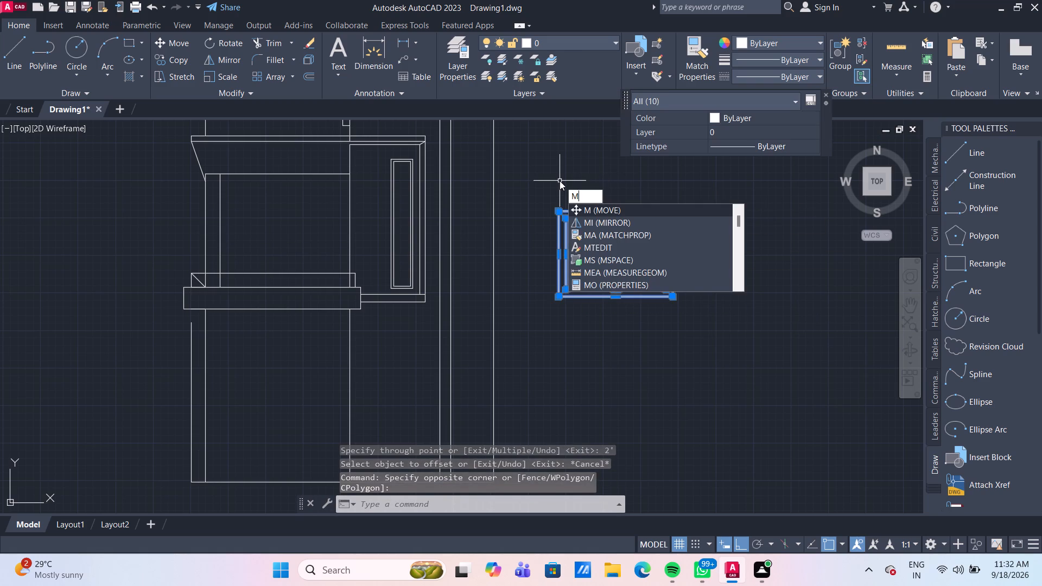
{"action": "key", "text": "Return"}
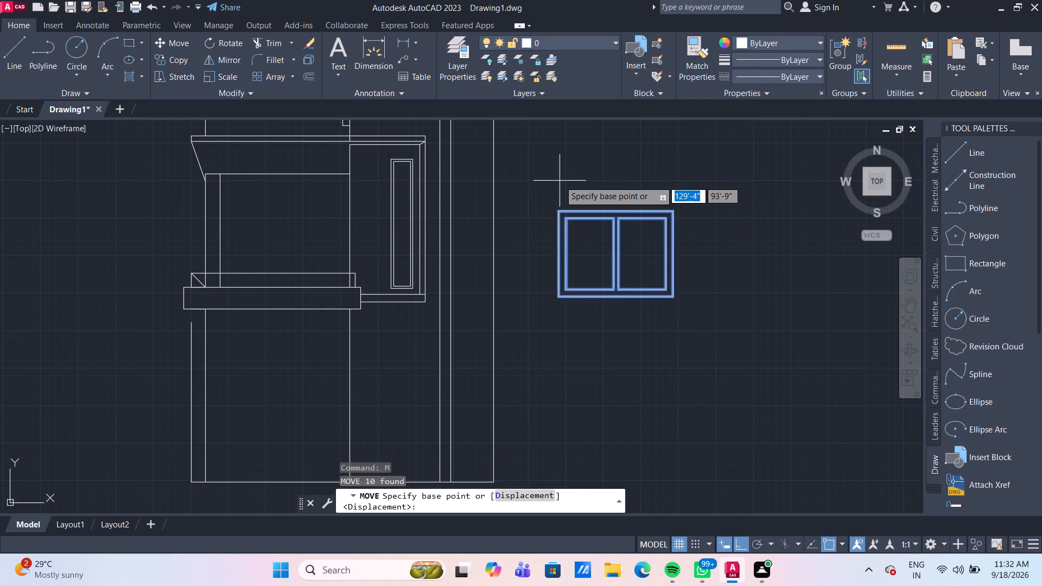
{"action": "scroll", "coordinate": [556, 300], "scroll_direction": "up", "scroll_amount": 2}
{"action": "left_click", "coordinate": [561, 290]}
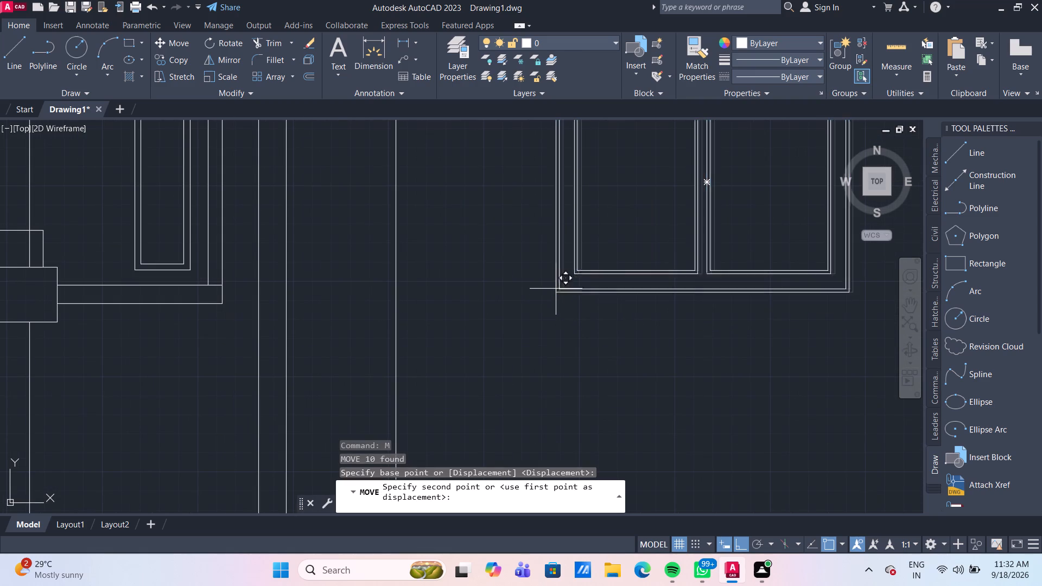
{"action": "scroll", "coordinate": [463, 295], "scroll_direction": "down", "scroll_amount": 2}
{"action": "scroll", "coordinate": [138, 288], "scroll_direction": "up", "scroll_amount": 3}
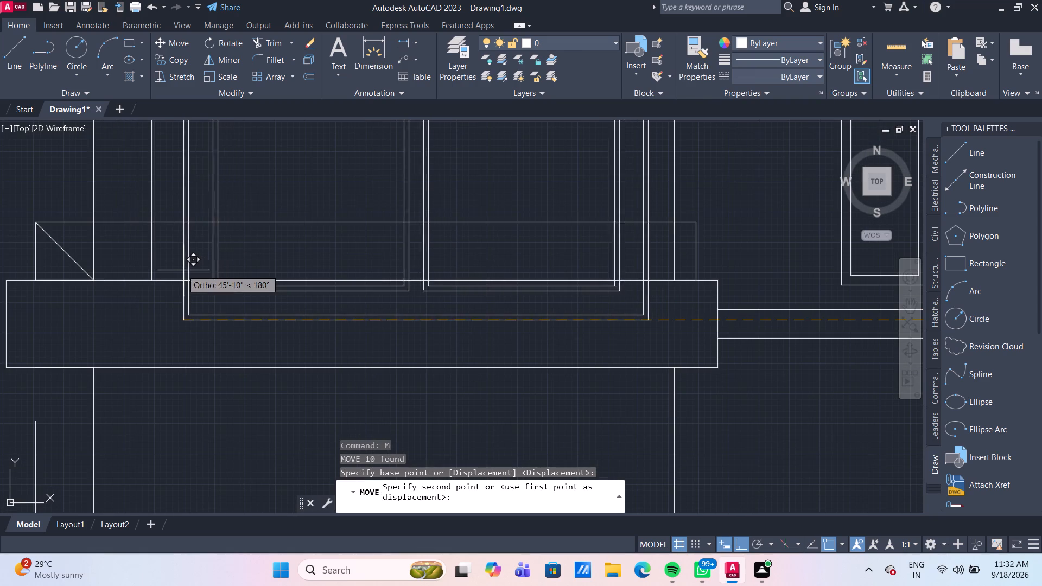
{"action": "left_click", "coordinate": [152, 279]}
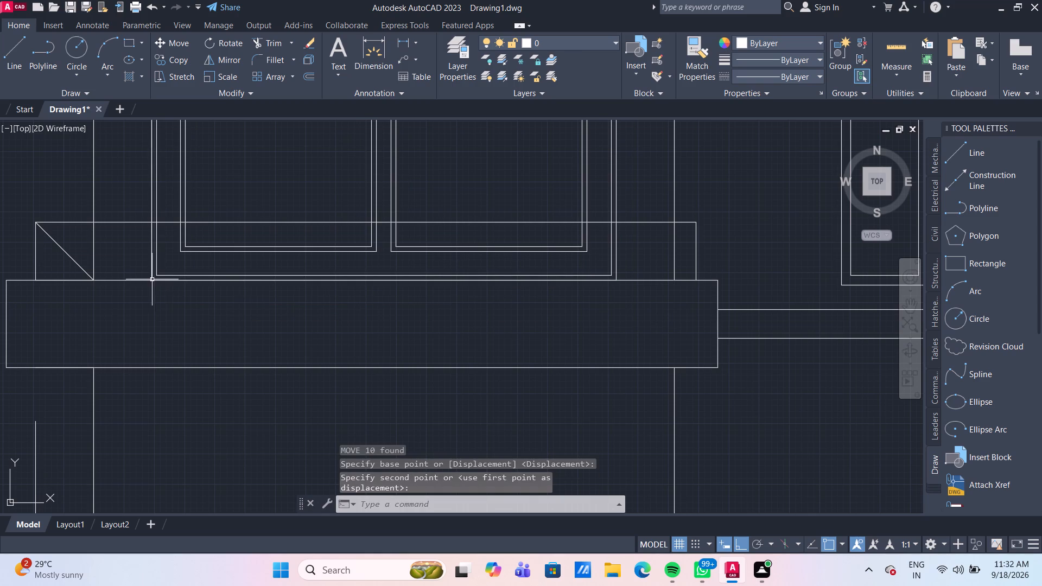
{"action": "scroll", "coordinate": [303, 297], "scroll_direction": "down", "scroll_amount": 3}
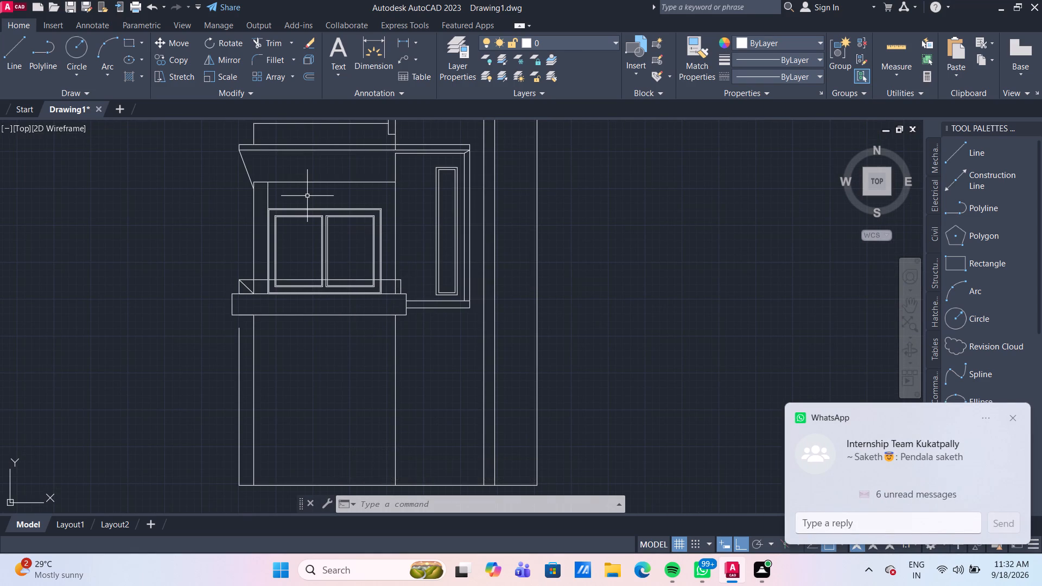
{"action": "key", "text": "Escape"}
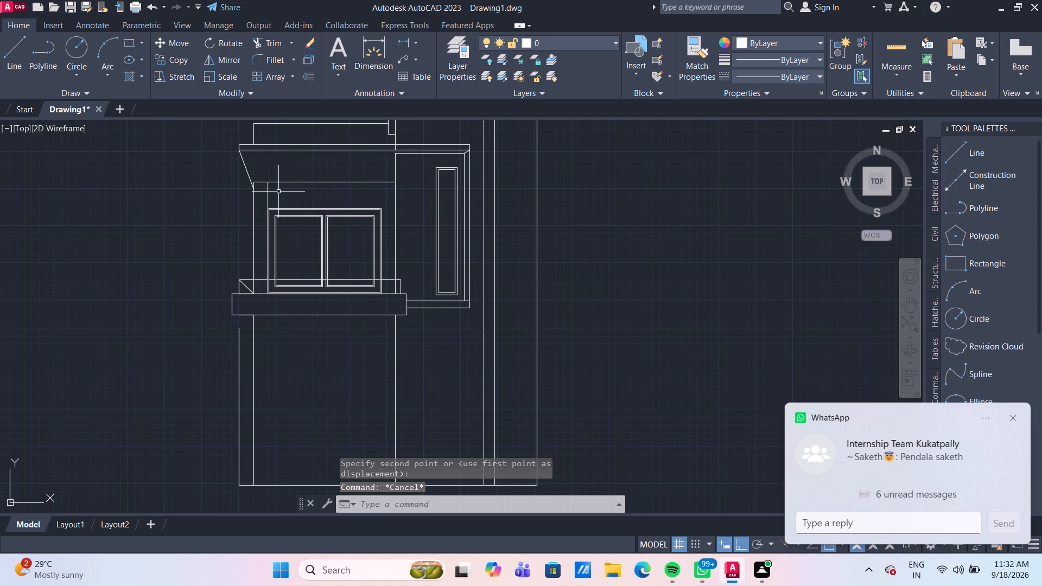
Delete the vertical guide line beside the placed window.
{"action": "left_click", "coordinate": [269, 192]}
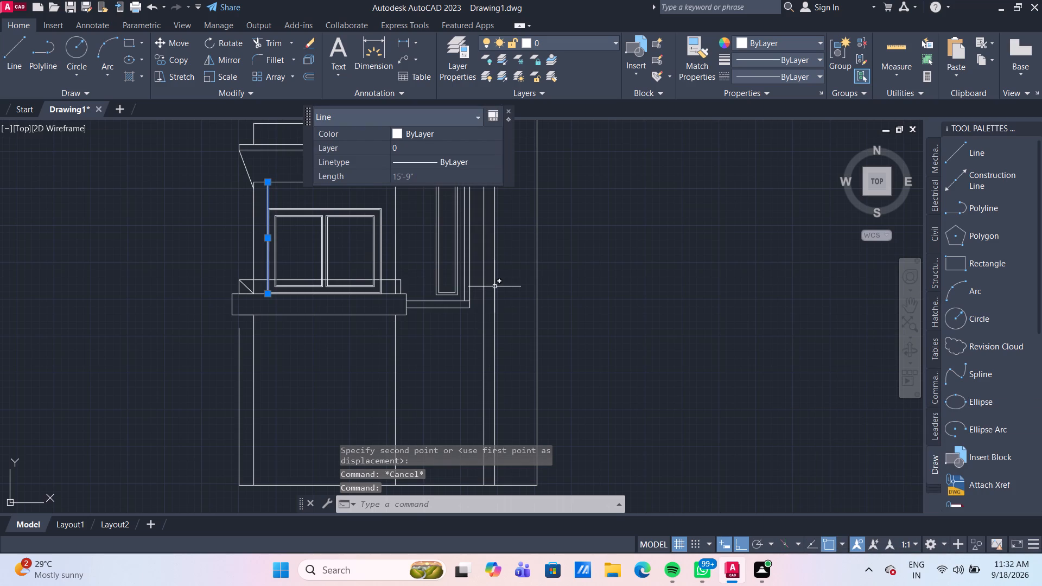
{"action": "key", "text": "Delete"}
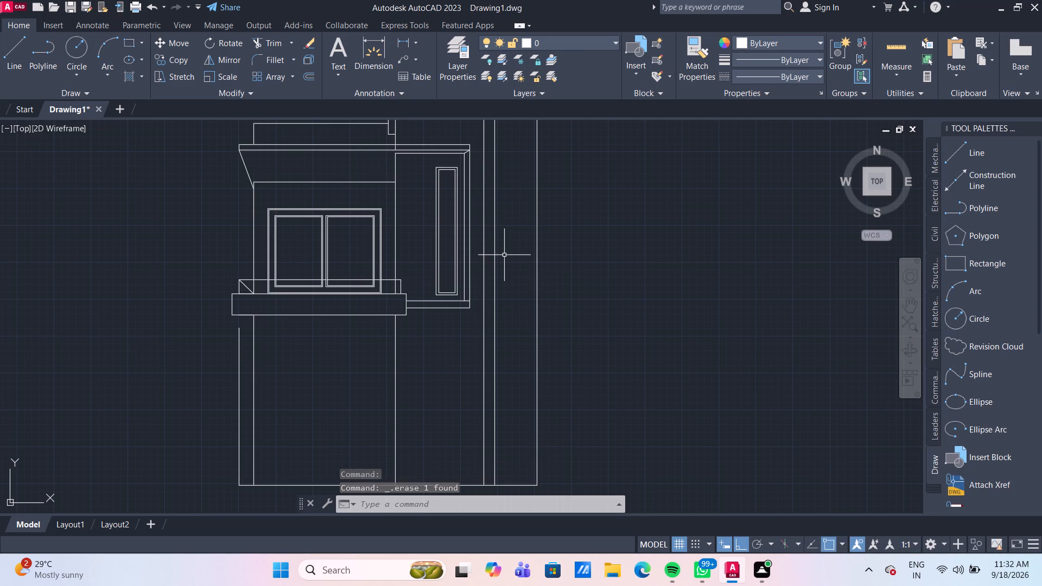
Quick-measure the clearance between the window's top edge and the top line of the wall opening.
{"action": "scroll", "coordinate": [455, 240], "scroll_direction": "down", "scroll_amount": 1}
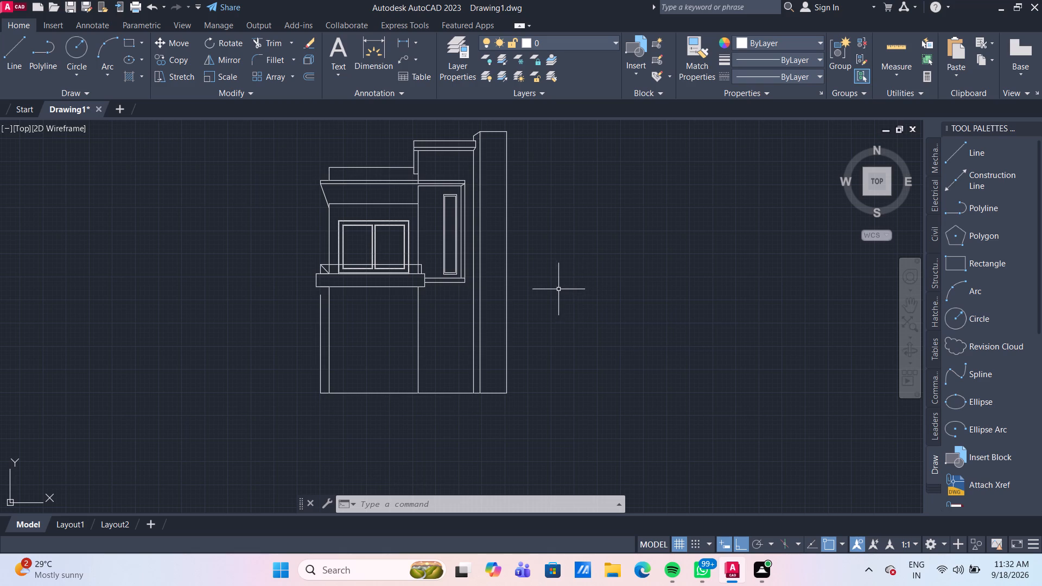
{"action": "scroll", "coordinate": [547, 285], "scroll_direction": "up", "scroll_amount": 1}
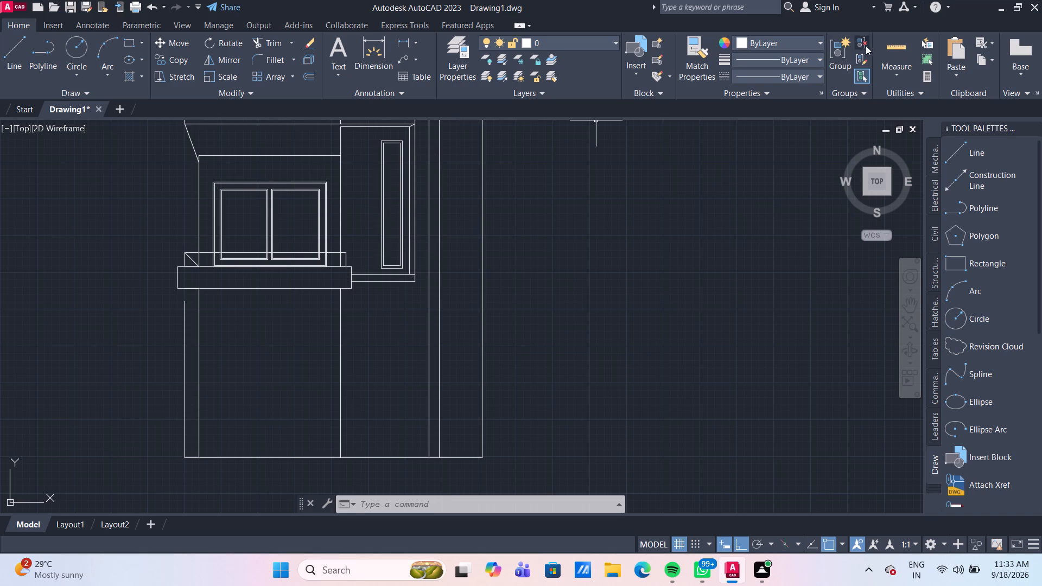
{"action": "left_click", "coordinate": [890, 49]}
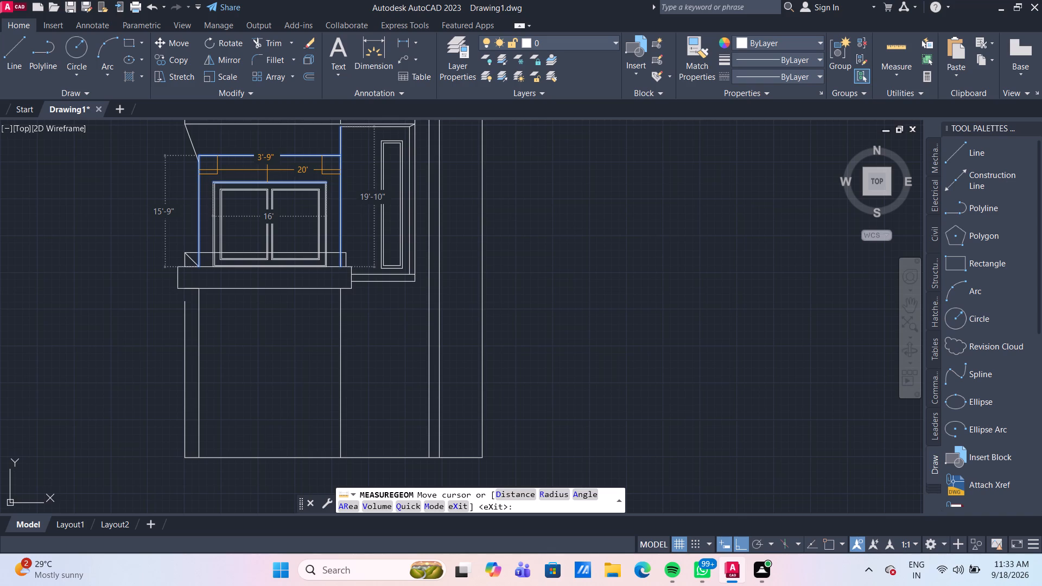
{"action": "key", "text": "Escape"}
Offset the wall opening's top line 1'6" downward, above the window.
{"action": "scroll", "coordinate": [242, 165], "scroll_direction": "up", "scroll_amount": 1}
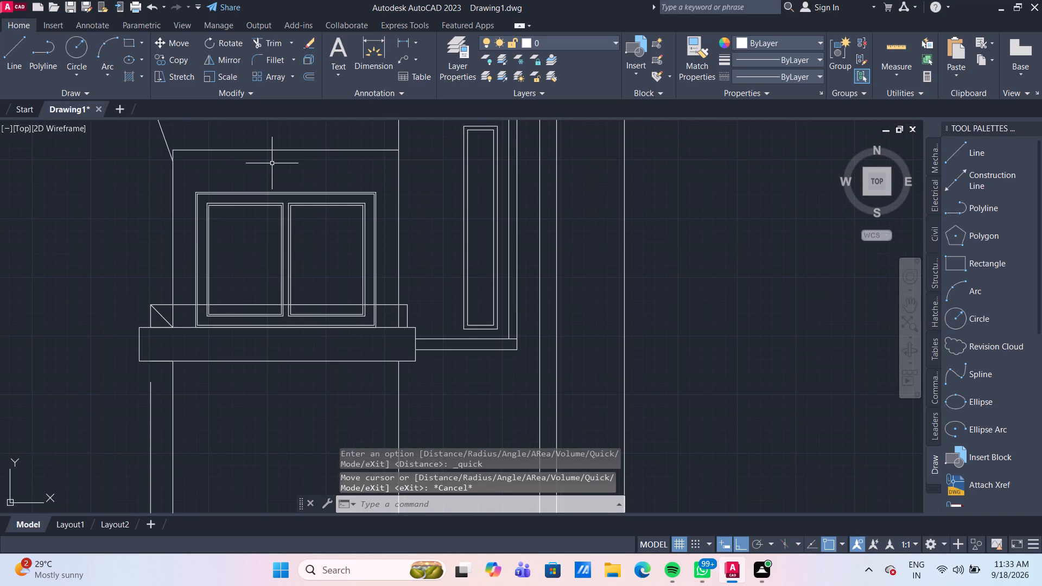
{"action": "scroll", "coordinate": [274, 167], "scroll_direction": "down", "scroll_amount": 1}
{"action": "middle_click_drag", "start_coordinate": [273, 167], "coordinate": [209, 195]}
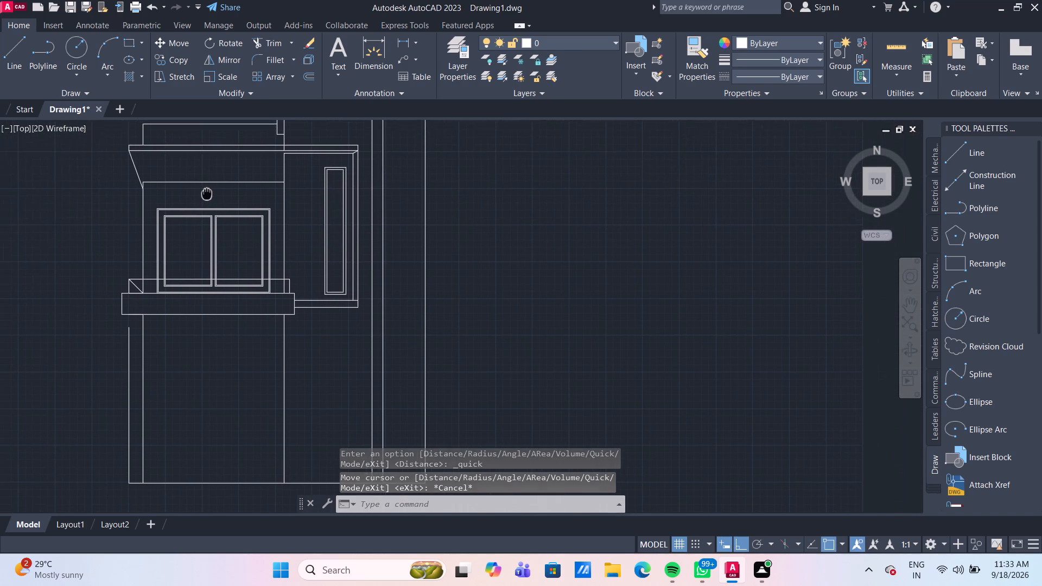
{"action": "middle_click_drag", "start_coordinate": [209, 195], "coordinate": [212, 195]}
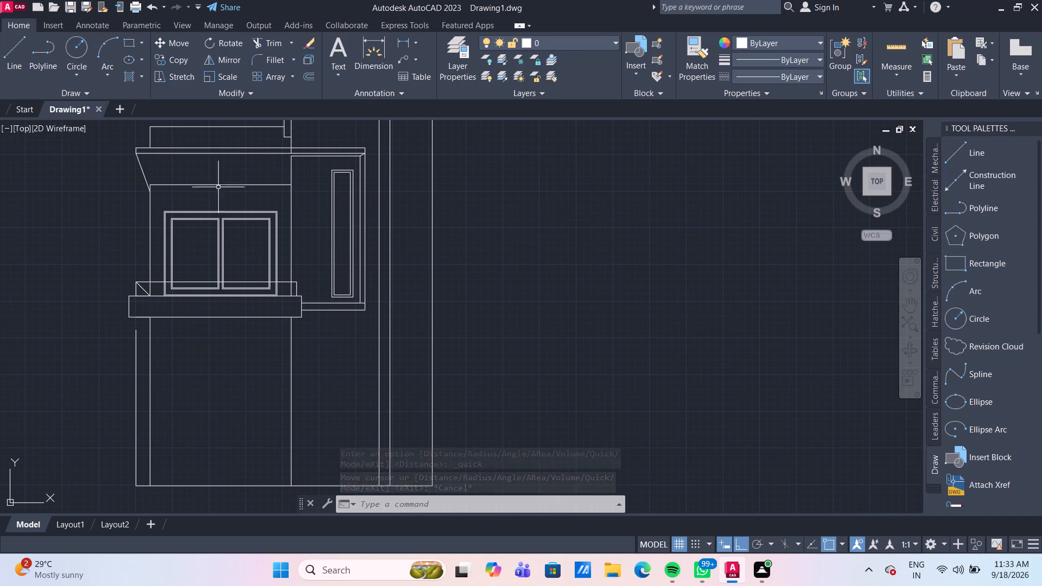
{"action": "key", "text": "o"}
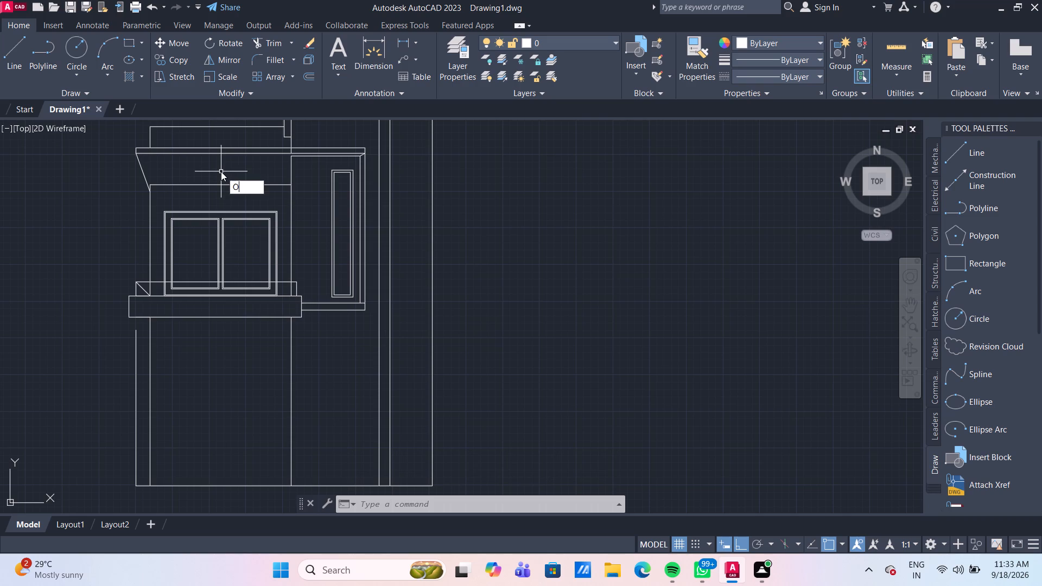
{"action": "key", "text": "Return"}
{"action": "key", "text": "Return"}
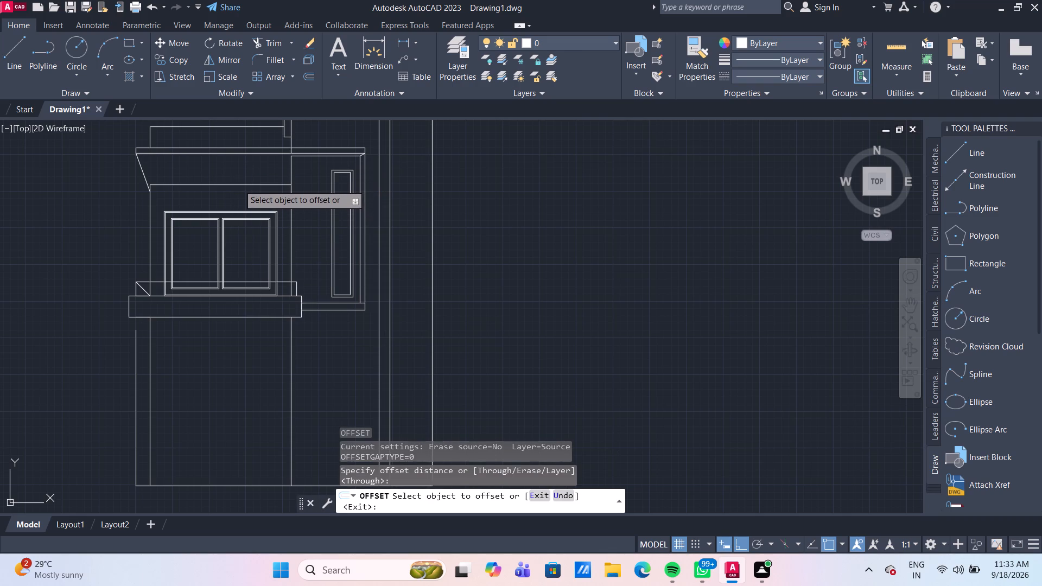
{"action": "left_click", "coordinate": [239, 184]}
{"action": "type", "text": "1'6"}
{"action": "key", "text": "shift+quotedbl"}
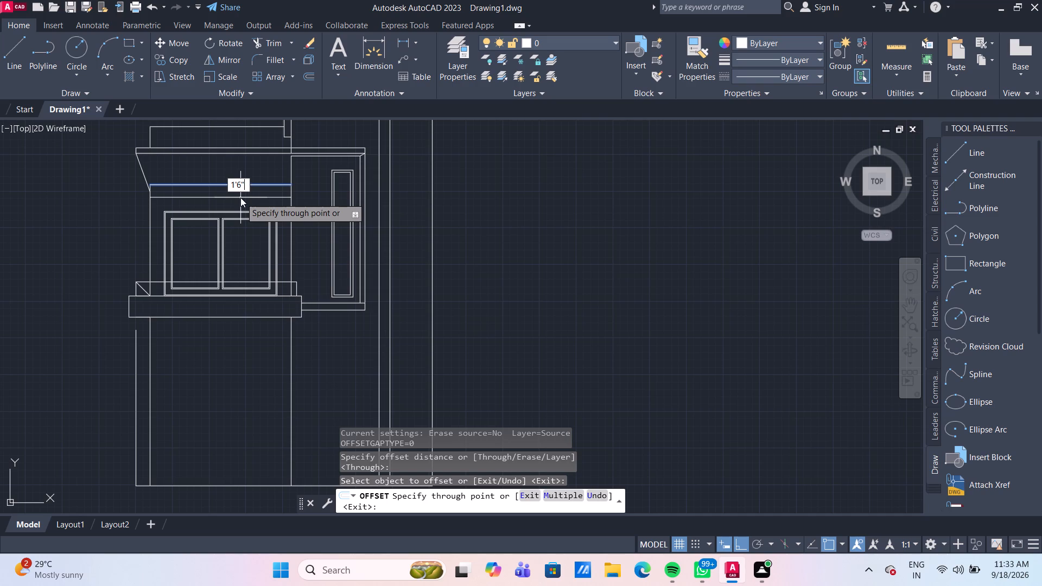
{"action": "key", "text": "Return"}
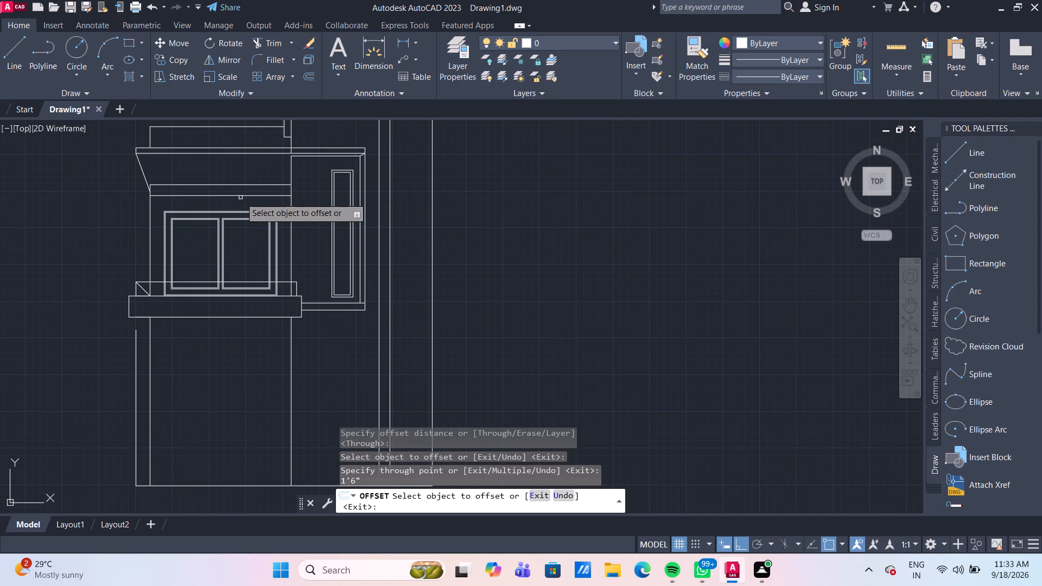
{"action": "scroll", "coordinate": [174, 176], "scroll_direction": "up", "scroll_amount": 3}
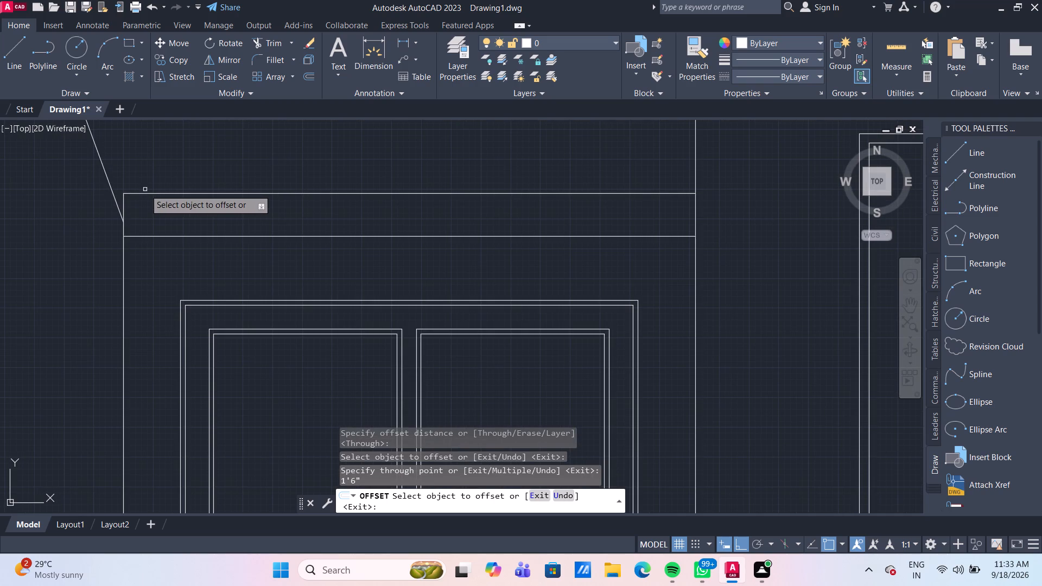
{"action": "scroll", "coordinate": [155, 204], "scroll_direction": "down", "scroll_amount": 1}
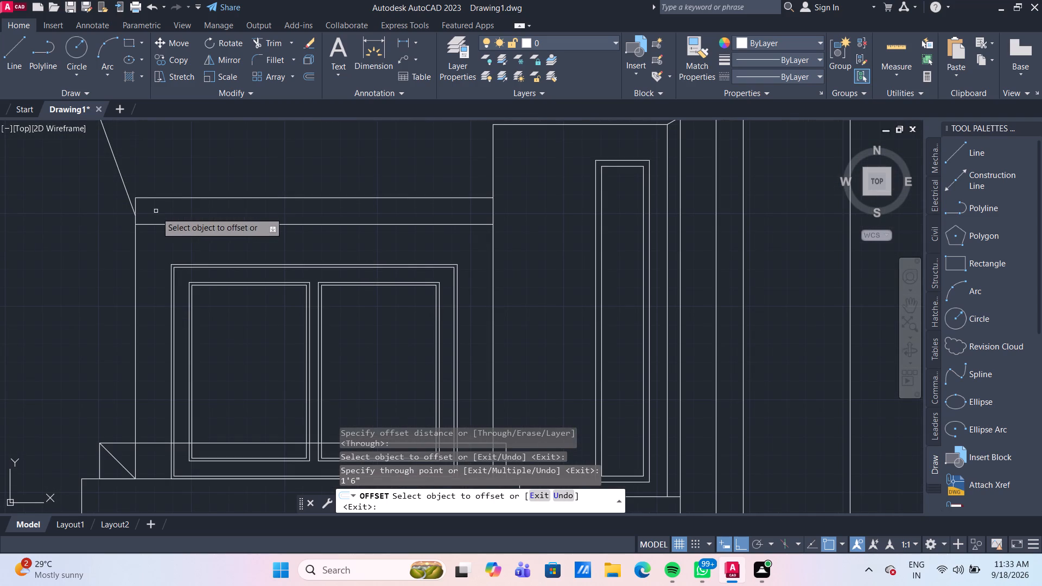
{"action": "key", "text": "Escape"}
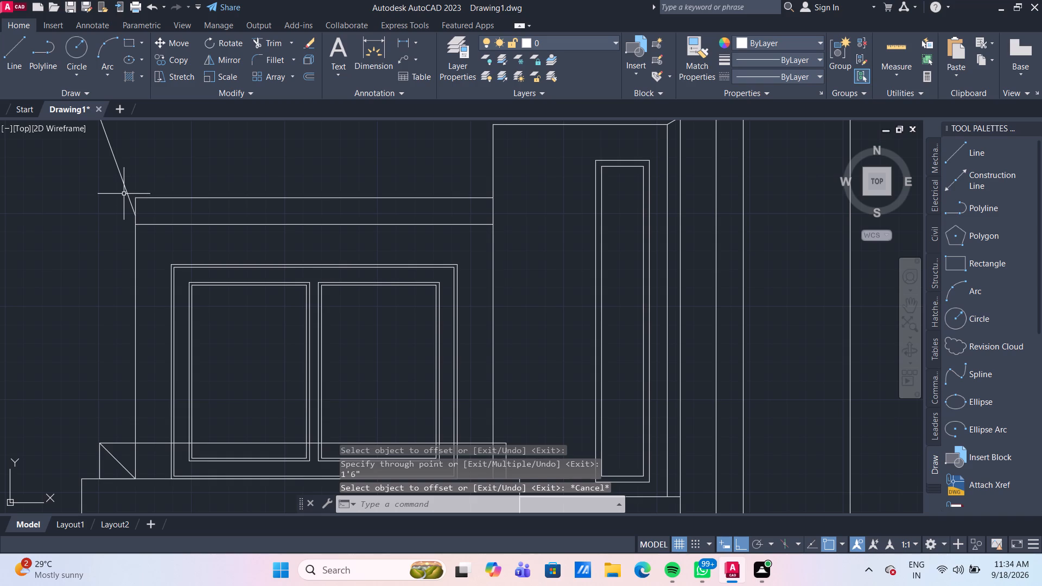
Stretch the lower end of the sloped line under the roof slab down the wall edge, making it about 7'-11" long.
{"action": "left_click", "coordinate": [125, 191]}
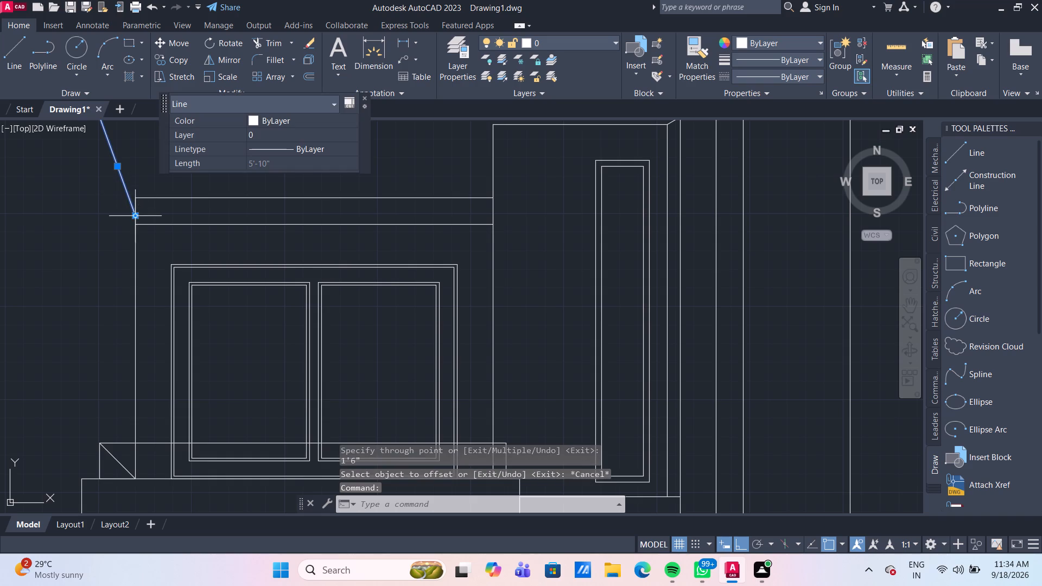
{"action": "left_click", "coordinate": [136, 214]}
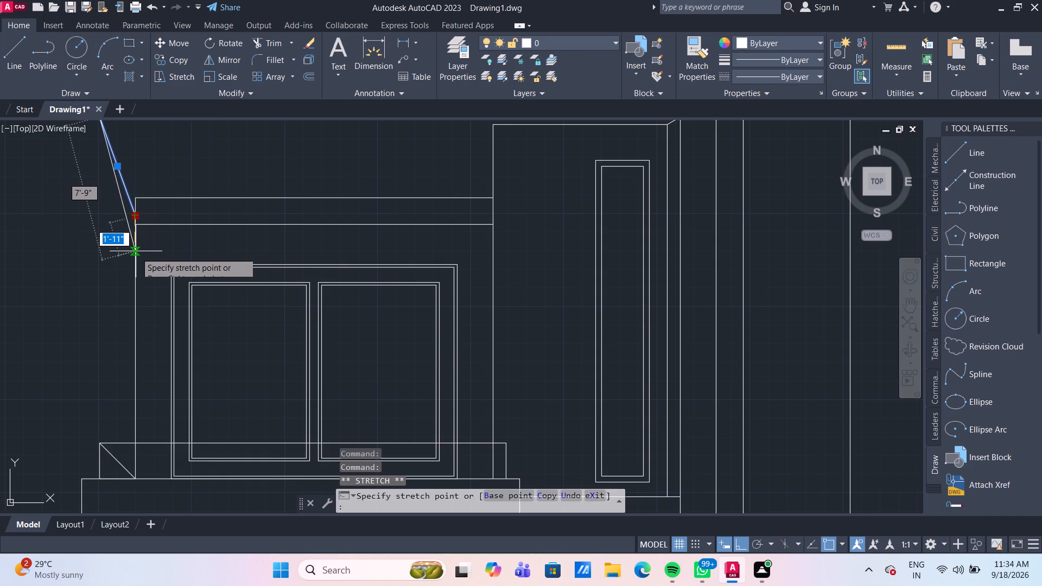
{"action": "left_click", "coordinate": [135, 253]}
{"action": "key", "text": "Escape"}
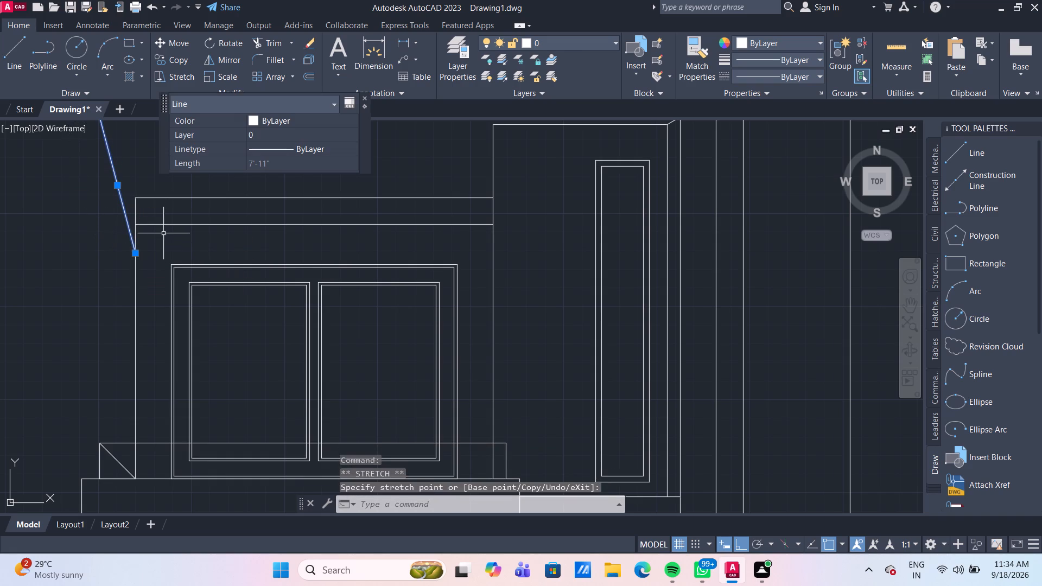
{"action": "scroll", "coordinate": [185, 212], "scroll_direction": "down", "scroll_amount": 1}
{"action": "middle_click_drag", "start_coordinate": [195, 237], "coordinate": [173, 278]}
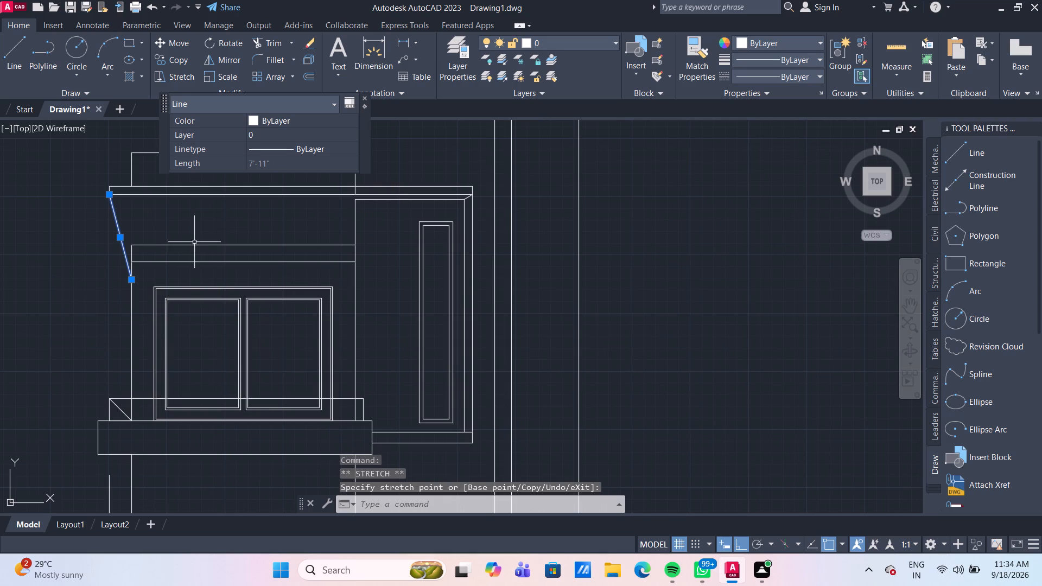
{"action": "left_click", "coordinate": [220, 231]}
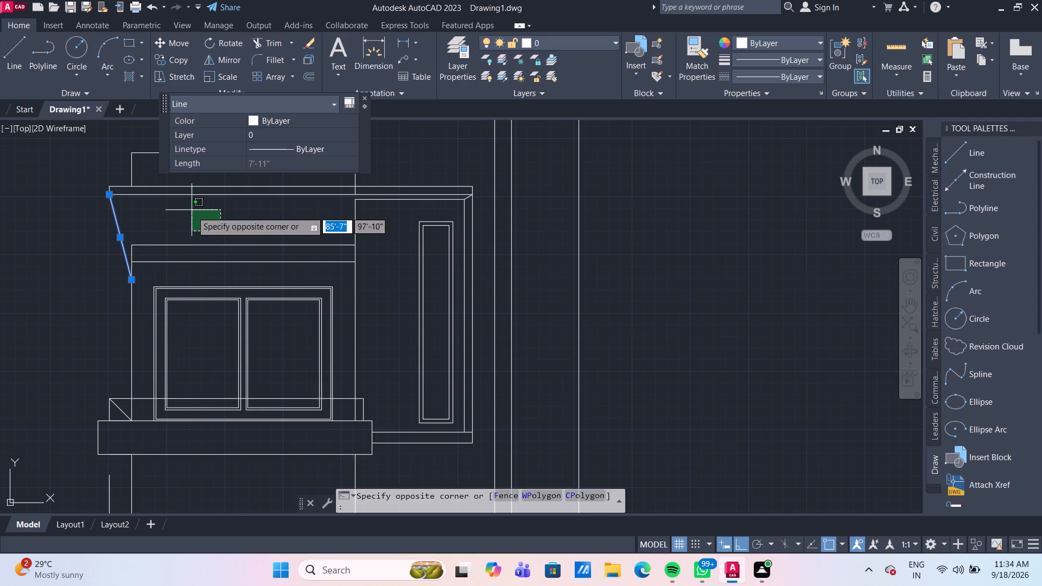
{"action": "left_click", "coordinate": [133, 251]}
{"action": "key", "text": "Escape"}
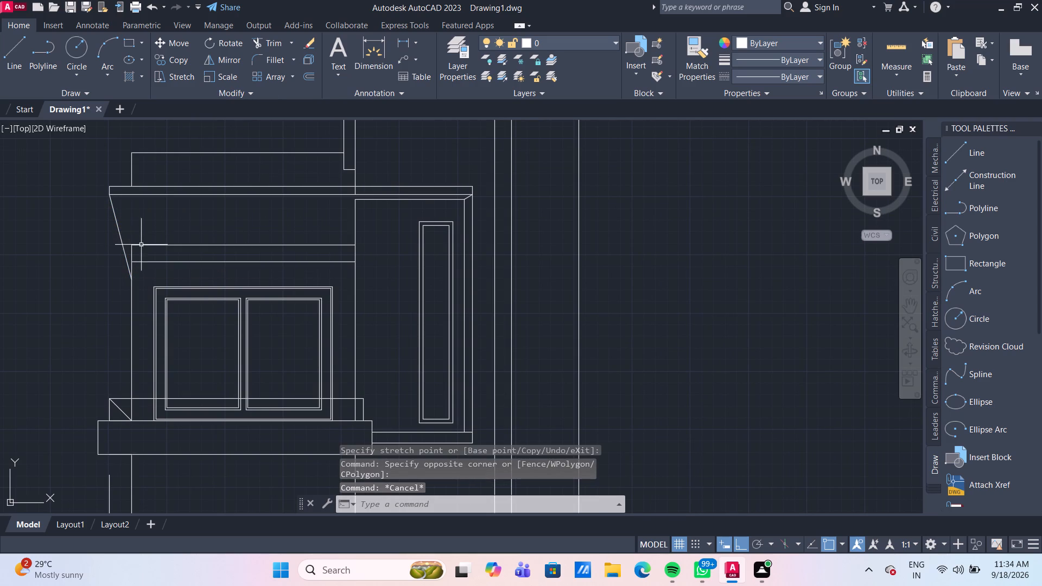
Trim away the wall opening's original top line and the leftover vertical stub above the offset line.
{"action": "scroll", "coordinate": [141, 245], "scroll_direction": "up", "scroll_amount": 1}
{"action": "type", "text": "TR"}
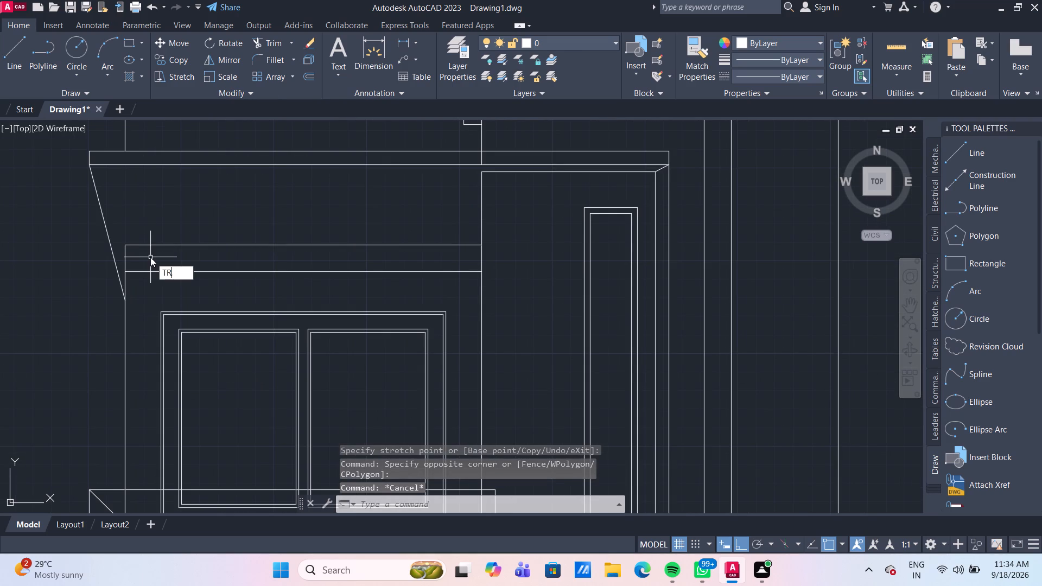
{"action": "key", "text": "Return"}
{"action": "left_click", "coordinate": [150, 257]}
{"action": "left_click", "coordinate": [149, 237]}
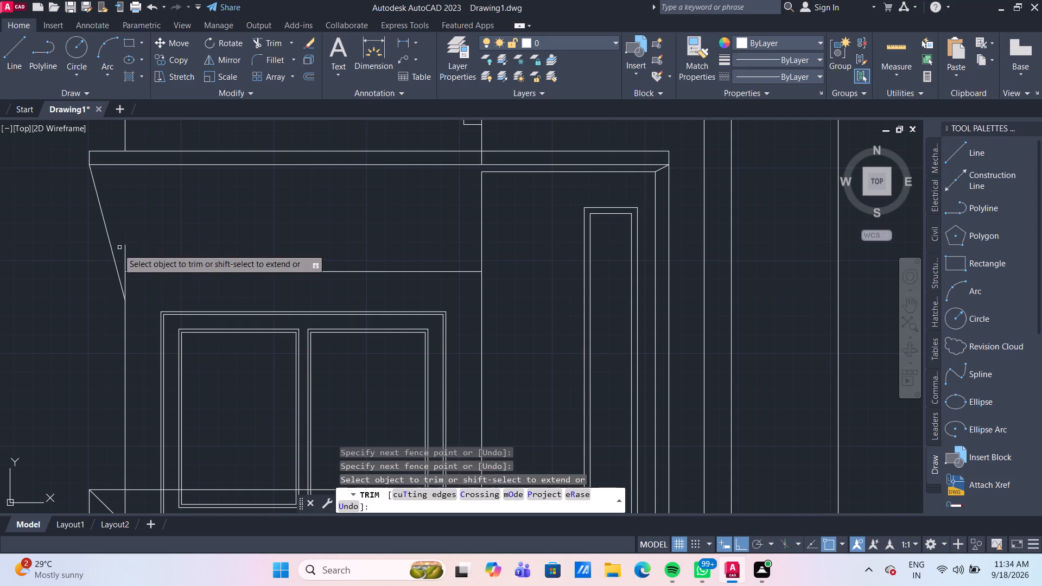
{"action": "left_click", "coordinate": [125, 250]}
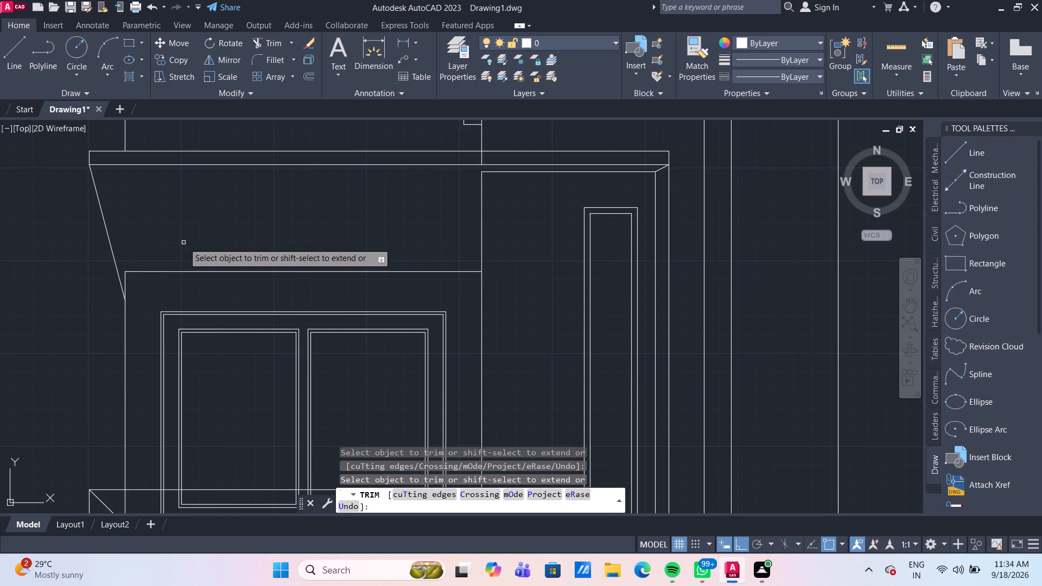
{"action": "scroll", "coordinate": [183, 243], "scroll_direction": "down", "scroll_amount": 2}
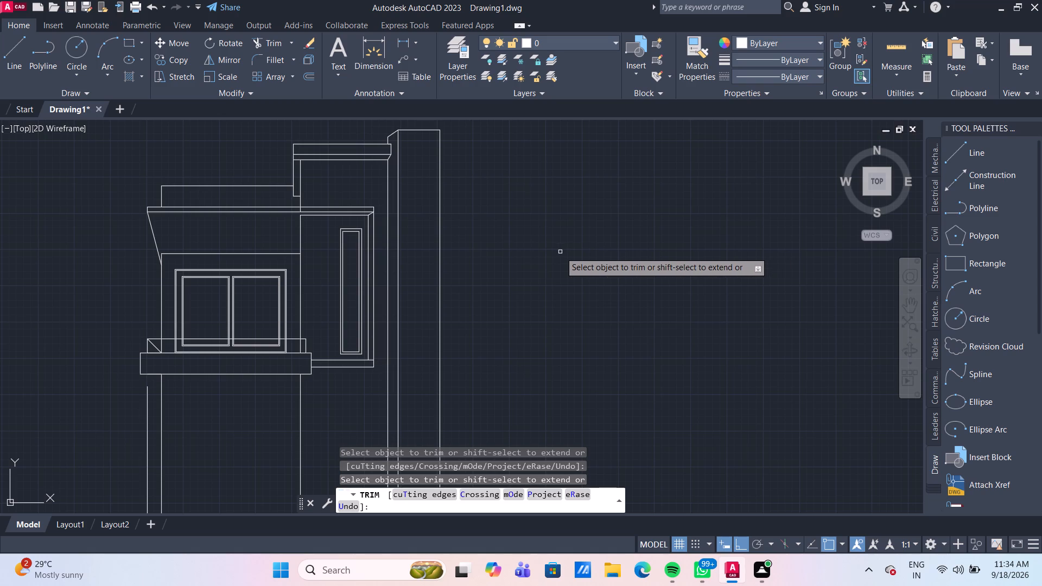
{"action": "scroll", "coordinate": [473, 271], "scroll_direction": "up", "scroll_amount": 1}
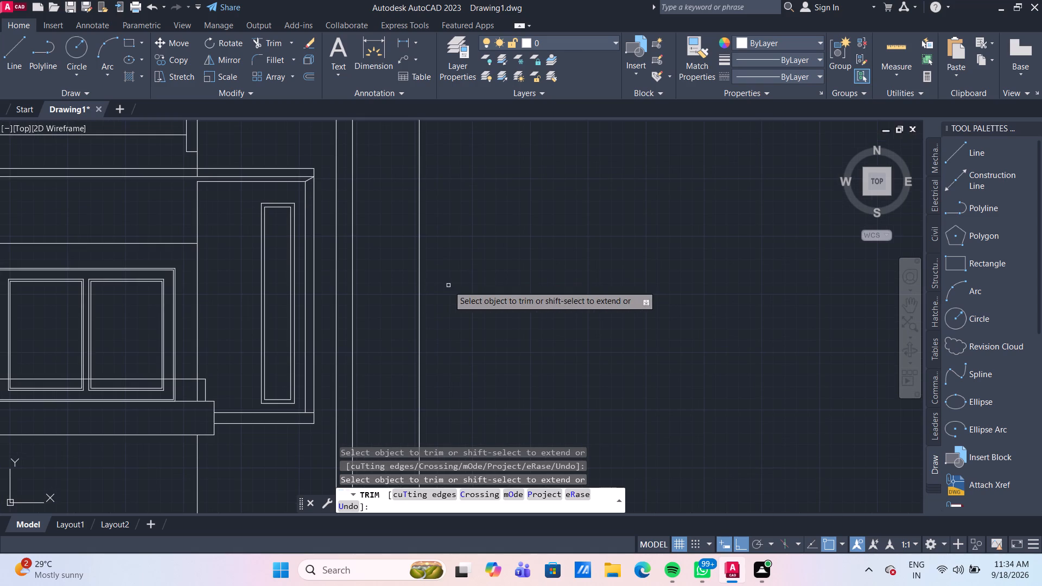
{"action": "key", "text": "Escape"}
{"action": "scroll", "coordinate": [448, 285], "scroll_direction": "down", "scroll_amount": 1}
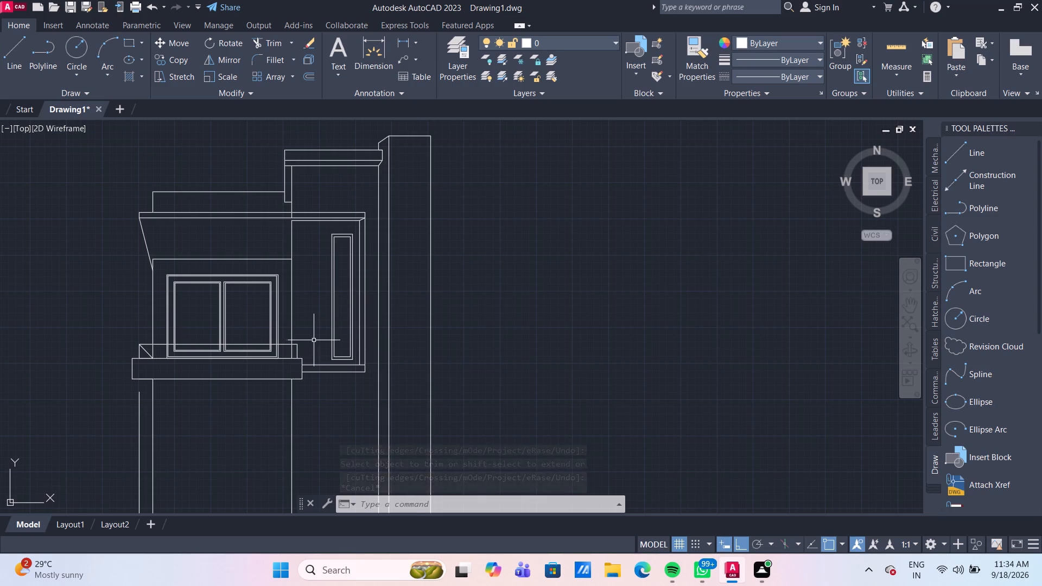
Move the top line of the balcony parapet, which crosses the window's lower part, 1' straight up.
{"action": "scroll", "coordinate": [314, 340], "scroll_direction": "up", "scroll_amount": 1}
{"action": "middle_click_drag", "start_coordinate": [317, 338], "coordinate": [329, 286]}
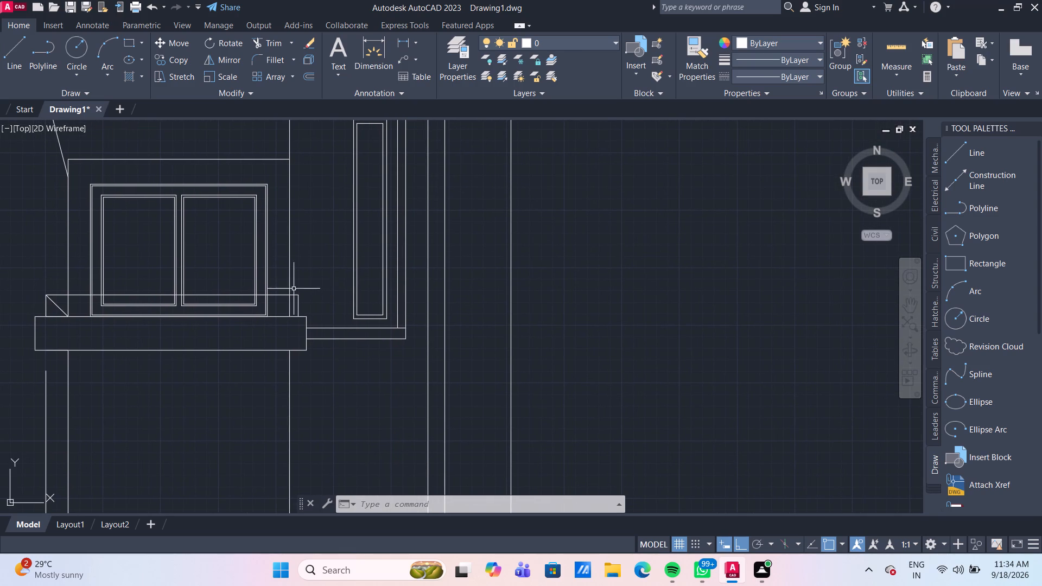
{"action": "left_click", "coordinate": [233, 295]}
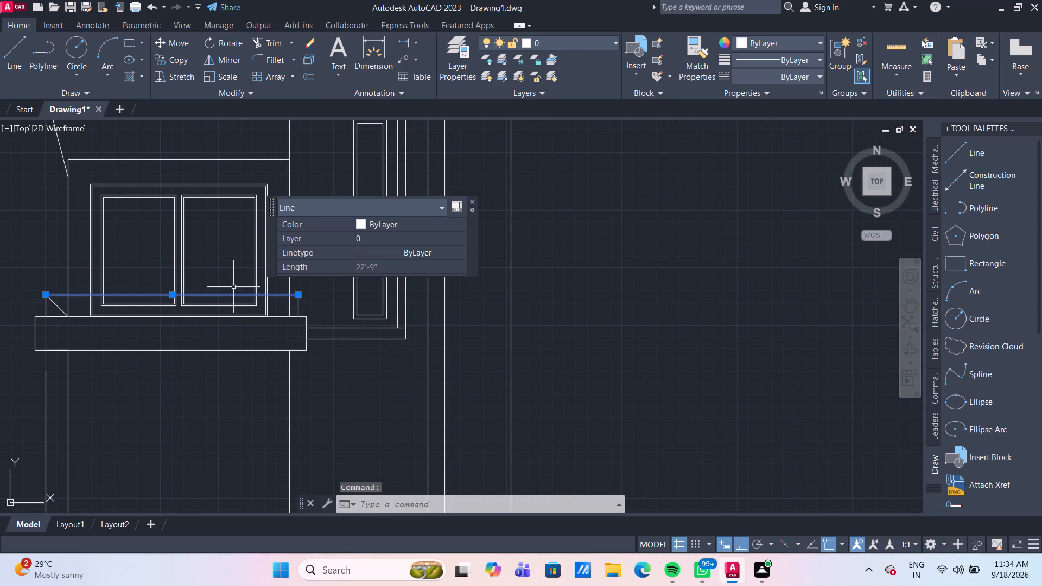
{"action": "key", "text": "m"}
{"action": "key", "text": "Return"}
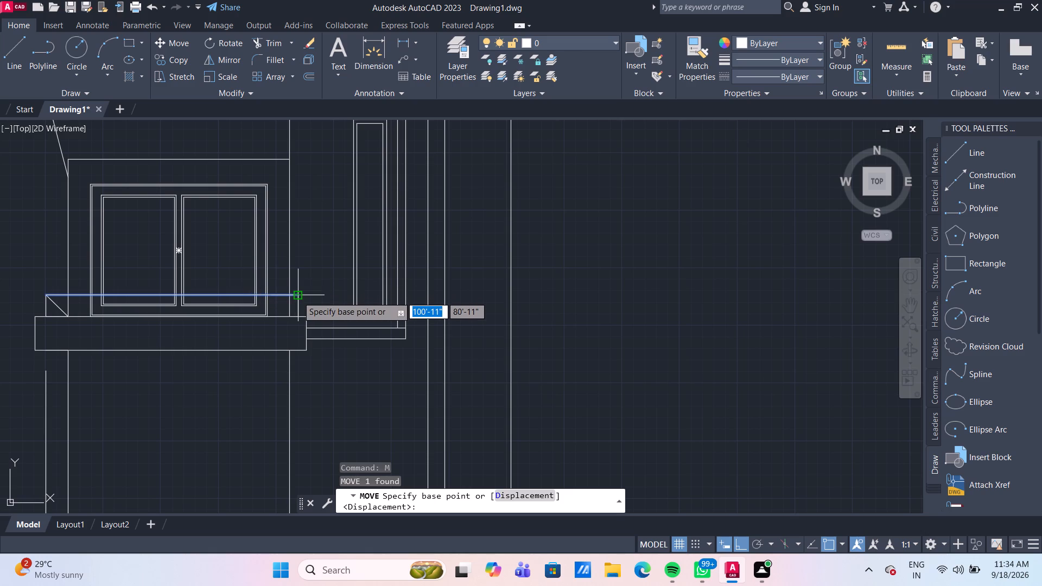
{"action": "left_click", "coordinate": [297, 296]}
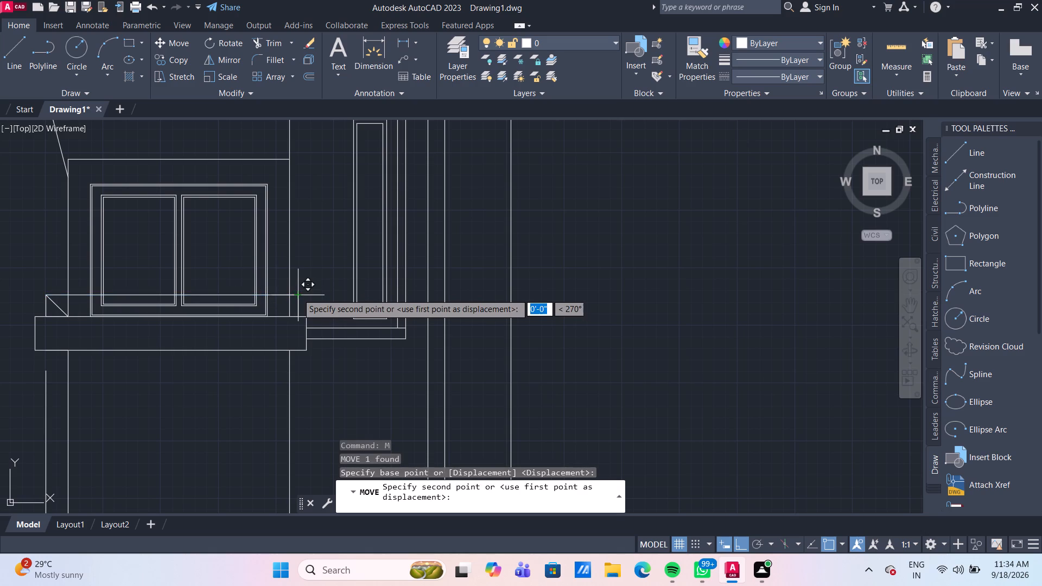
{"action": "key", "text": "1"}
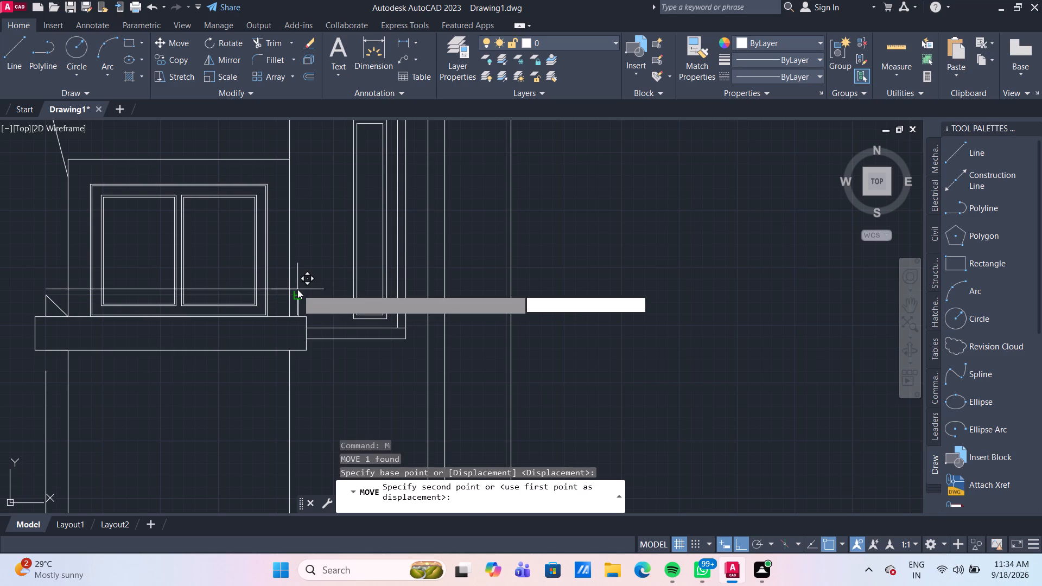
{"action": "key", "text": "apostrophe"}
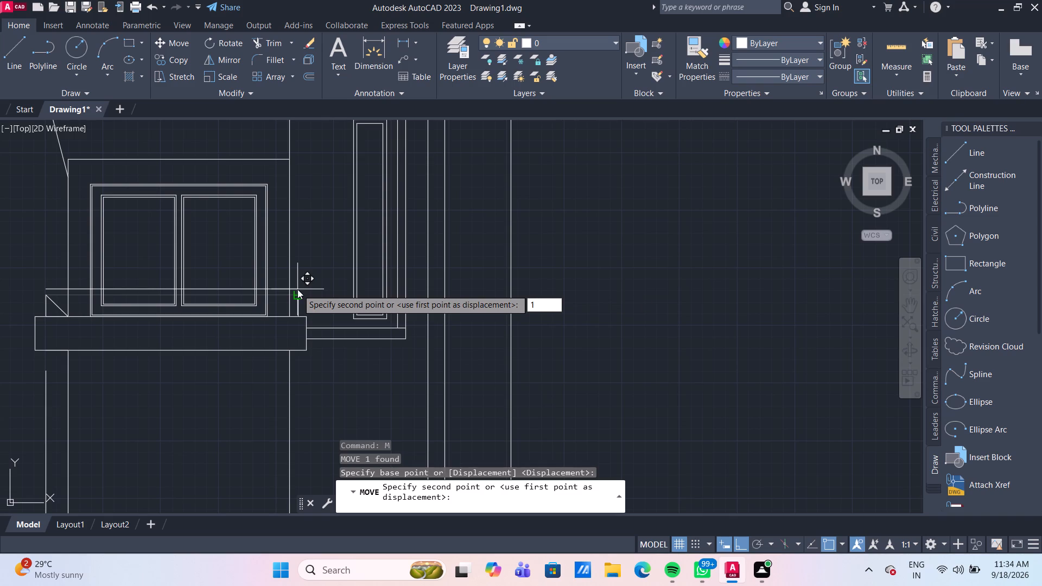
{"action": "key", "text": "Return"}
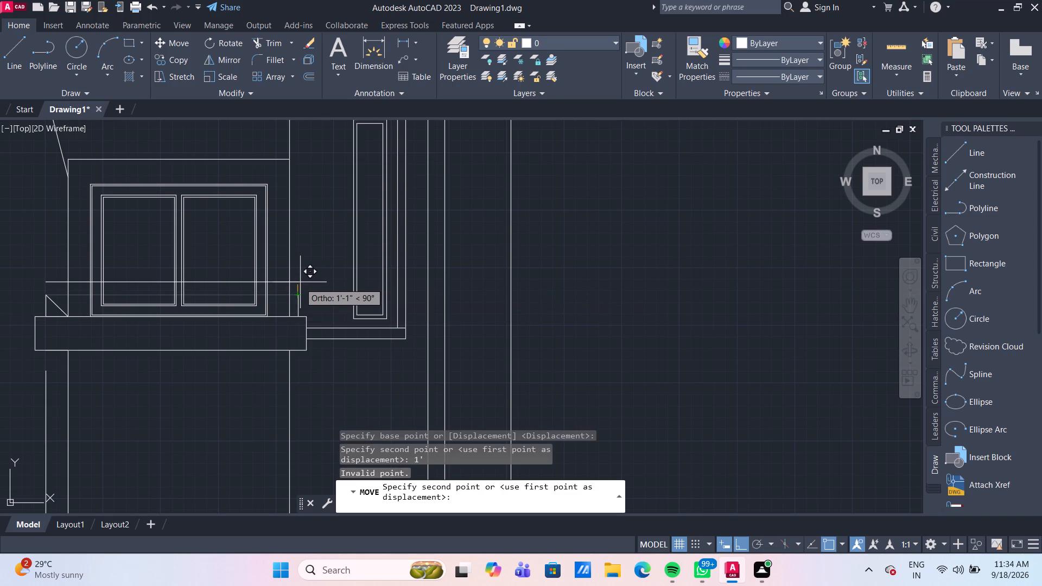
{"action": "type", "text": "1'"}
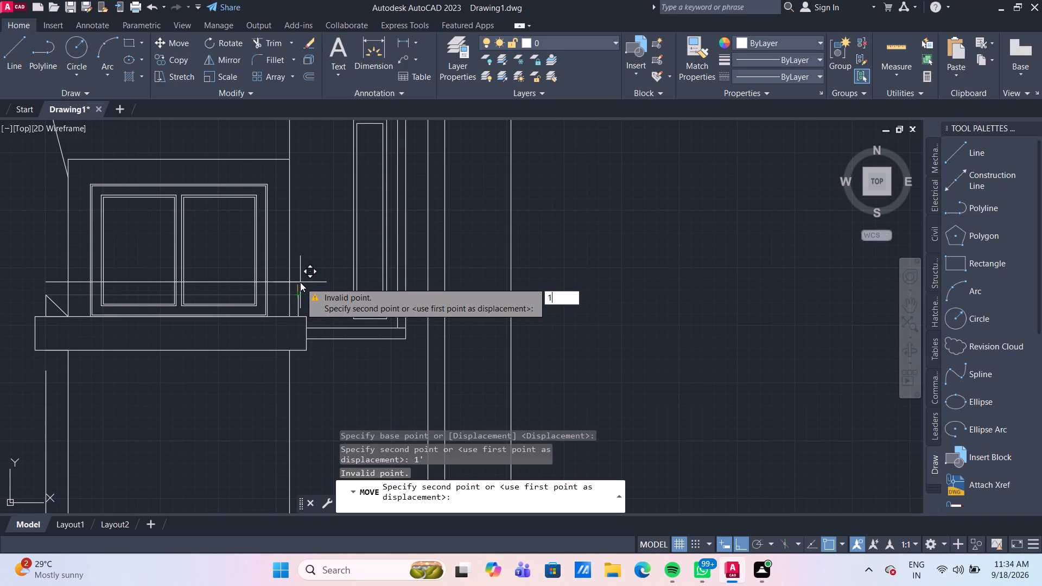
{"action": "key", "text": "Return"}
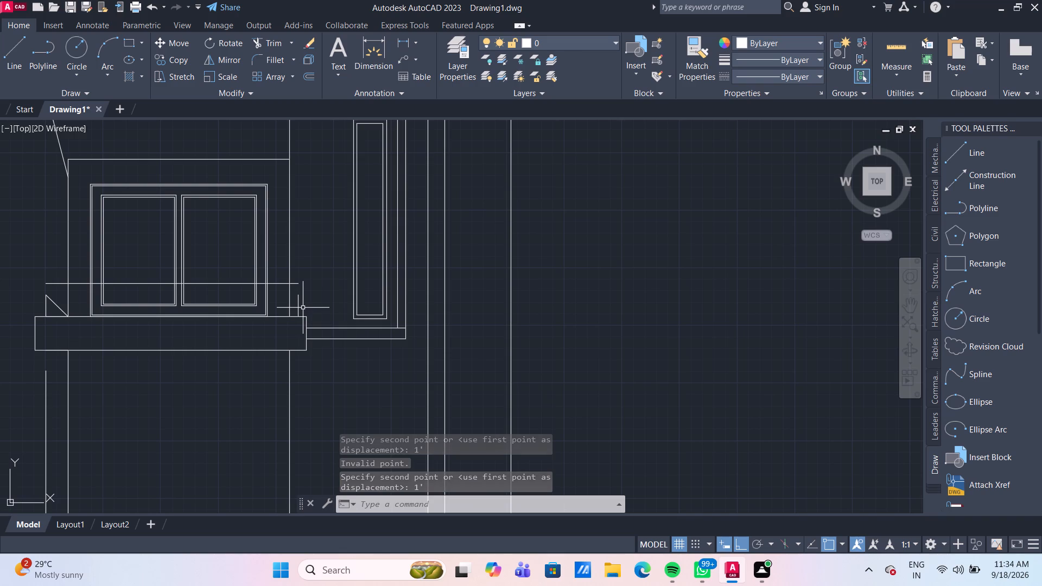
Extend the balcony parapet's two vertical end lines up to the raised top line.
{"action": "type", "text": "EZ"}
{"action": "key", "text": "BackSpace"}
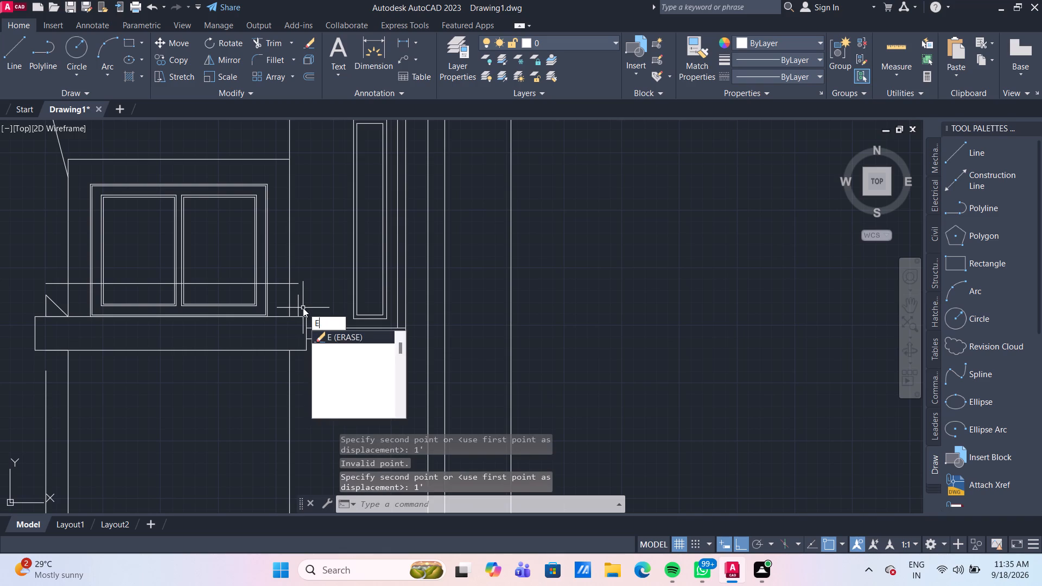
{"action": "key", "text": "x"}
{"action": "key", "text": "Return"}
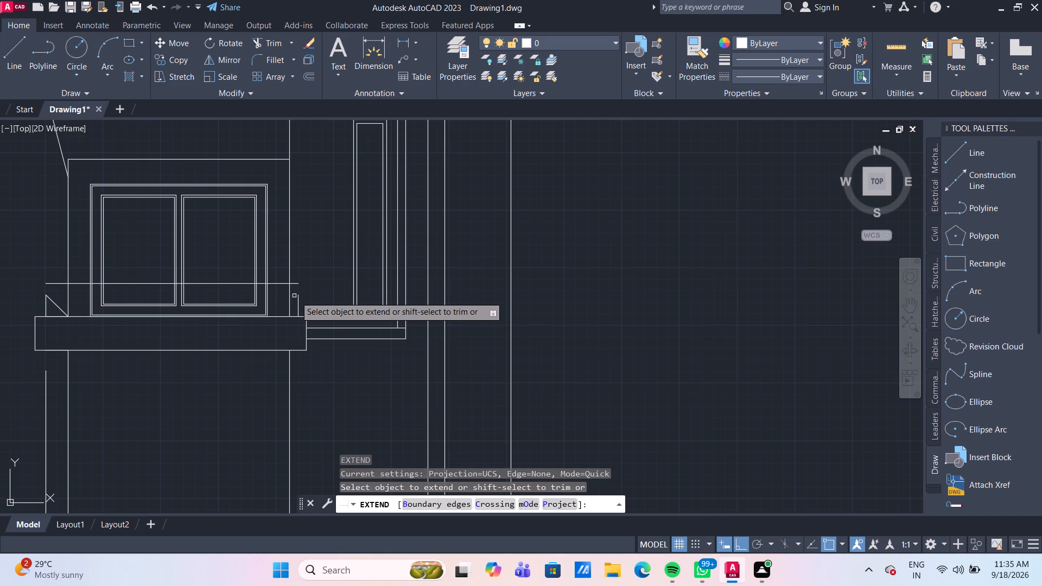
{"action": "left_click", "coordinate": [300, 298]}
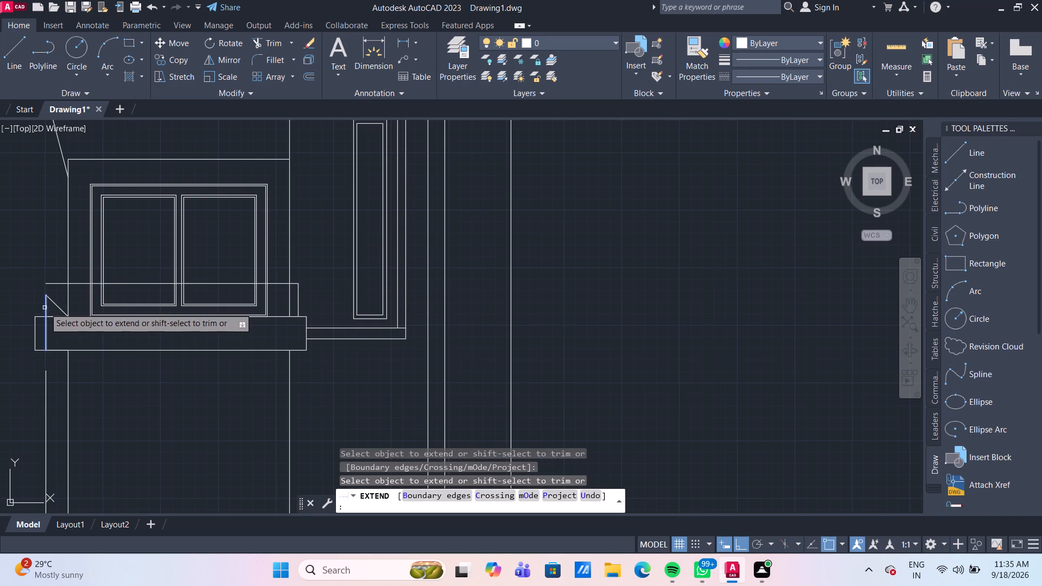
{"action": "left_click", "coordinate": [46, 301]}
{"action": "key", "text": "Escape"}
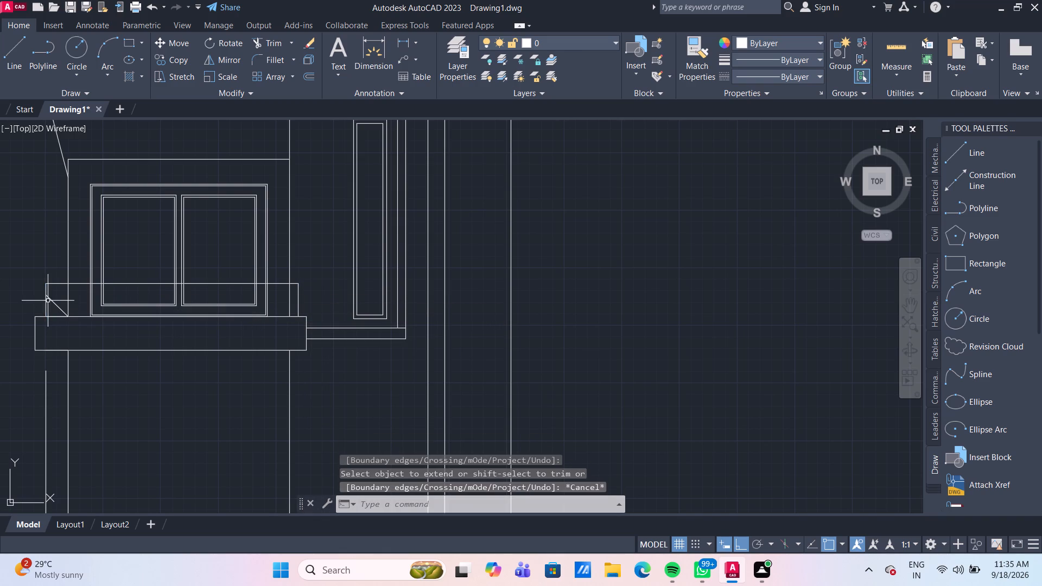
Stretch the upper end of the parapet's short diagonal line to the raised top line's outer corner.
{"action": "left_click", "coordinate": [54, 305]}
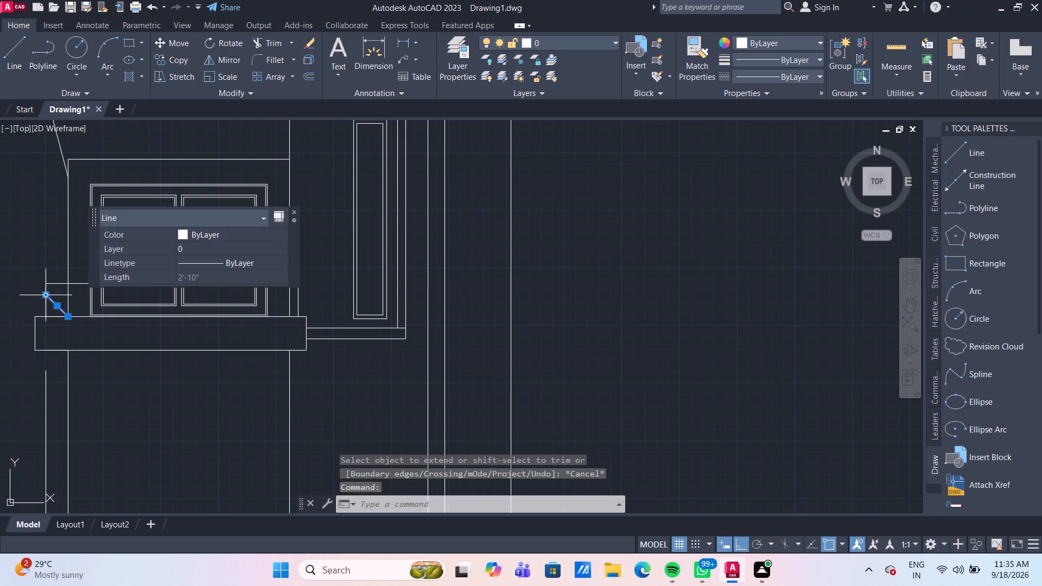
{"action": "left_click", "coordinate": [48, 296]}
{"action": "left_click", "coordinate": [51, 285]}
{"action": "key", "text": "Escape"}
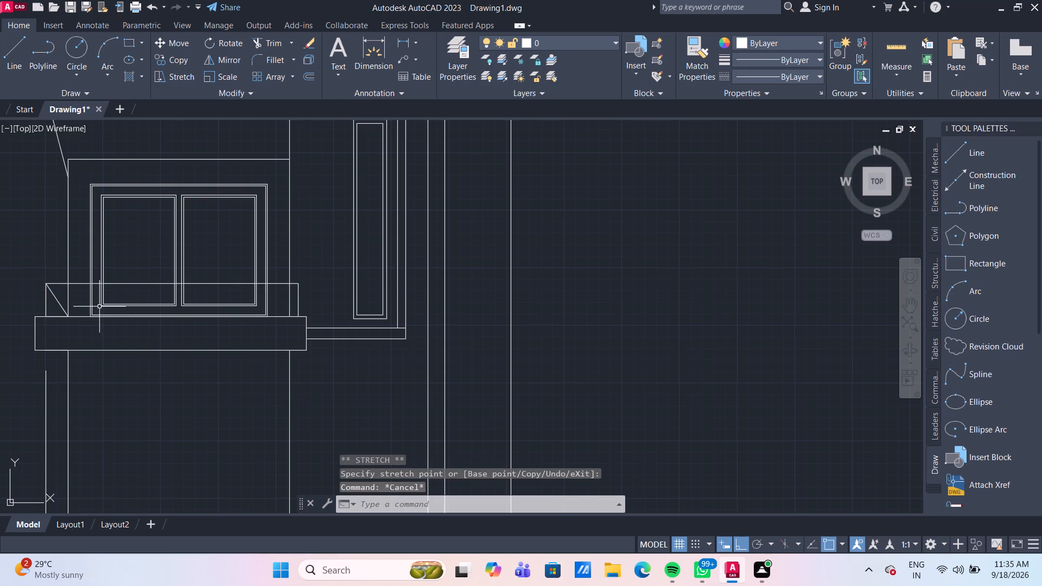
Stretch the upper end of the outermost vertical line below the balcony slab downward, making it about 13'-2" long.
{"action": "scroll", "coordinate": [119, 362], "scroll_direction": "down", "scroll_amount": 1}
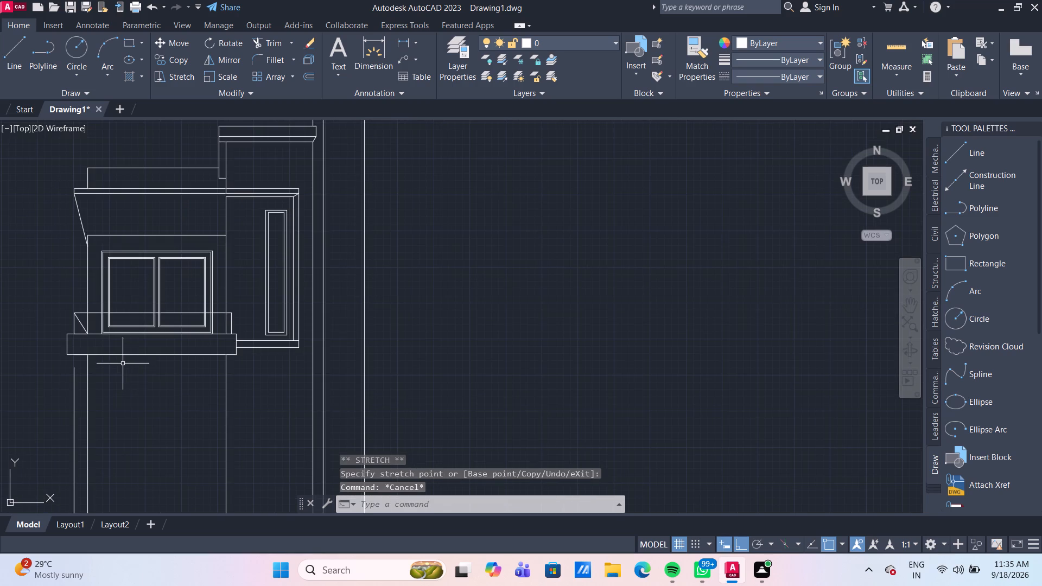
{"action": "scroll", "coordinate": [268, 386], "scroll_direction": "down", "scroll_amount": 1}
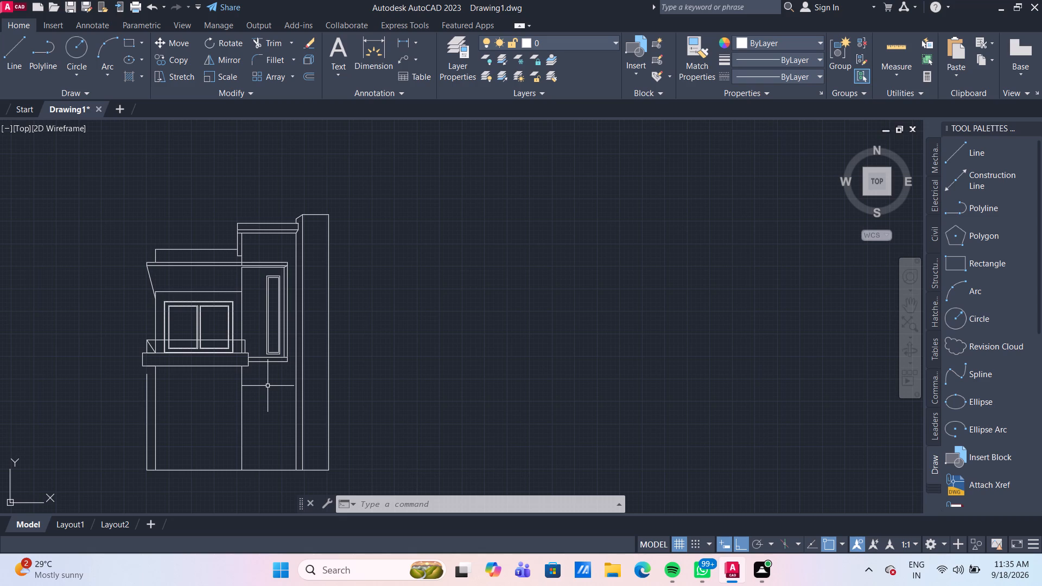
{"action": "scroll", "coordinate": [200, 389], "scroll_direction": "up", "scroll_amount": 2}
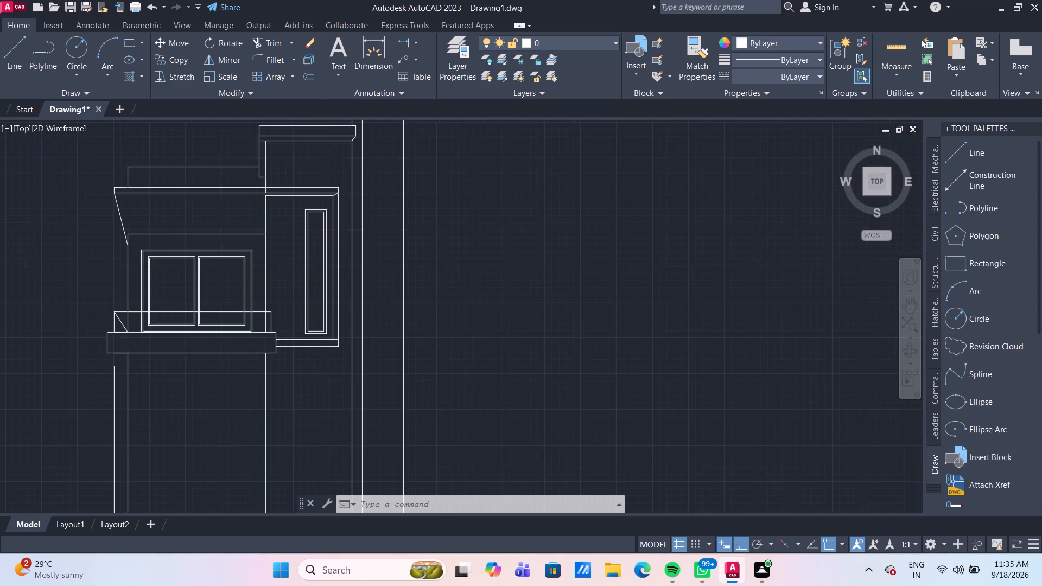
{"action": "middle_click_drag", "start_coordinate": [203, 378], "coordinate": [226, 333]}
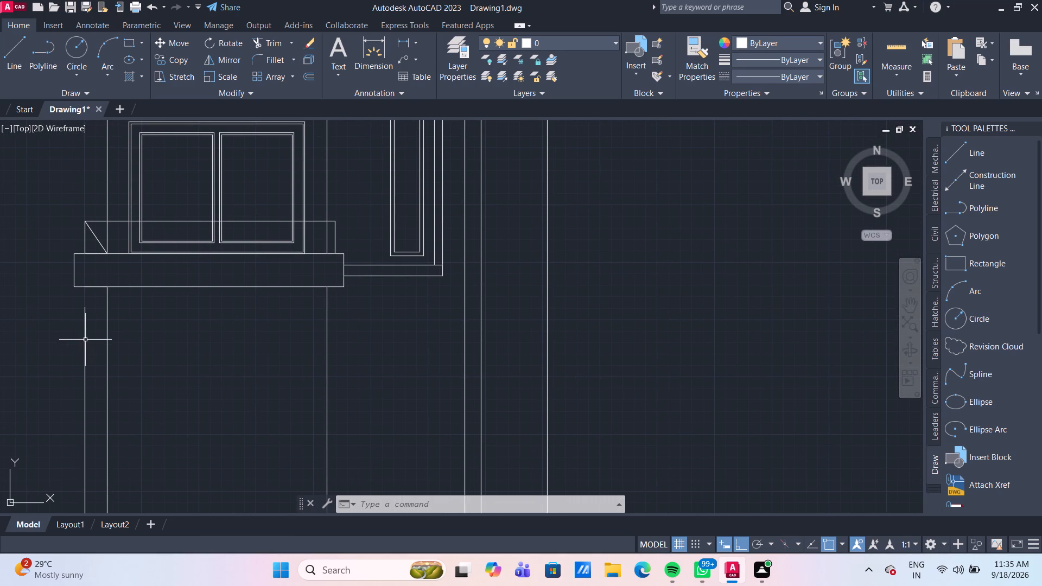
{"action": "left_click", "coordinate": [84, 340]}
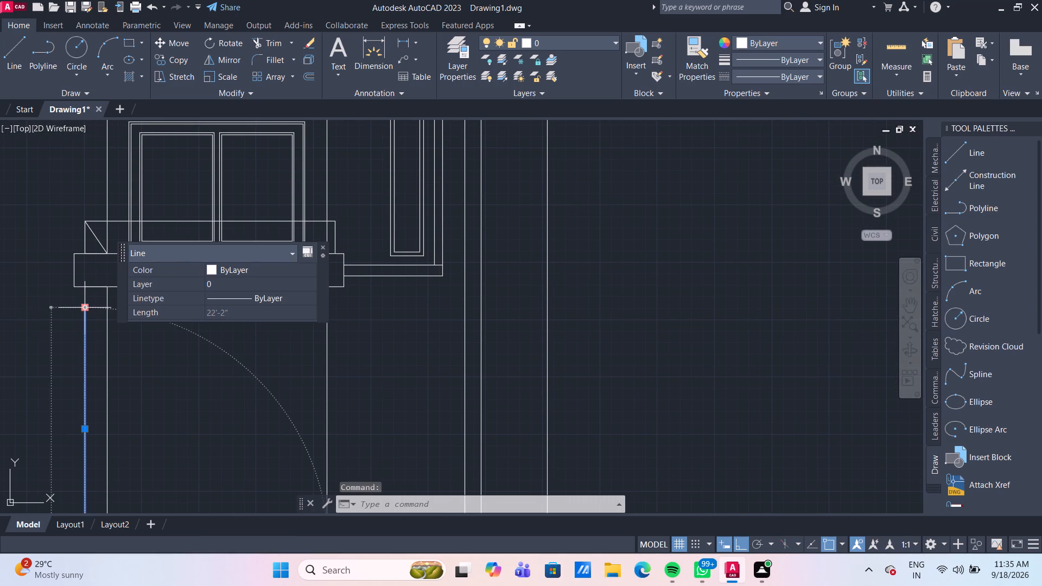
{"action": "left_click", "coordinate": [86, 305]}
{"action": "left_click", "coordinate": [87, 406]}
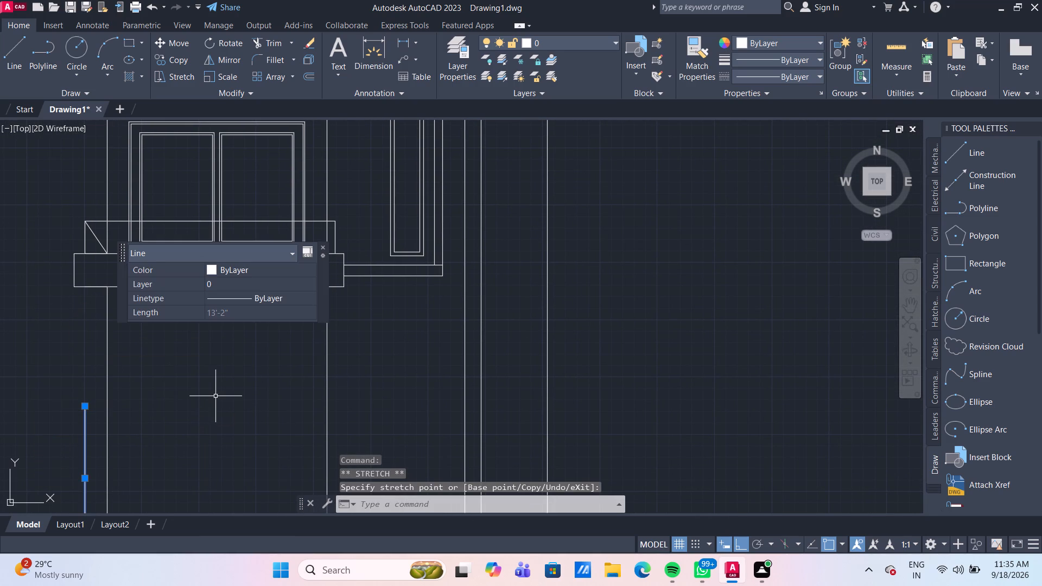
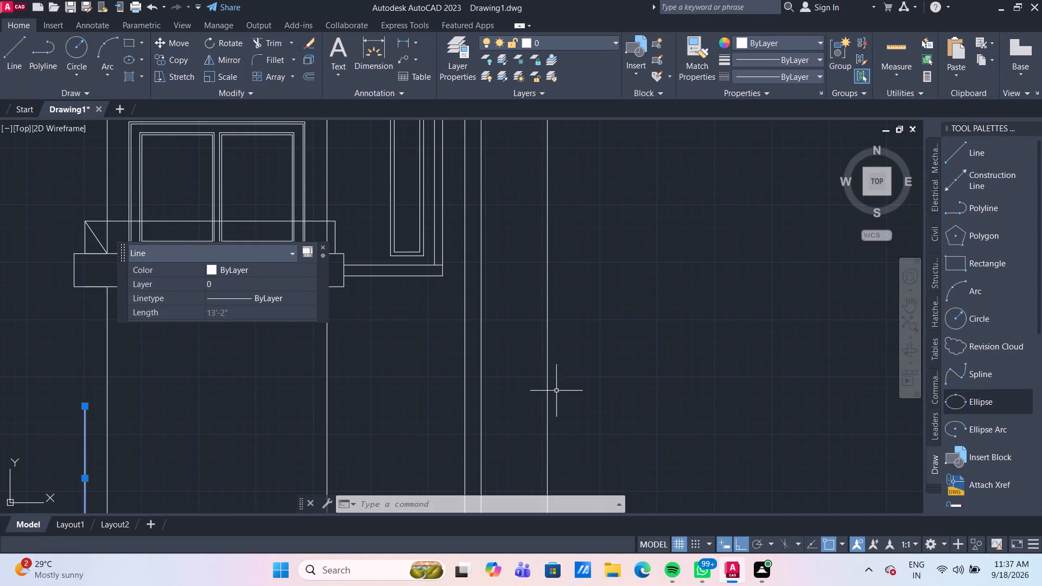
Draw a diagonal line about 3'-10" long at roughly 37° from the balcony slab's lower outer corner down to the ground-floor wall line.
{"action": "scroll", "coordinate": [530, 385], "scroll_direction": "down", "scroll_amount": 1}
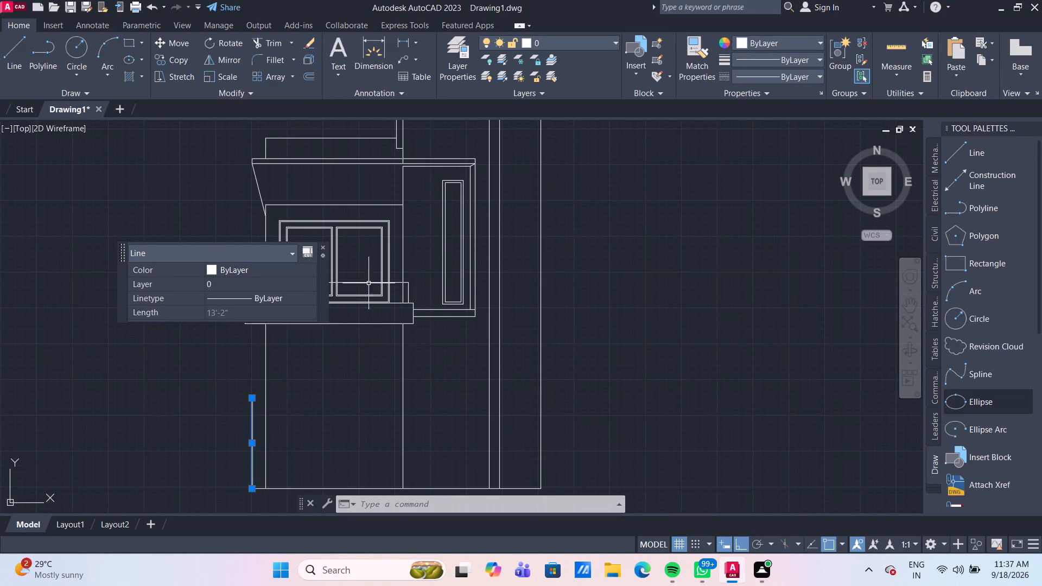
{"action": "key", "text": "Escape"}
{"action": "scroll", "coordinate": [467, 392], "scroll_direction": "down", "scroll_amount": 1}
{"action": "middle_click_drag", "start_coordinate": [467, 392], "coordinate": [440, 352]}
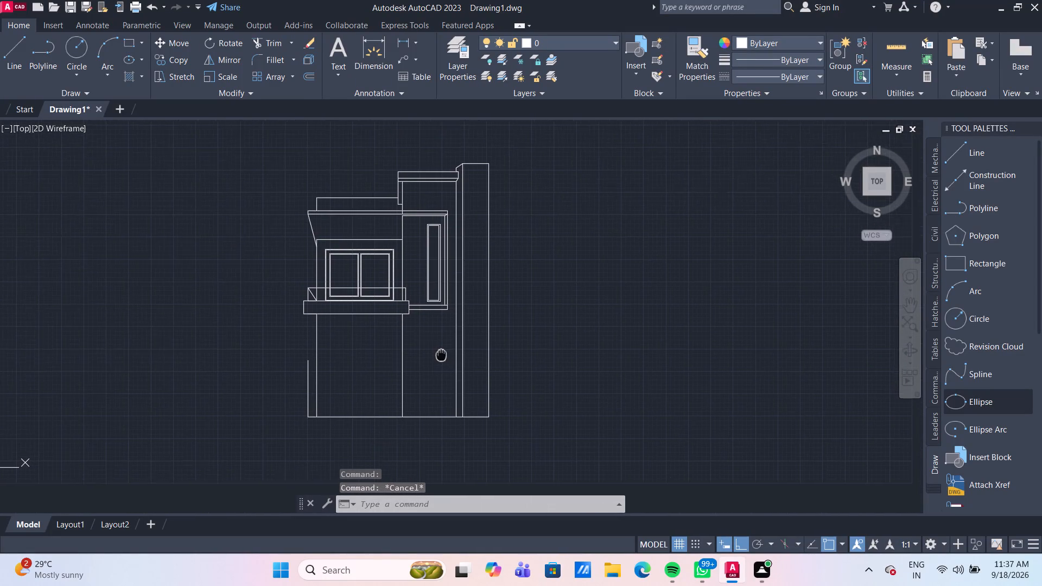
{"action": "middle_click_drag", "start_coordinate": [440, 352], "coordinate": [439, 350]}
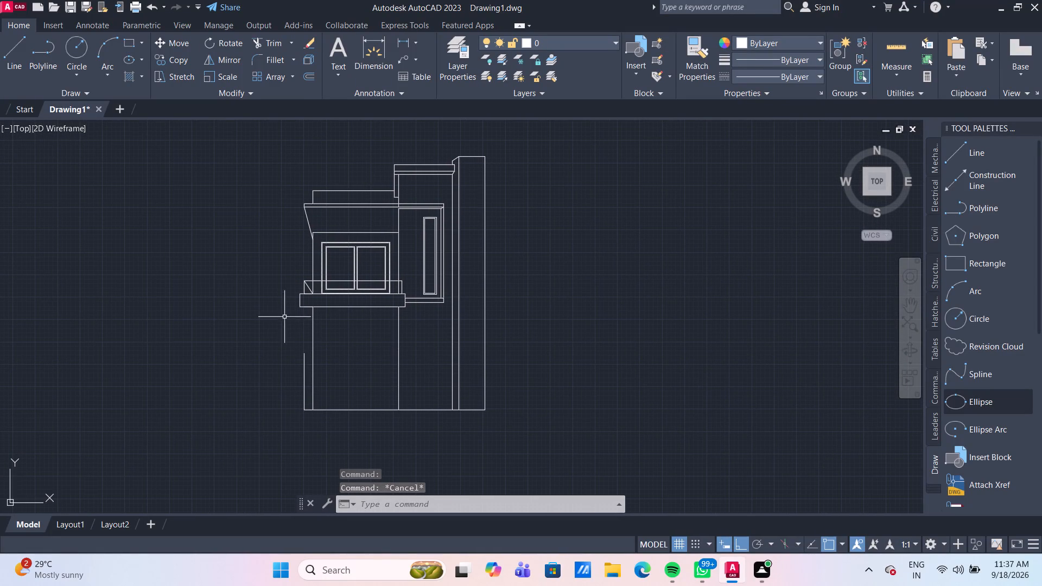
{"action": "scroll", "coordinate": [321, 321], "scroll_direction": "up", "scroll_amount": 2}
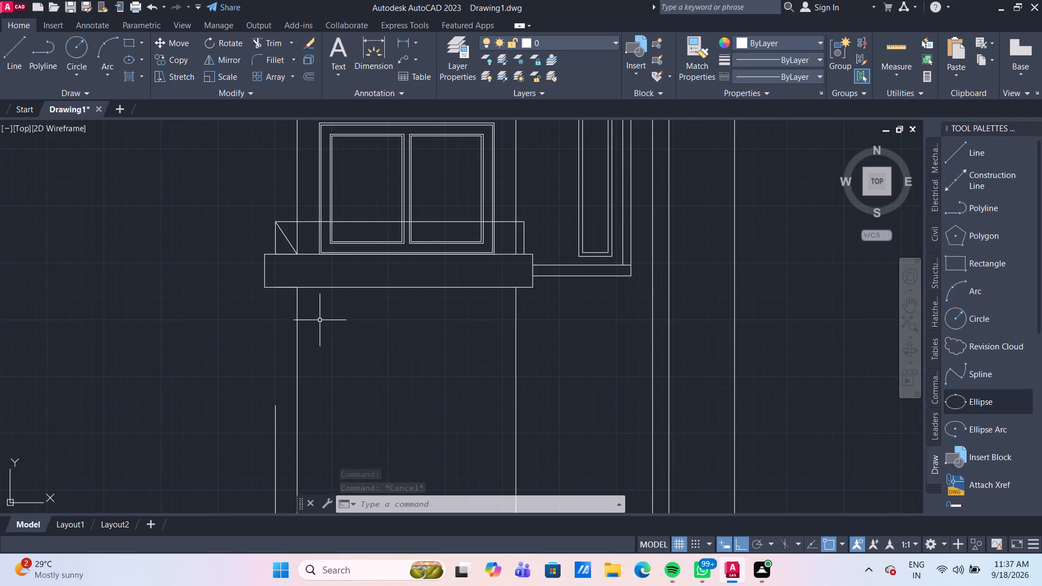
{"action": "scroll", "coordinate": [308, 310], "scroll_direction": "up", "scroll_amount": 1}
{"action": "left_click", "coordinate": [14, 51]}
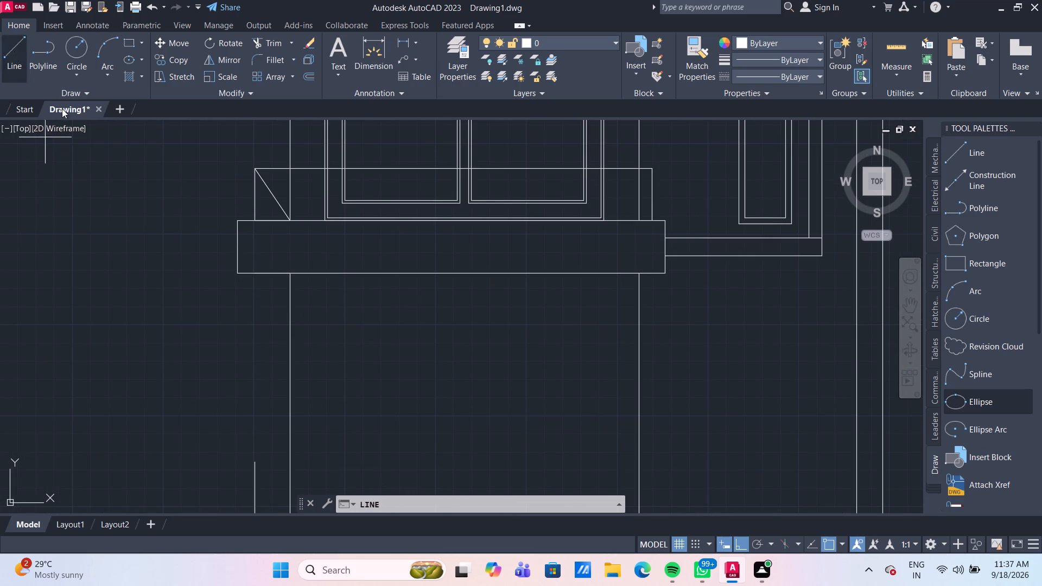
{"action": "left_click", "coordinate": [236, 275]}
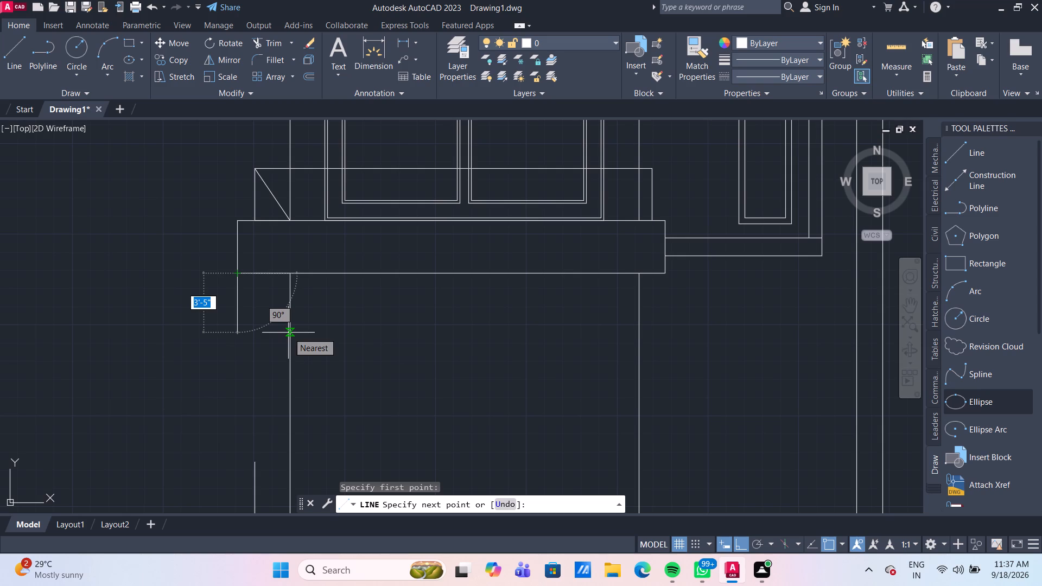
{"action": "key", "text": "F8"}
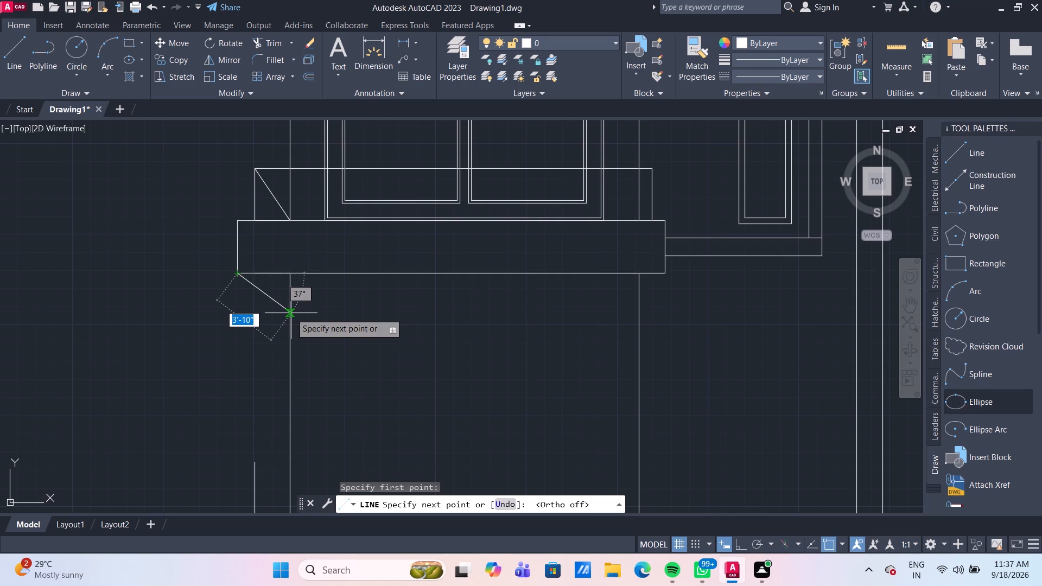
{"action": "left_click", "coordinate": [291, 313]}
{"action": "key", "text": "Escape"}
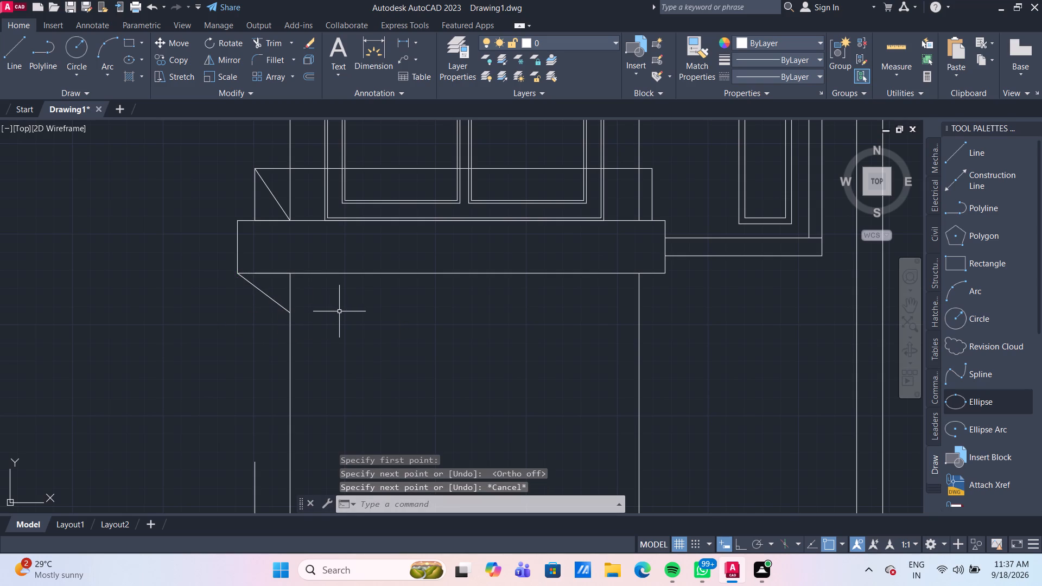
Offset the balcony slab's bottom line 1' downward.
{"action": "key", "text": "o"}
{"action": "key", "text": "Return"}
{"action": "key", "text": "Return"}
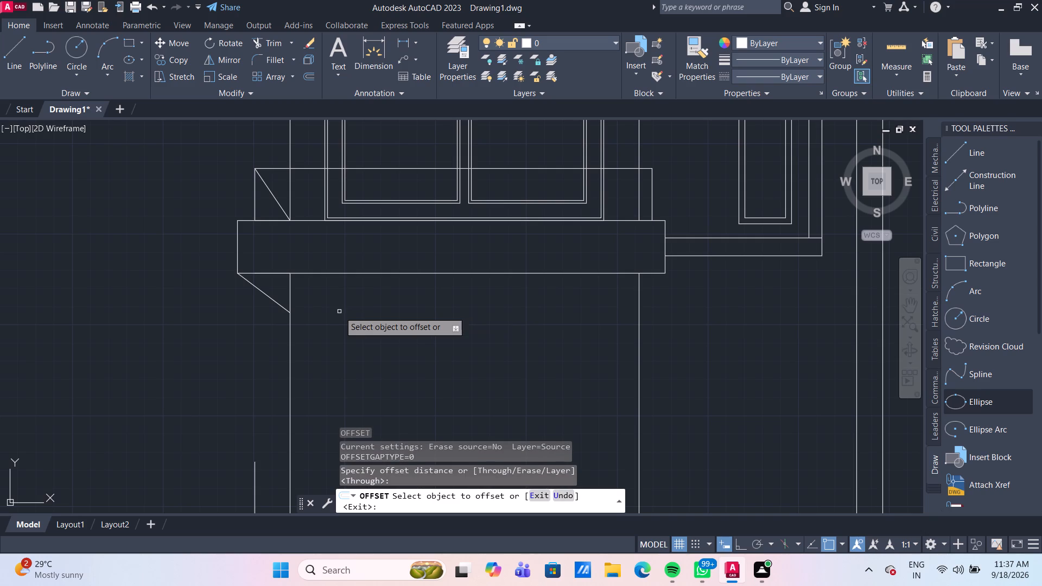
{"action": "left_click", "coordinate": [367, 275]}
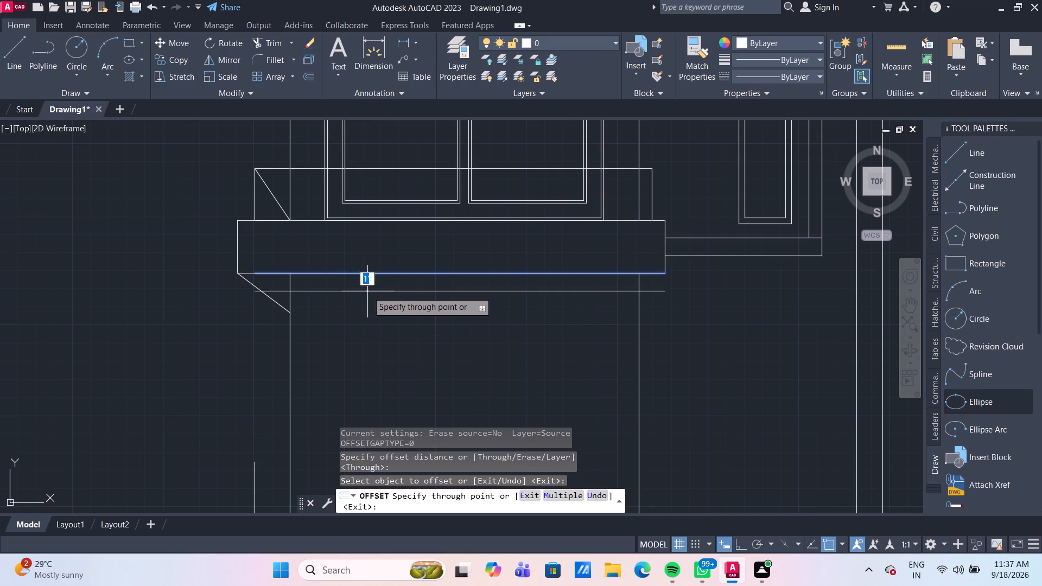
{"action": "type", "text": "1'"}
{"action": "key", "text": "Return"}
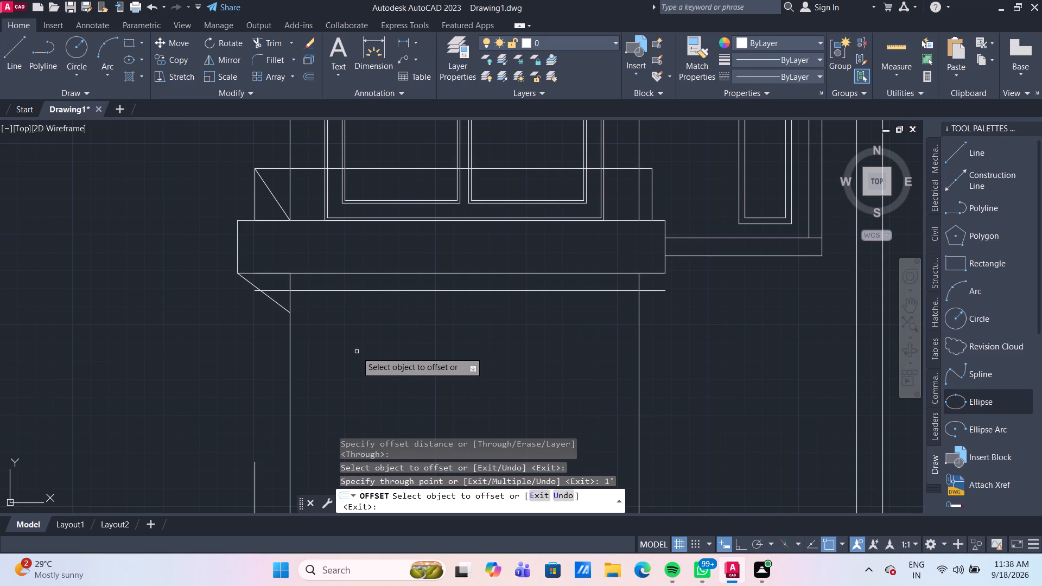
{"action": "key", "text": "Escape"}
Trim the offset line's overhang around the diagonal back to the wall, and both wall lines between the slab and the offset line.
{"action": "type", "text": "TR"}
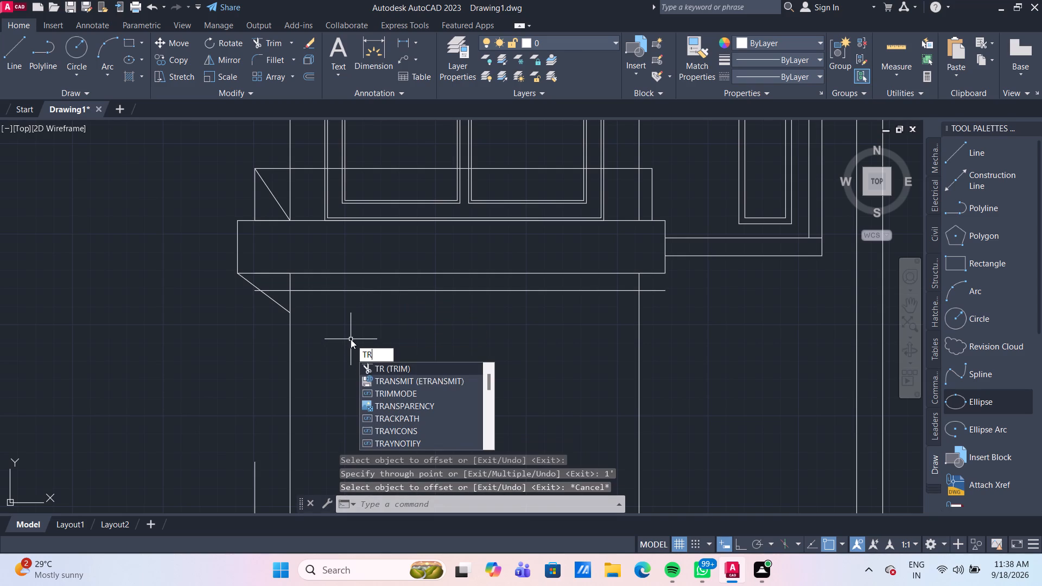
{"action": "key", "text": "Return"}
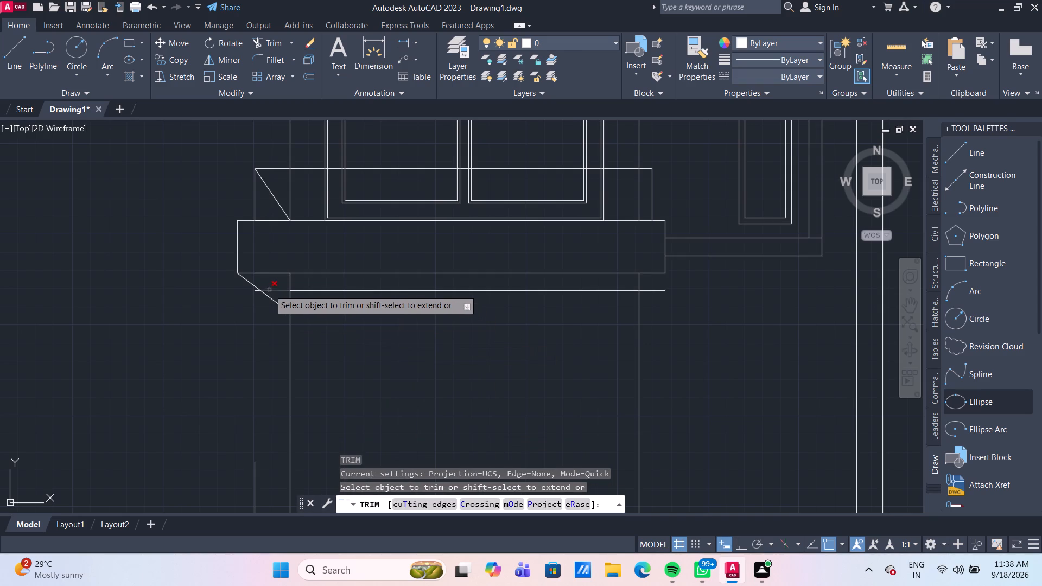
{"action": "scroll", "coordinate": [269, 290], "scroll_direction": "up", "scroll_amount": 1}
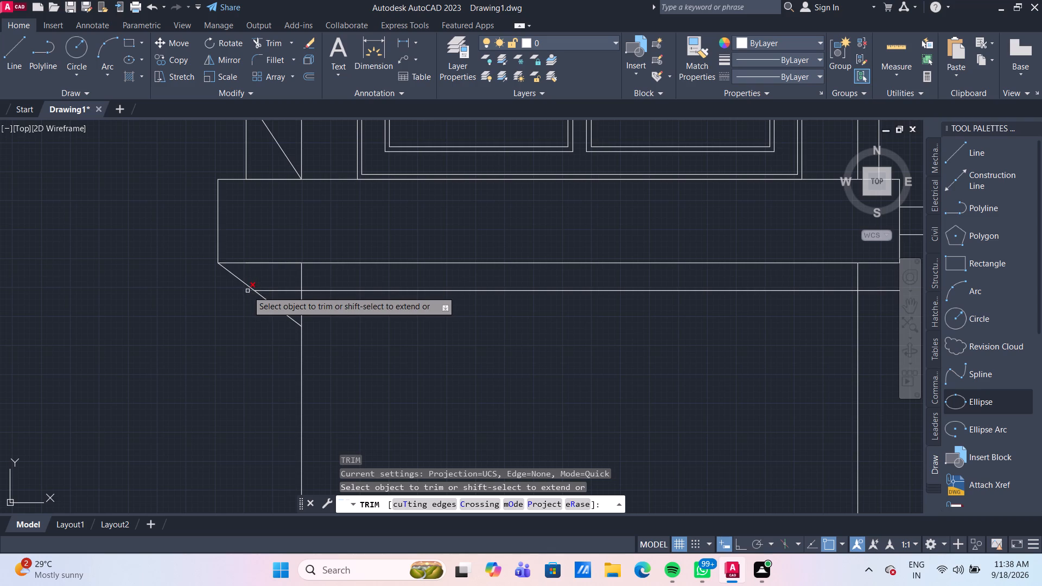
{"action": "left_click", "coordinate": [247, 291]}
{"action": "left_click", "coordinate": [276, 290]}
{"action": "left_click", "coordinate": [301, 273]}
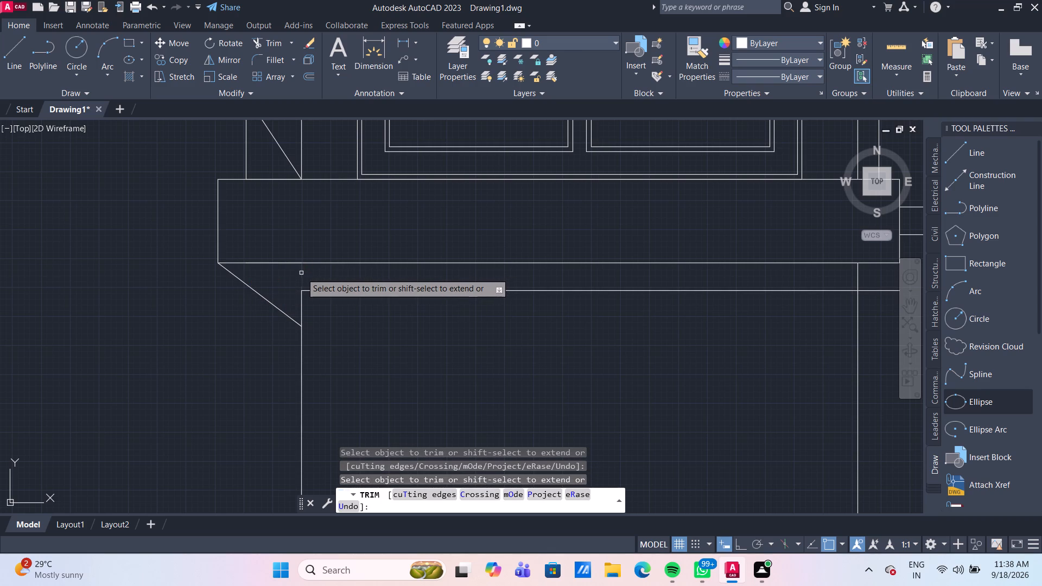
{"action": "scroll", "coordinate": [580, 362], "scroll_direction": "down", "scroll_amount": 2}
{"action": "middle_click_drag", "start_coordinate": [613, 356], "coordinate": [528, 330]}
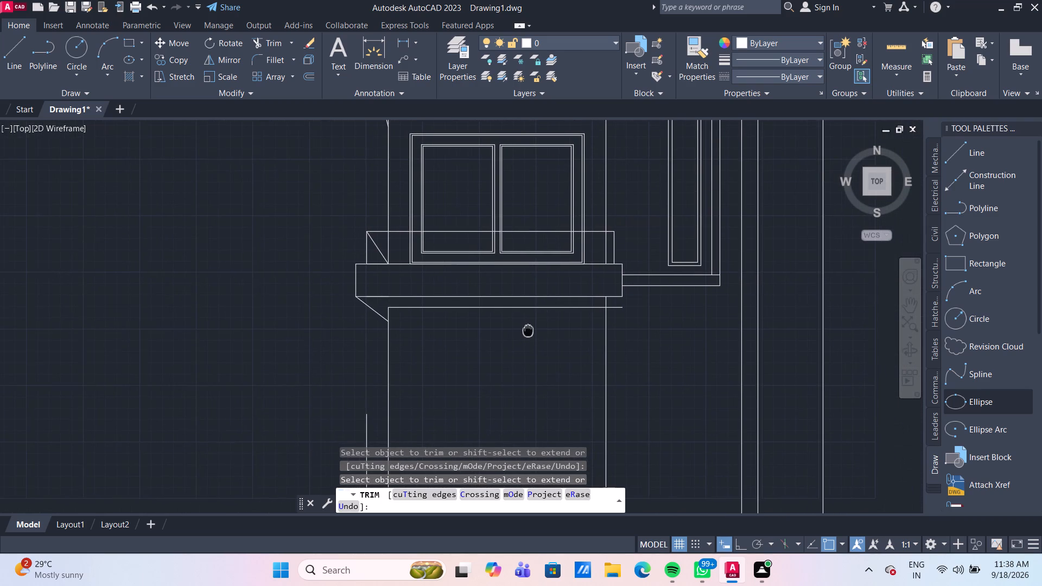
{"action": "middle_click_drag", "start_coordinate": [528, 330], "coordinate": [503, 336]}
{"action": "scroll", "coordinate": [632, 319], "scroll_direction": "up", "scroll_amount": 2}
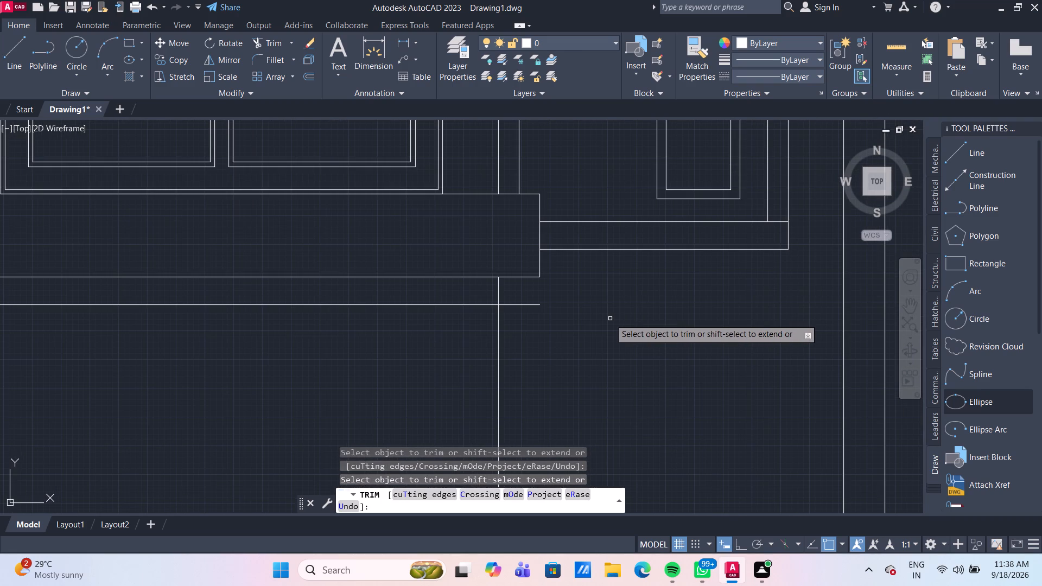
{"action": "left_click", "coordinate": [499, 292]}
{"action": "key", "text": "Escape"}
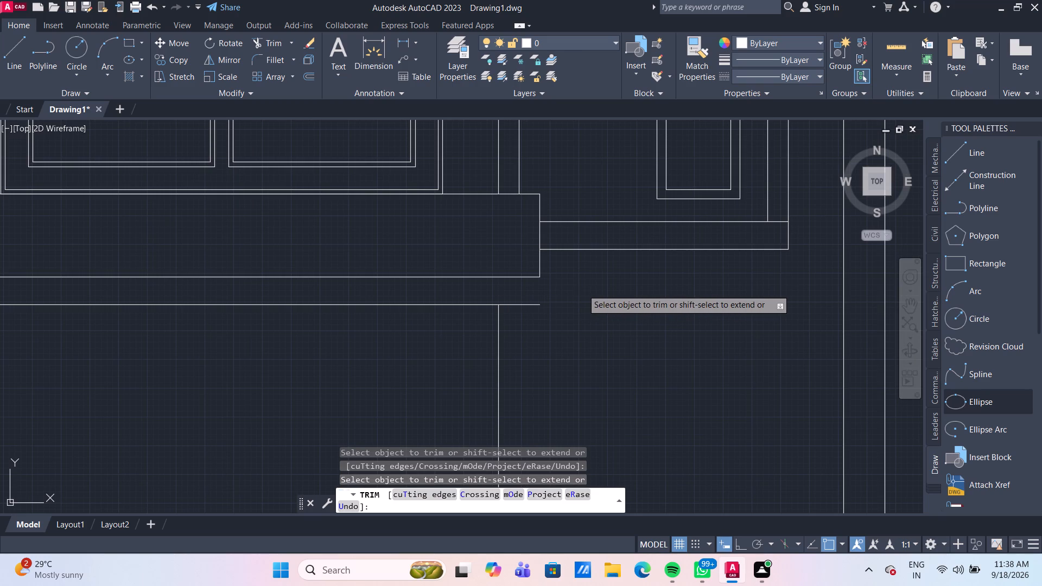
Extend the balcony slab's end line nearest the tall column down to the offset line.
{"action": "type", "text": "EX"}
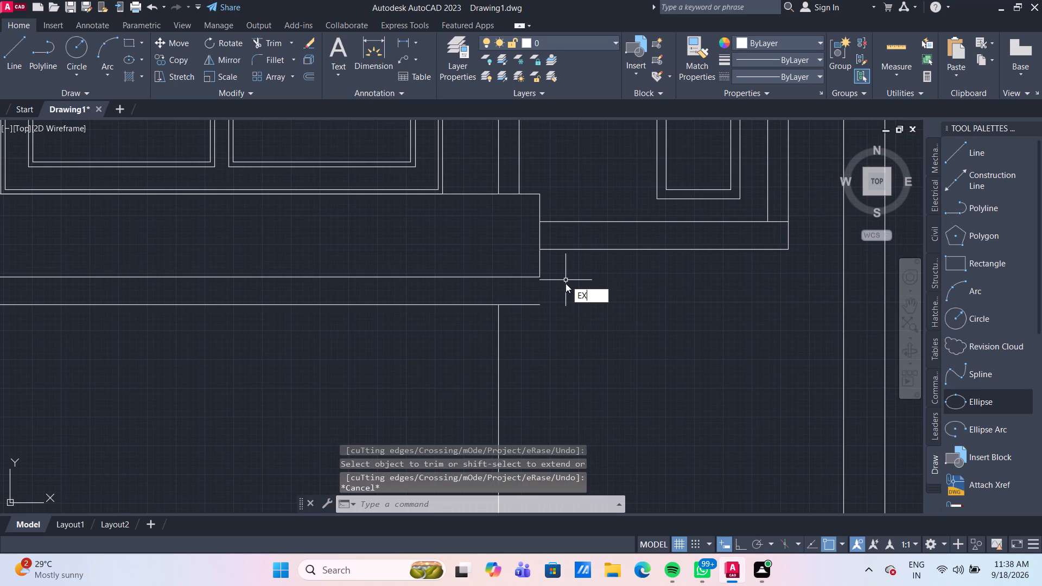
{"action": "key", "text": "Return"}
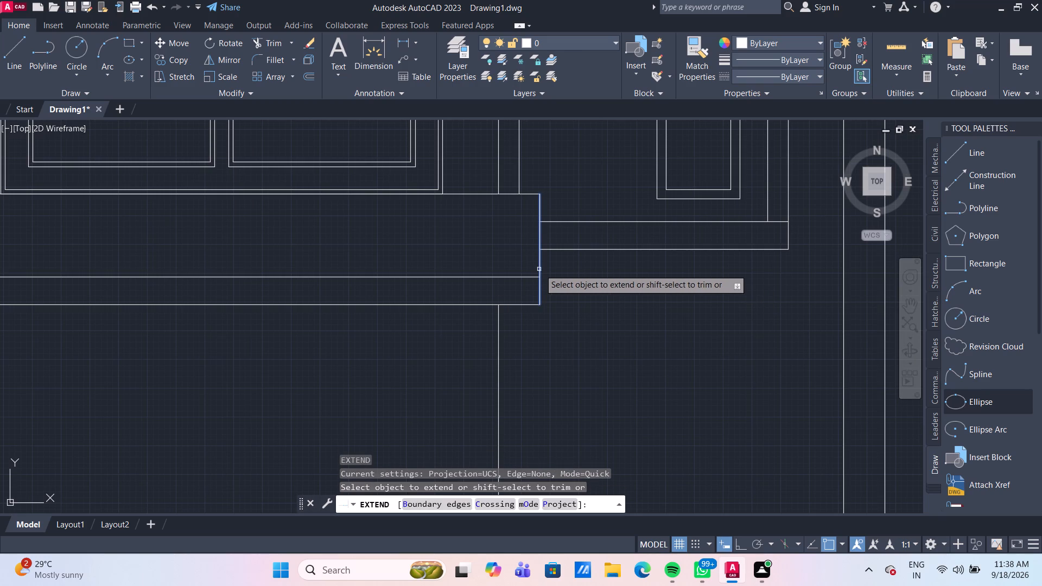
{"action": "left_click", "coordinate": [540, 269]}
{"action": "key", "text": "Escape"}
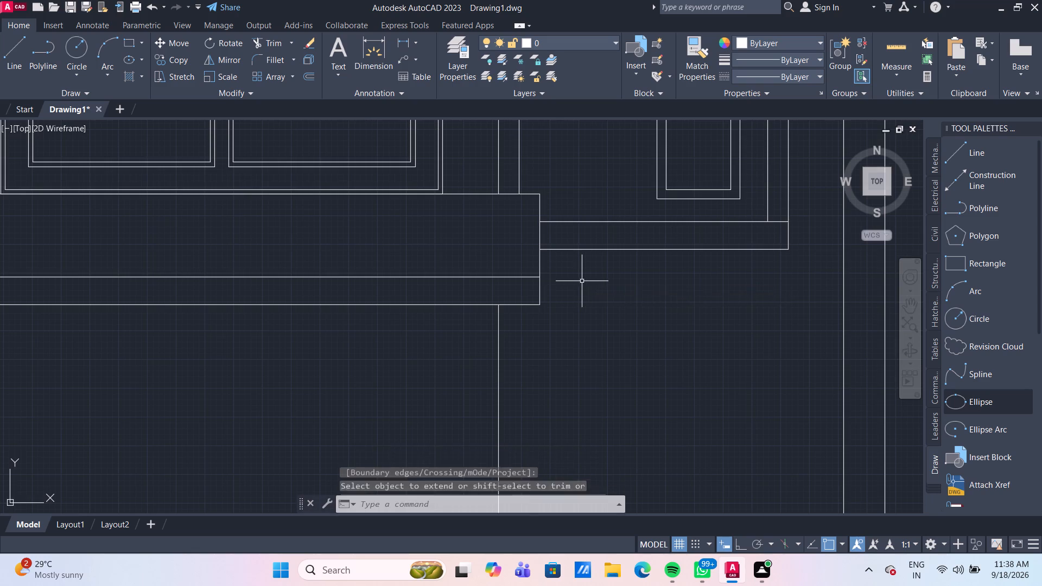
Draw a horizontal line across the ground floor from the midpoint of the wall line under the diagonal to the tall column's nearest vertical line.
{"action": "scroll", "coordinate": [582, 281], "scroll_direction": "down", "scroll_amount": 3}
{"action": "middle_click_drag", "start_coordinate": [606, 315], "coordinate": [605, 316]}
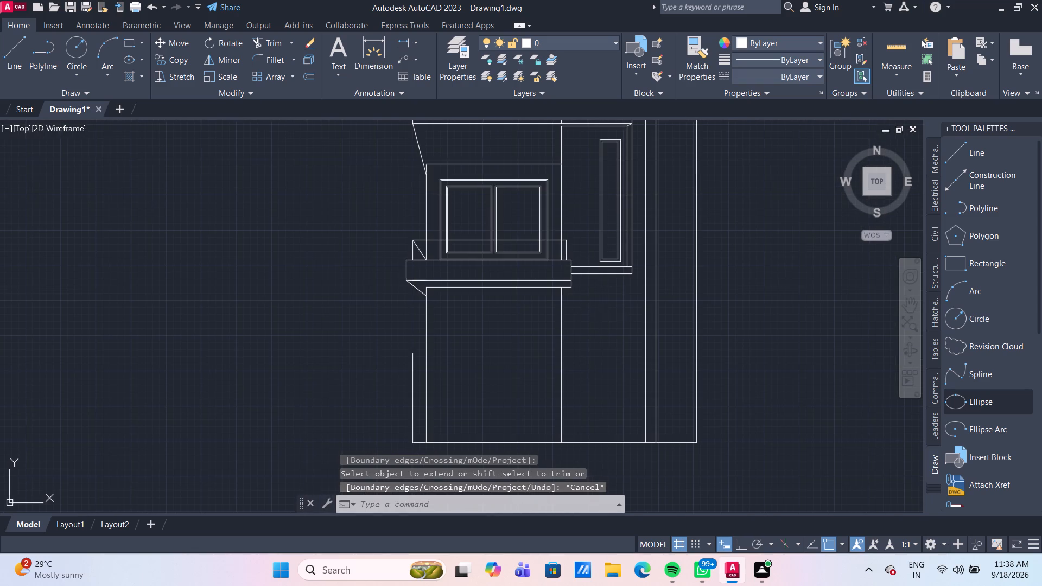
{"action": "middle_click_drag", "start_coordinate": [605, 316], "coordinate": [579, 342]}
{"action": "scroll", "coordinate": [600, 319], "scroll_direction": "down", "scroll_amount": 1}
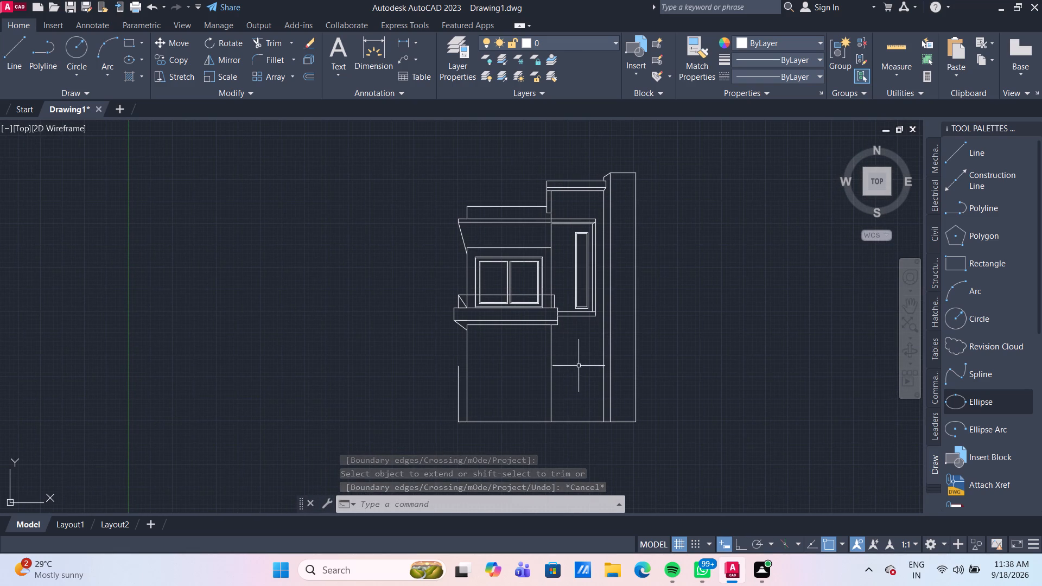
{"action": "scroll", "coordinate": [575, 361], "scroll_direction": "up", "scroll_amount": 1}
{"action": "middle_click_drag", "start_coordinate": [574, 361], "coordinate": [566, 384]}
{"action": "scroll", "coordinate": [564, 381], "scroll_direction": "down", "scroll_amount": 1}
{"action": "middle_click_drag", "start_coordinate": [565, 381], "coordinate": [566, 380]}
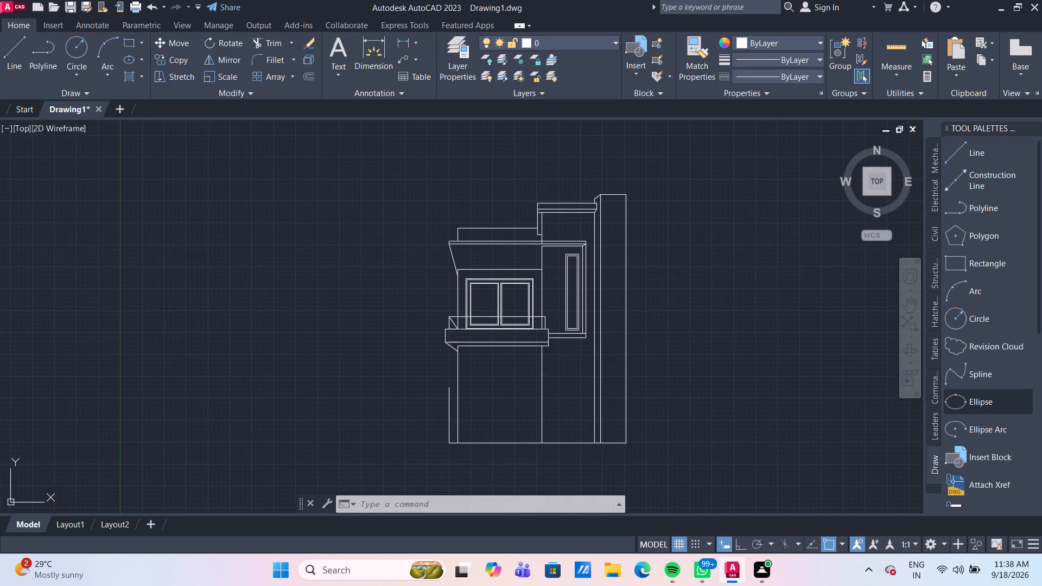
{"action": "middle_click_drag", "start_coordinate": [566, 380], "coordinate": [513, 370]}
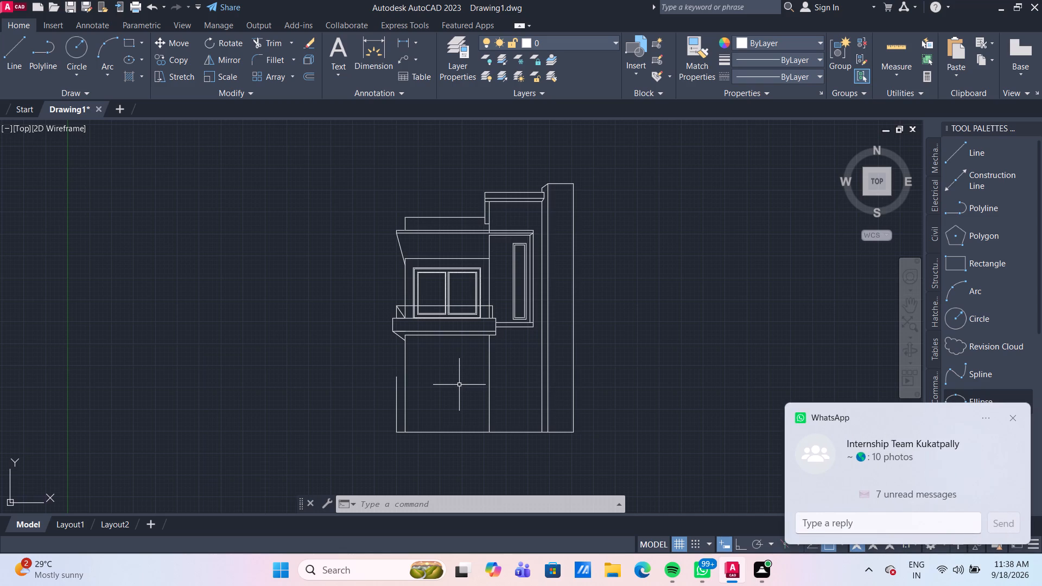
{"action": "scroll", "coordinate": [459, 385], "scroll_direction": "up", "scroll_amount": 1}
{"action": "middle_click_drag", "start_coordinate": [460, 385], "coordinate": [458, 343]}
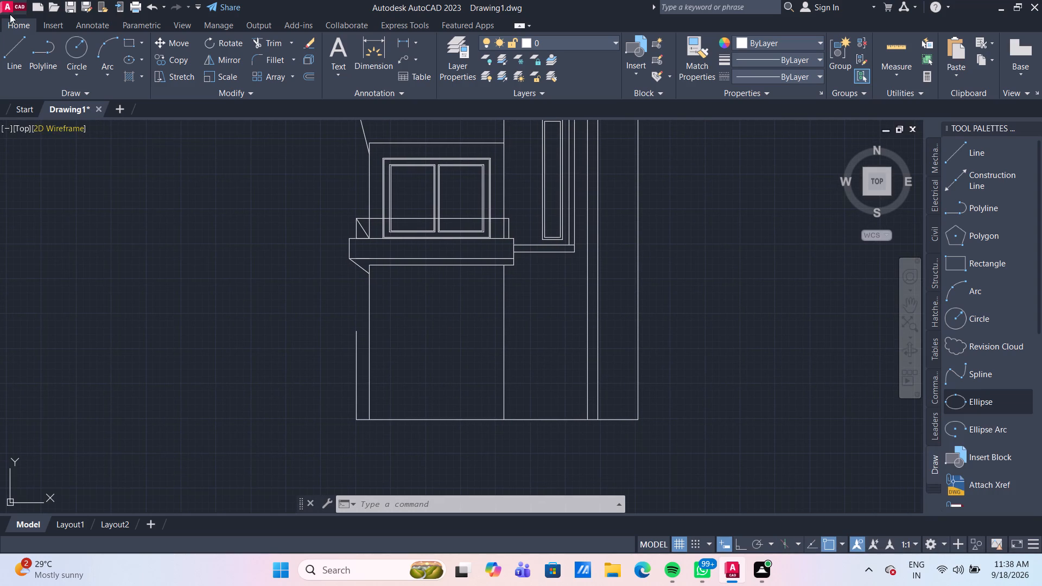
{"action": "left_click", "coordinate": [17, 47]}
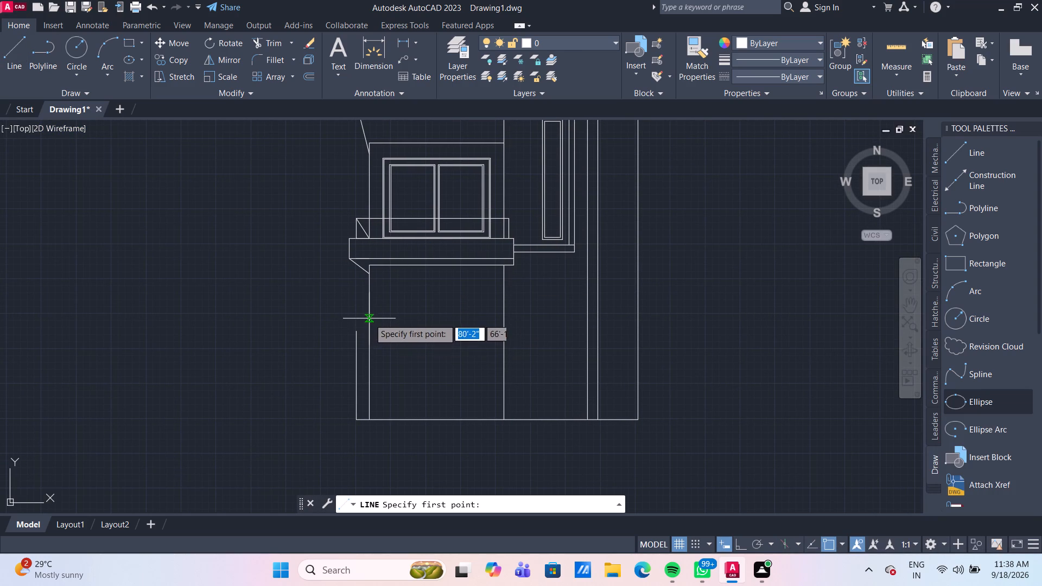
{"action": "left_click", "coordinate": [368, 346]}
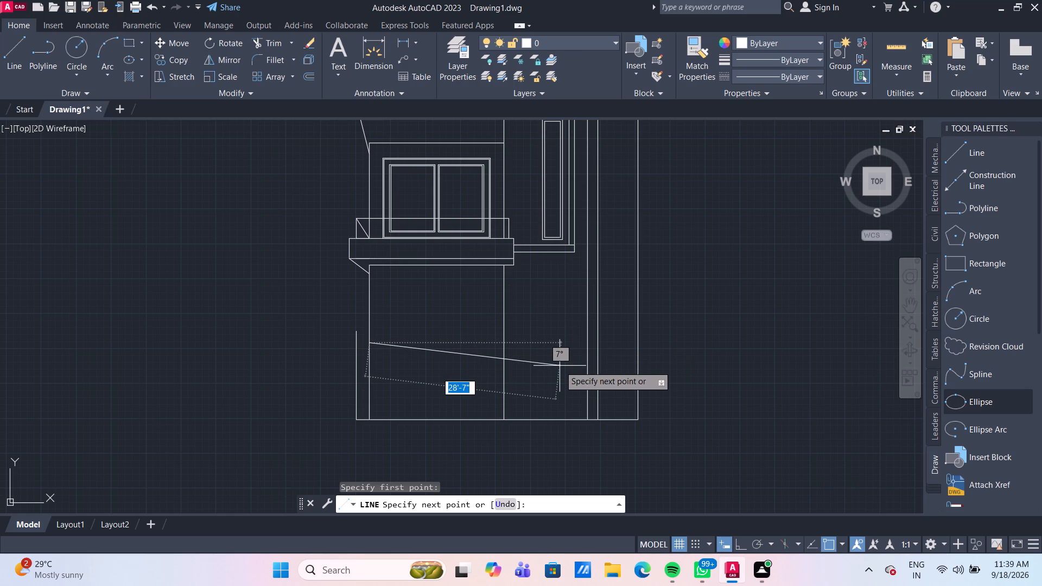
{"action": "key", "text": "F8"}
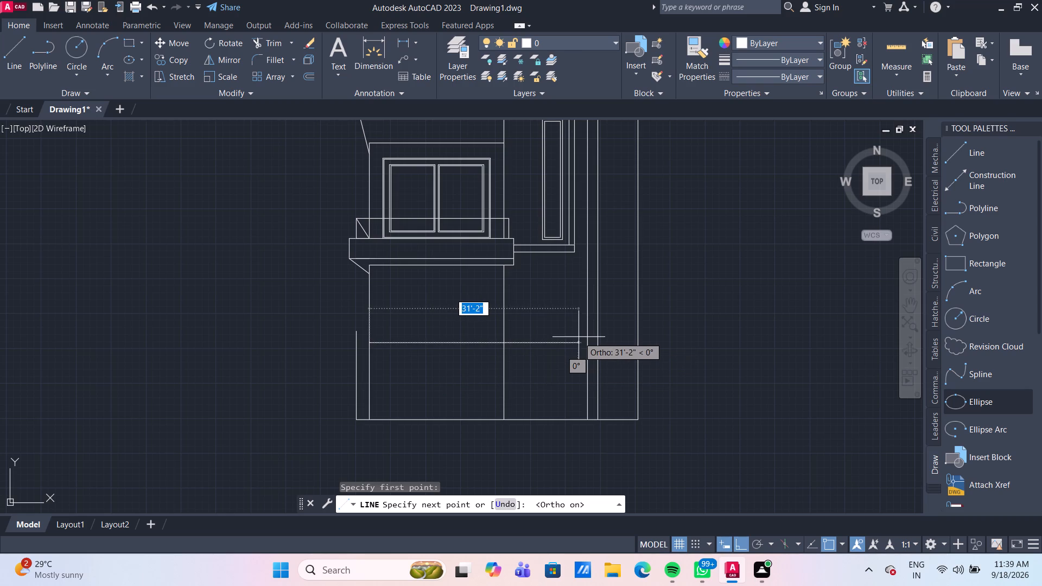
{"action": "left_click", "coordinate": [584, 346]}
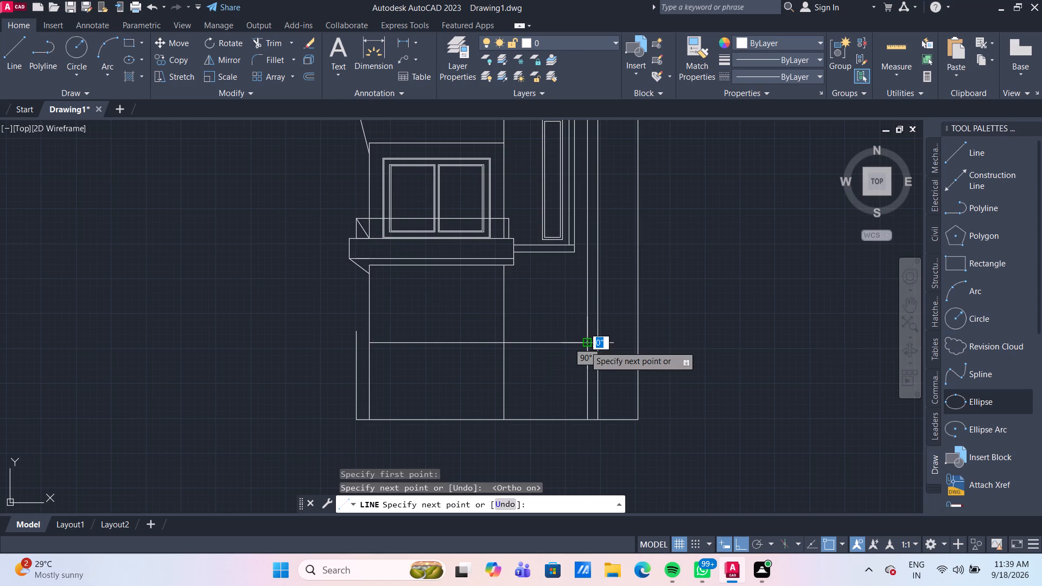
{"action": "key", "text": "Return"}
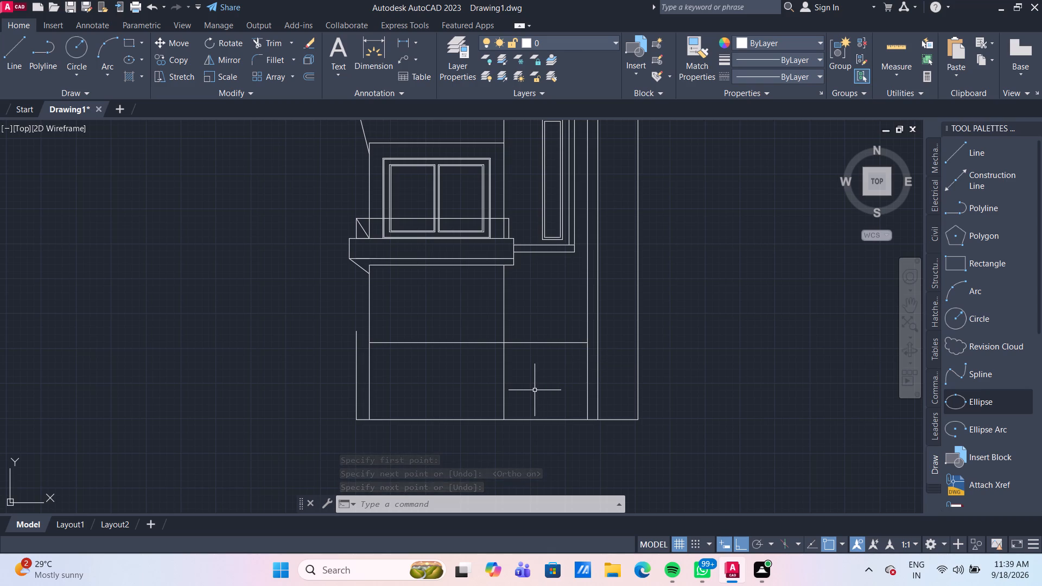
{"action": "scroll", "coordinate": [535, 390], "scroll_direction": "down", "scroll_amount": 1}
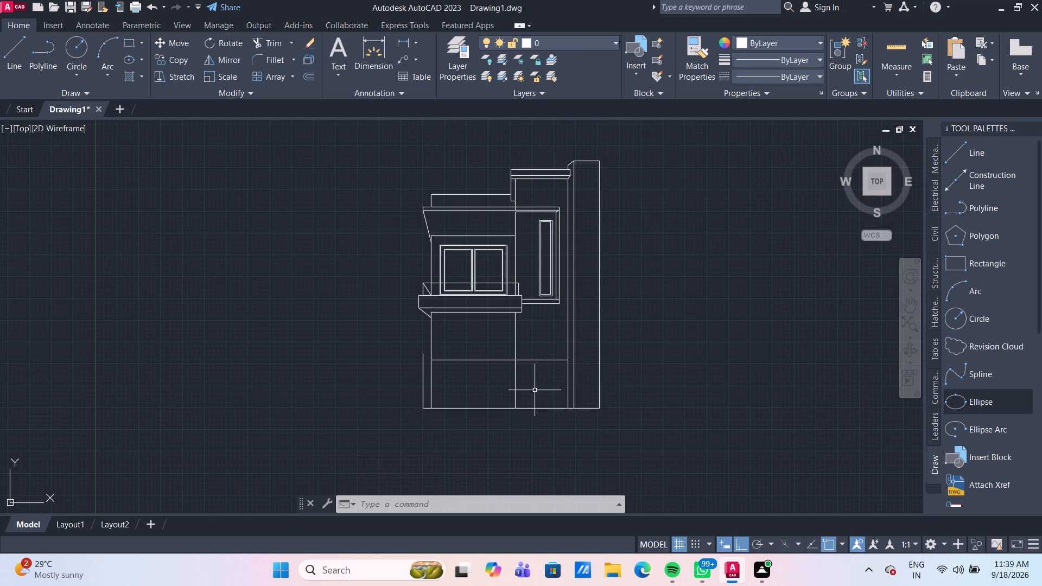
{"action": "middle_click_drag", "start_coordinate": [536, 391], "coordinate": [536, 406]}
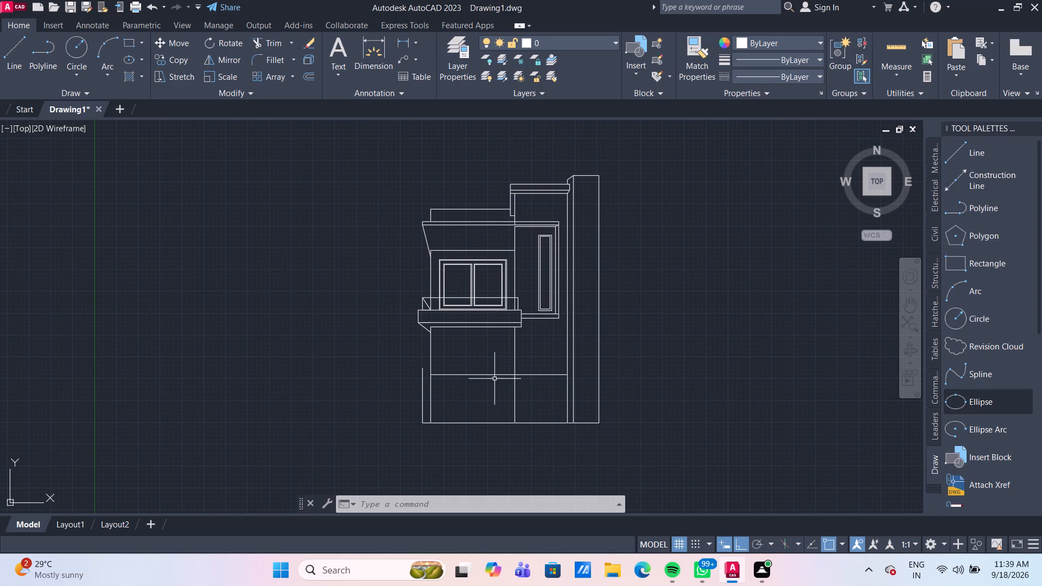
Offset the horizontal line across the ground-floor wall 3' downward.
{"action": "key", "text": "o"}
{"action": "key", "text": "Return"}
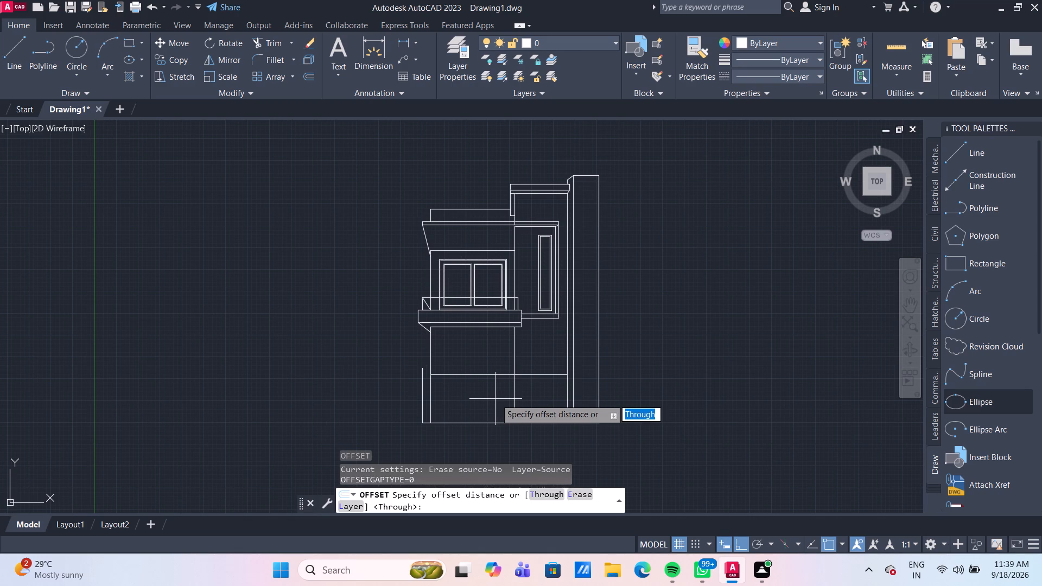
{"action": "key", "text": "Return"}
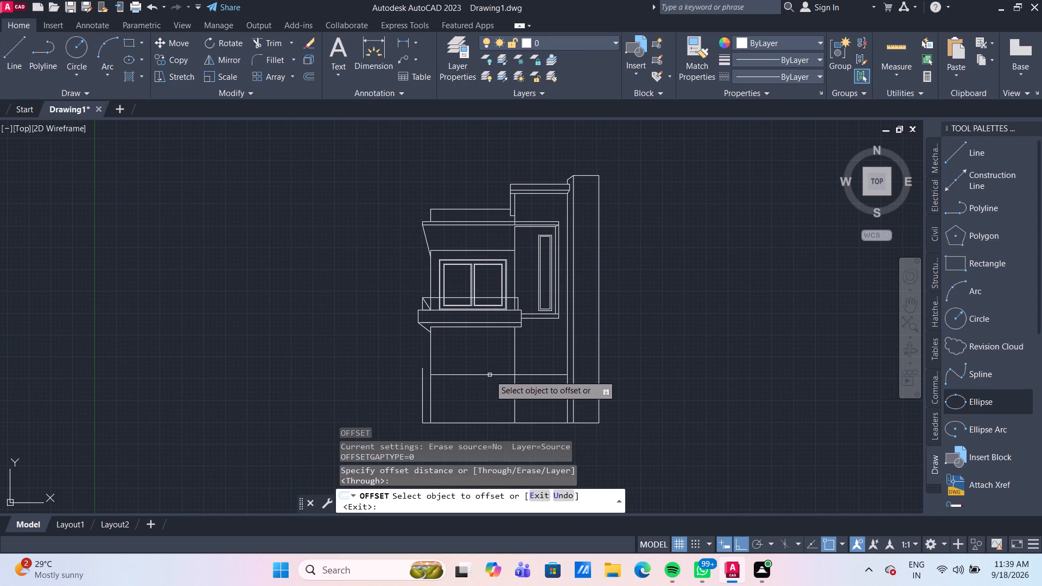
{"action": "left_click", "coordinate": [490, 375]}
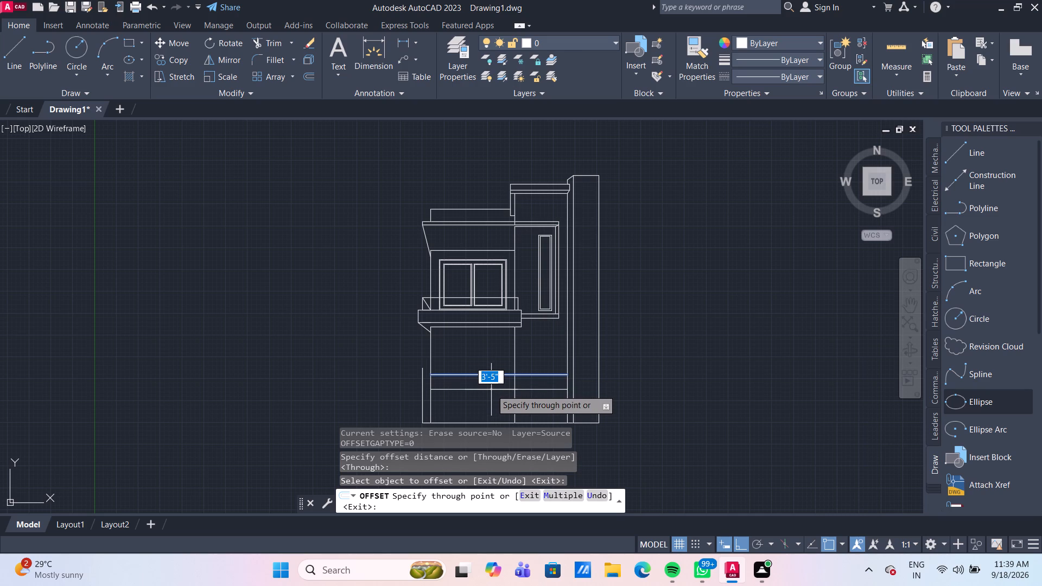
{"action": "type", "text": "3'"}
{"action": "key", "text": "Return"}
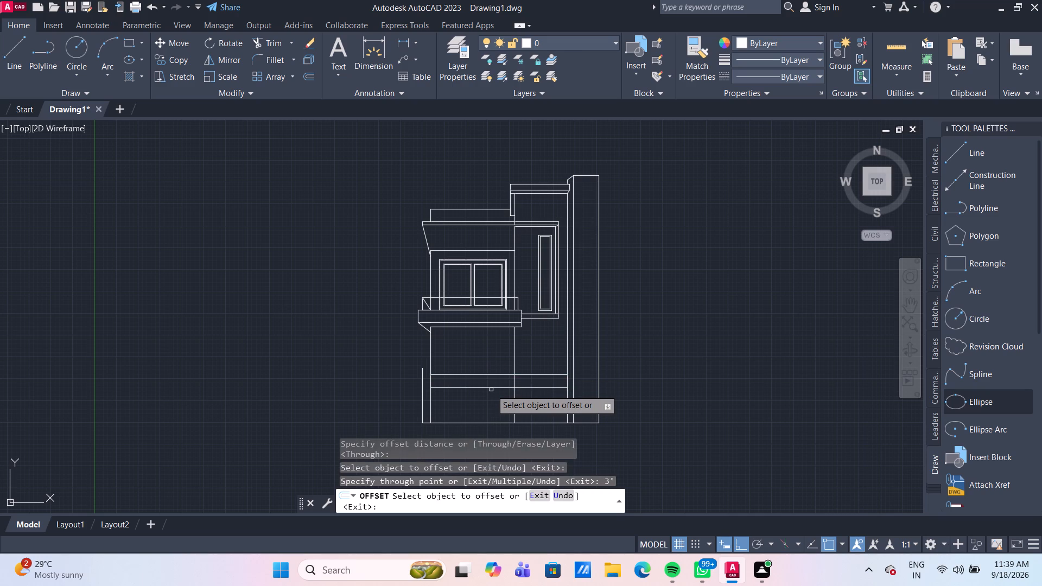
{"action": "key", "text": "Escape"}
Delete the original horizontal line across the ground floor, above its offset copy.
{"action": "left_click", "coordinate": [487, 374]}
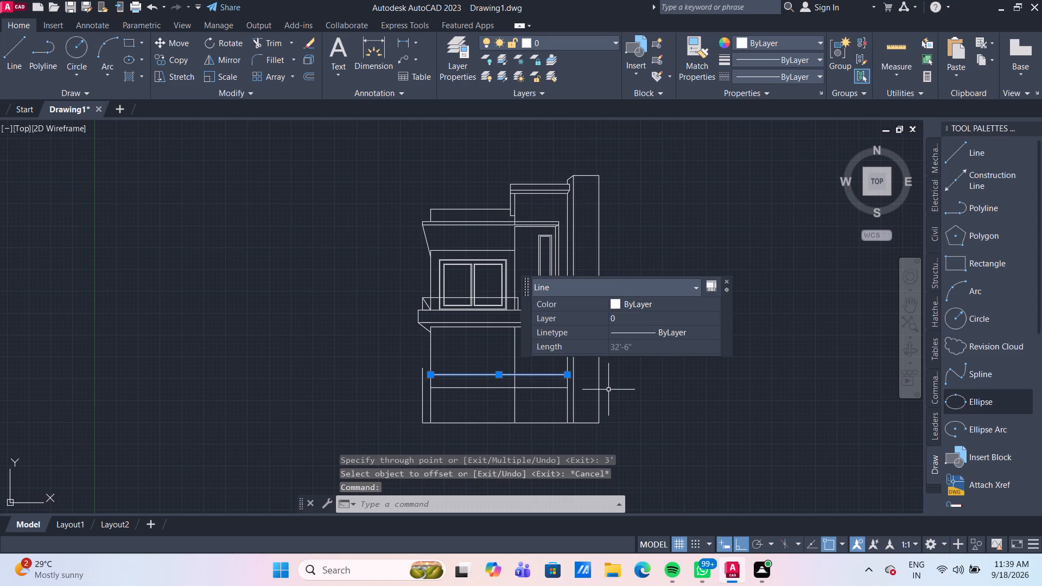
{"action": "key", "text": "Delete"}
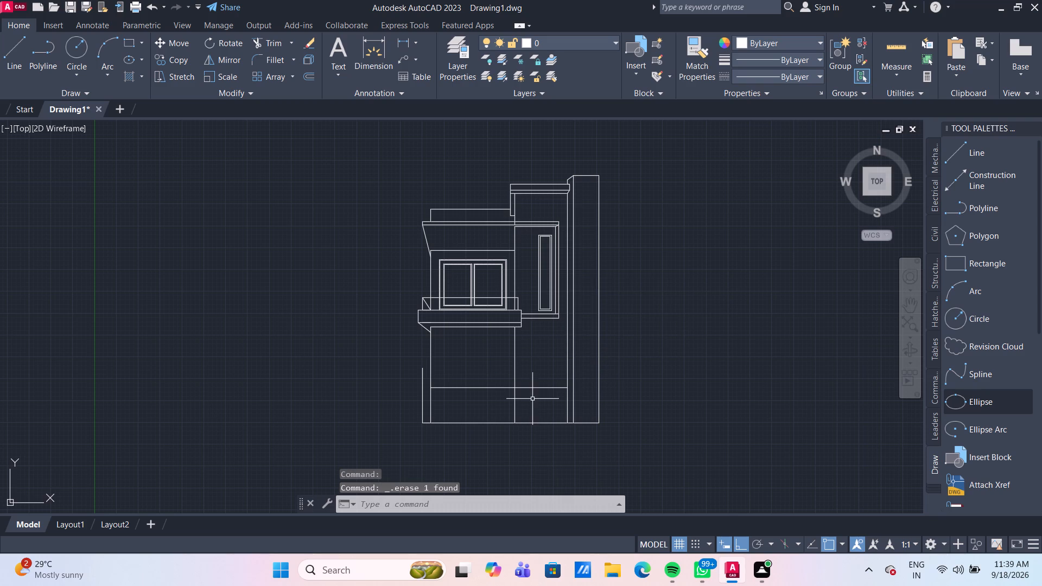
{"action": "scroll", "coordinate": [529, 399], "scroll_direction": "up", "scroll_amount": 2}
{"action": "middle_click_drag", "start_coordinate": [529, 399], "coordinate": [521, 350]}
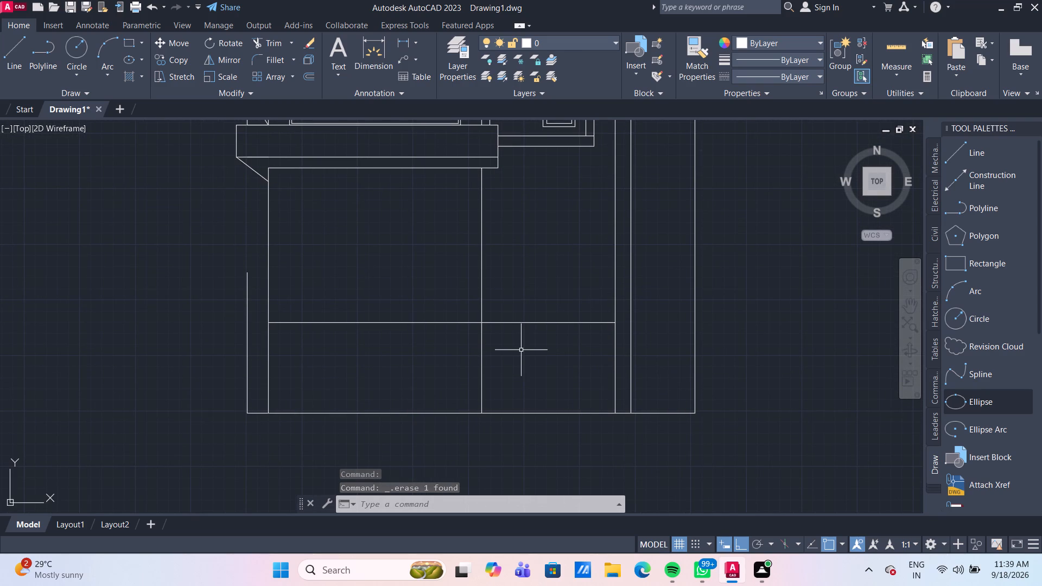
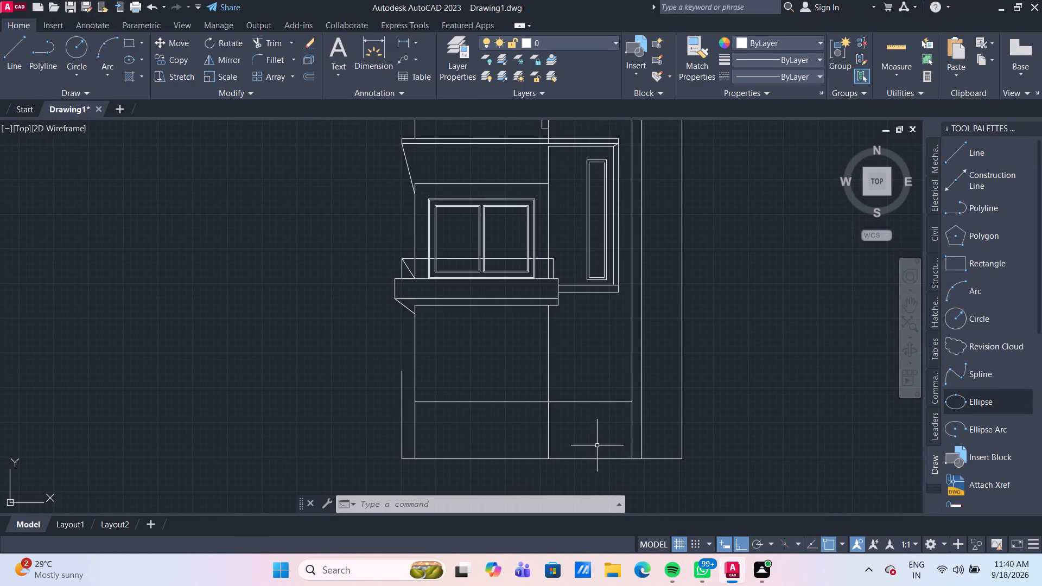
Quick-measure the ground-floor wall panel between the balcony slab's underside and the horizontal dividing line.
{"action": "scroll", "coordinate": [466, 389], "scroll_direction": "up", "scroll_amount": 1}
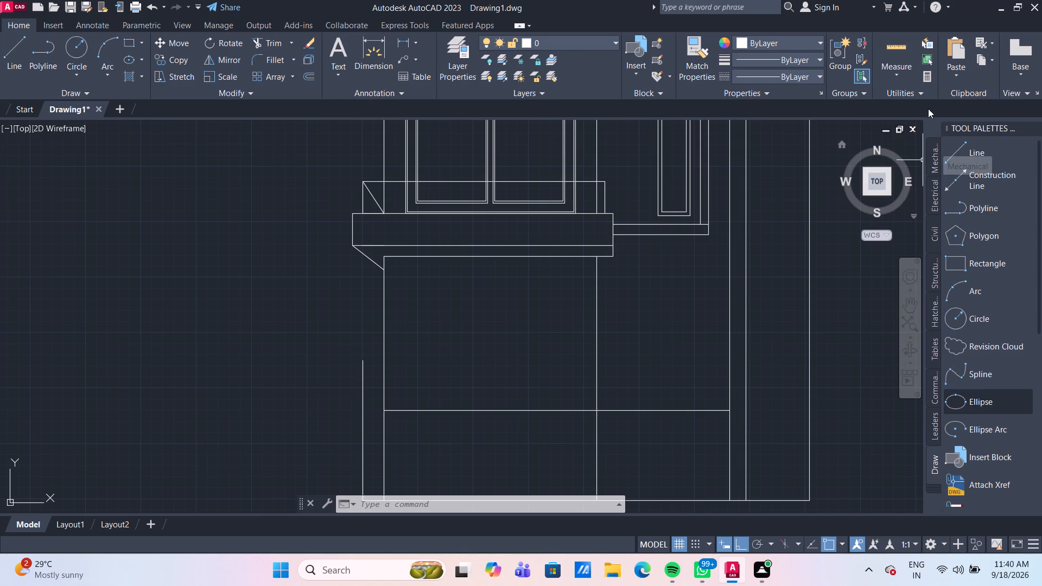
{"action": "left_click", "coordinate": [912, 58]}
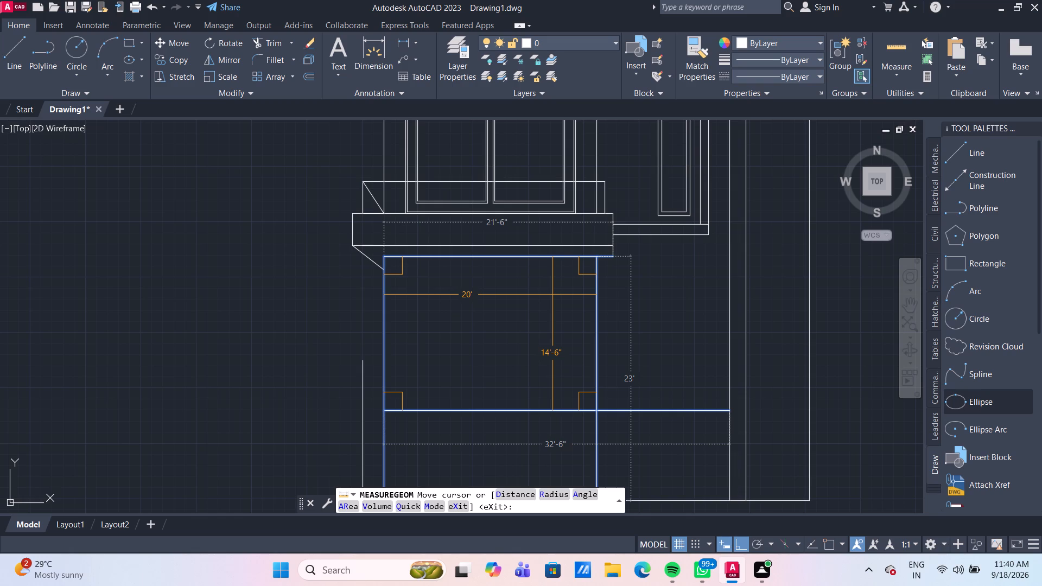
{"action": "key", "text": "Escape"}
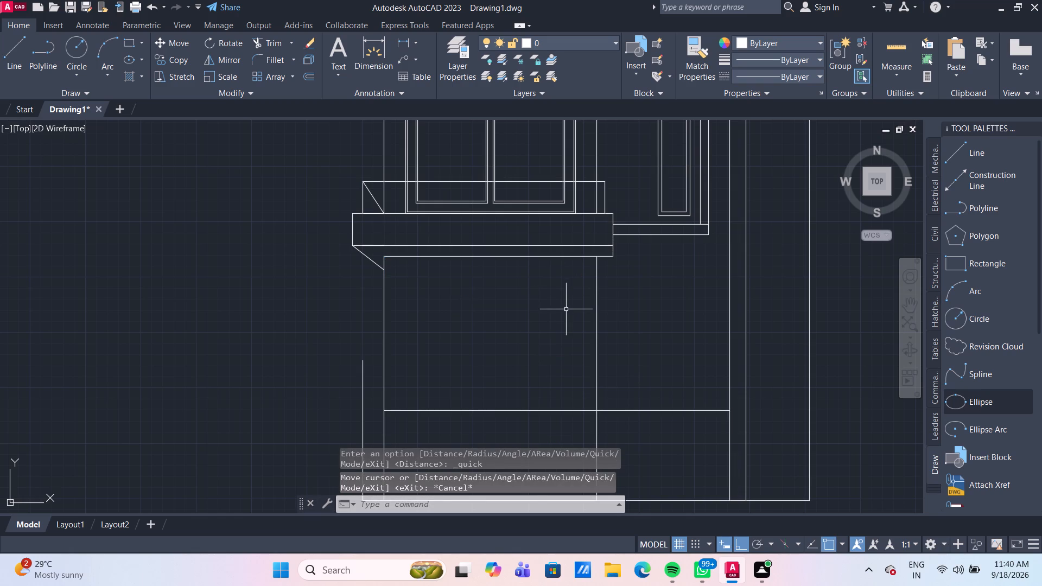
Offset the bottom line of the balcony slab 4' downward into the ground-floor wall.
{"action": "key", "text": "o"}
{"action": "key", "text": "Return"}
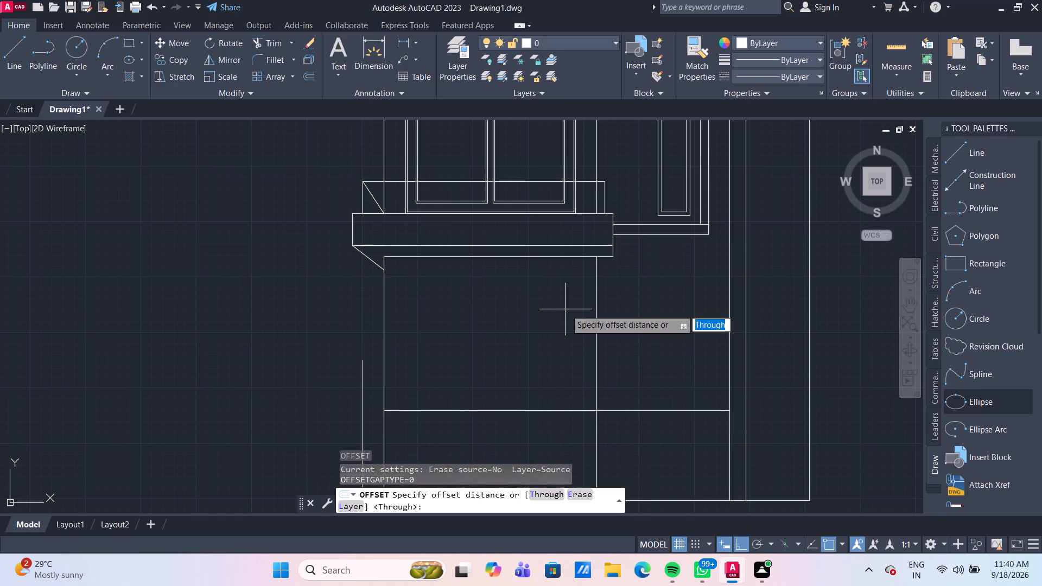
{"action": "key", "text": "Return"}
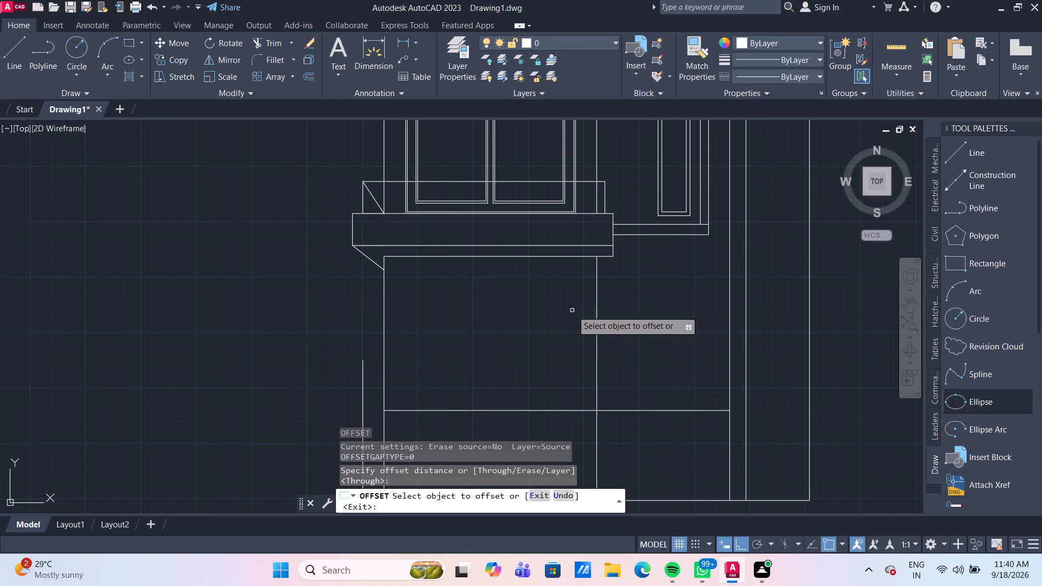
{"action": "left_click", "coordinate": [568, 257]}
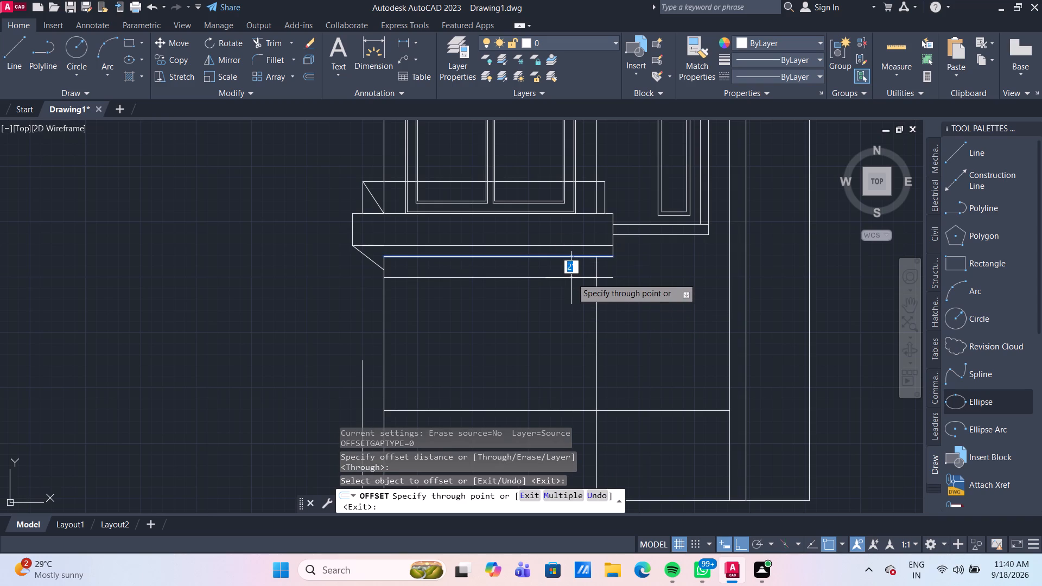
{"action": "type", "text": "4'"}
{"action": "key", "text": "Return"}
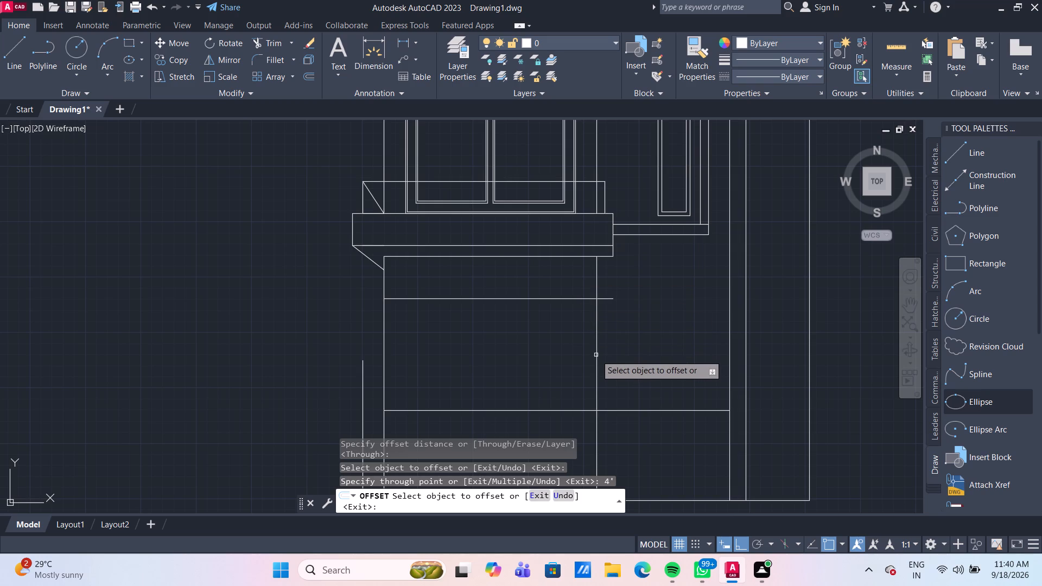
Offset the ground-floor wall's vertical line under the slab's column-side end 2' inward, away from the tall column.
{"action": "scroll", "coordinate": [594, 358], "scroll_direction": "down", "scroll_amount": 2}
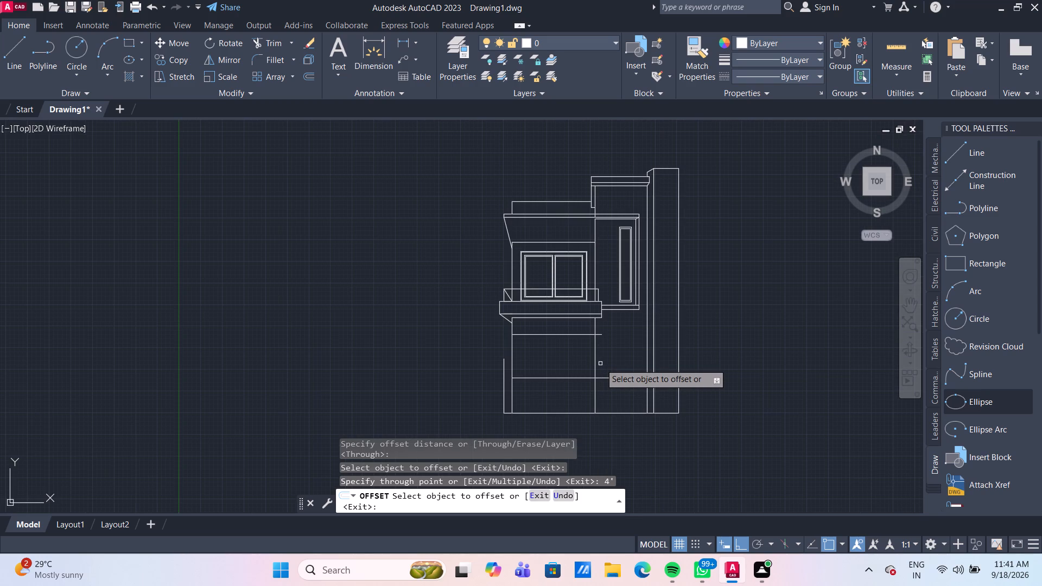
{"action": "scroll", "coordinate": [600, 364], "scroll_direction": "up", "scroll_amount": 1}
{"action": "middle_click_drag", "start_coordinate": [600, 364], "coordinate": [600, 324]}
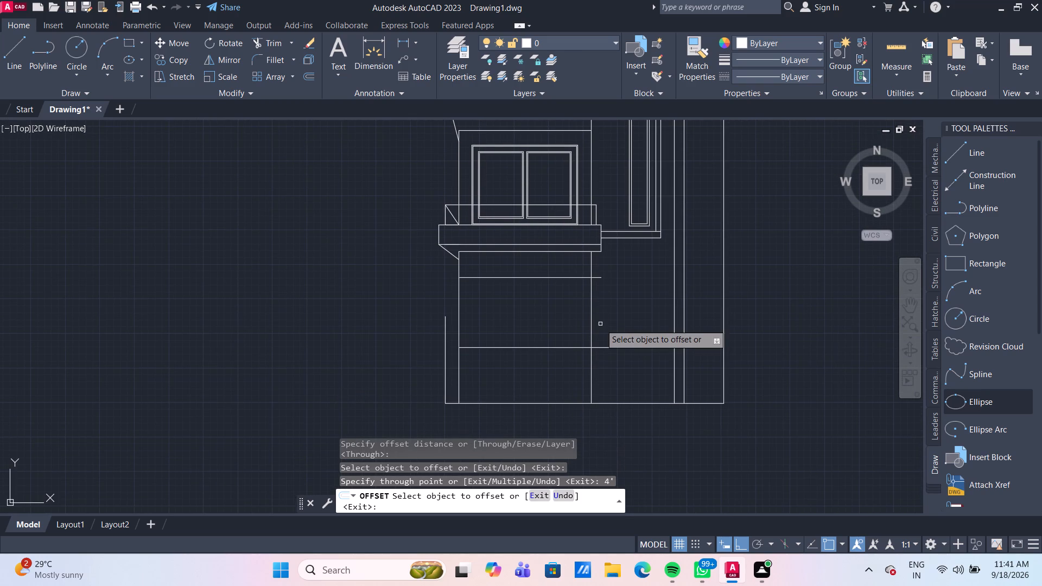
{"action": "left_click", "coordinate": [592, 324]}
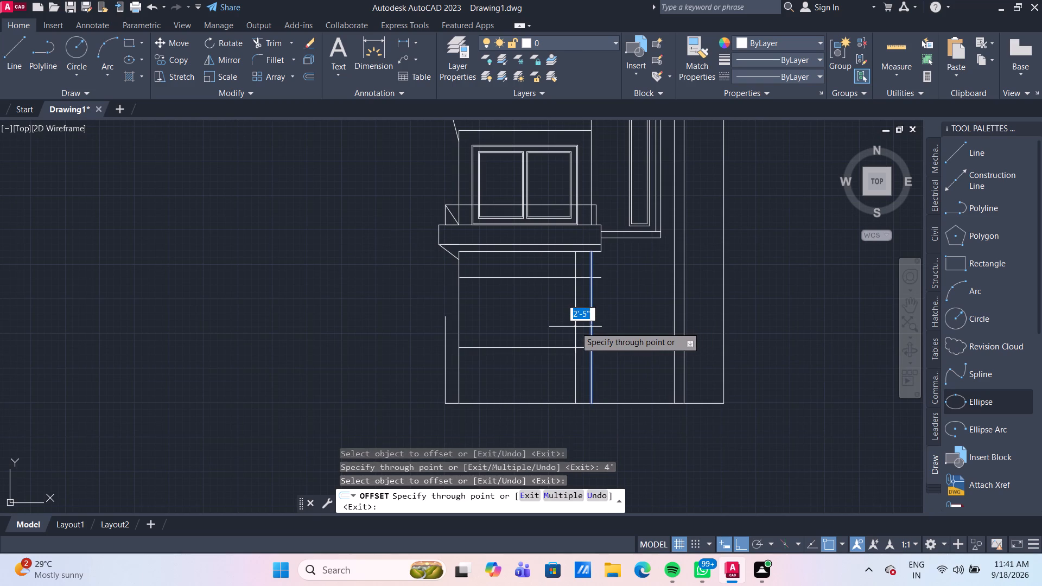
{"action": "type", "text": "2'"}
{"action": "key", "text": "Return"}
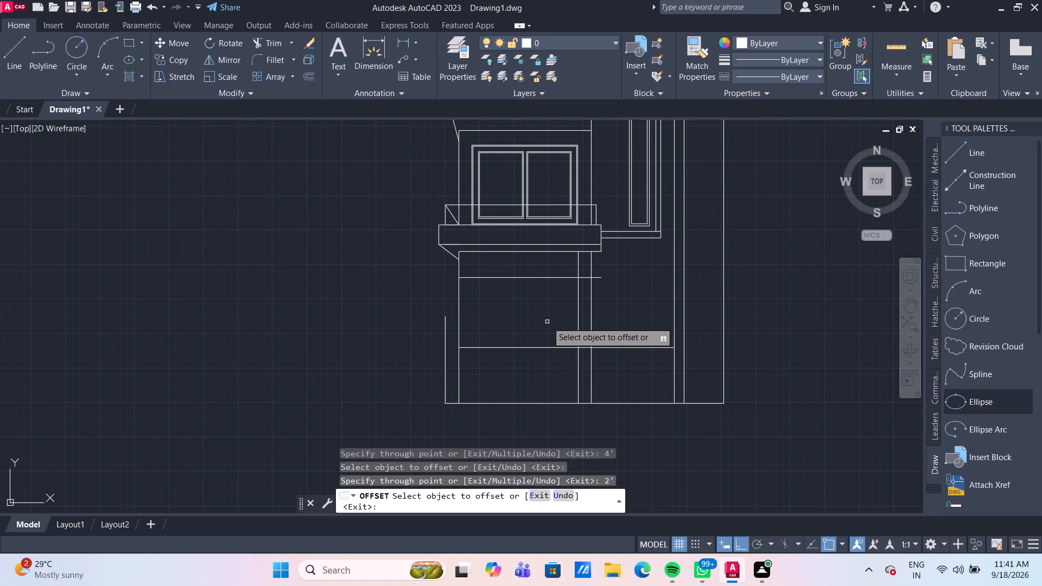
{"action": "key", "text": "Escape"}
Quick-measure the ground-floor panel enclosed by the new offset lines and the horizontal dividing line.
{"action": "scroll", "coordinate": [620, 314], "scroll_direction": "up", "scroll_amount": 1}
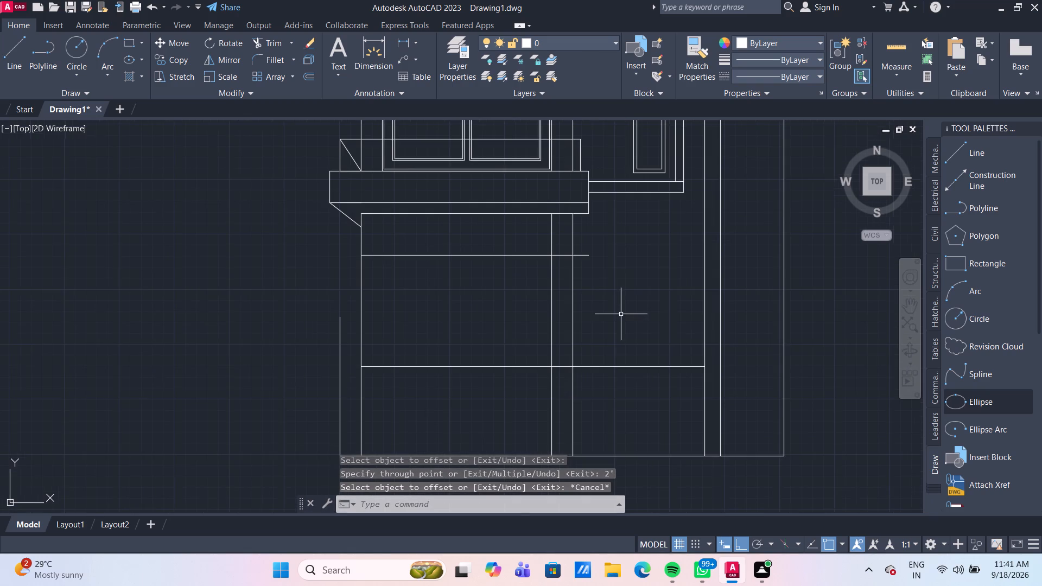
{"action": "middle_click_drag", "start_coordinate": [615, 311], "coordinate": [601, 276]}
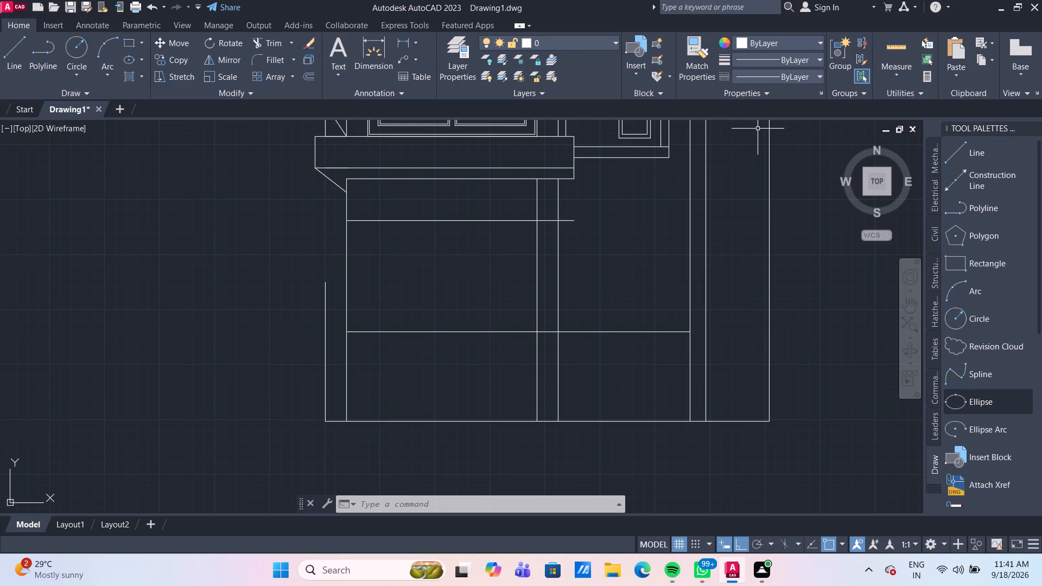
{"action": "left_click", "coordinate": [893, 53]}
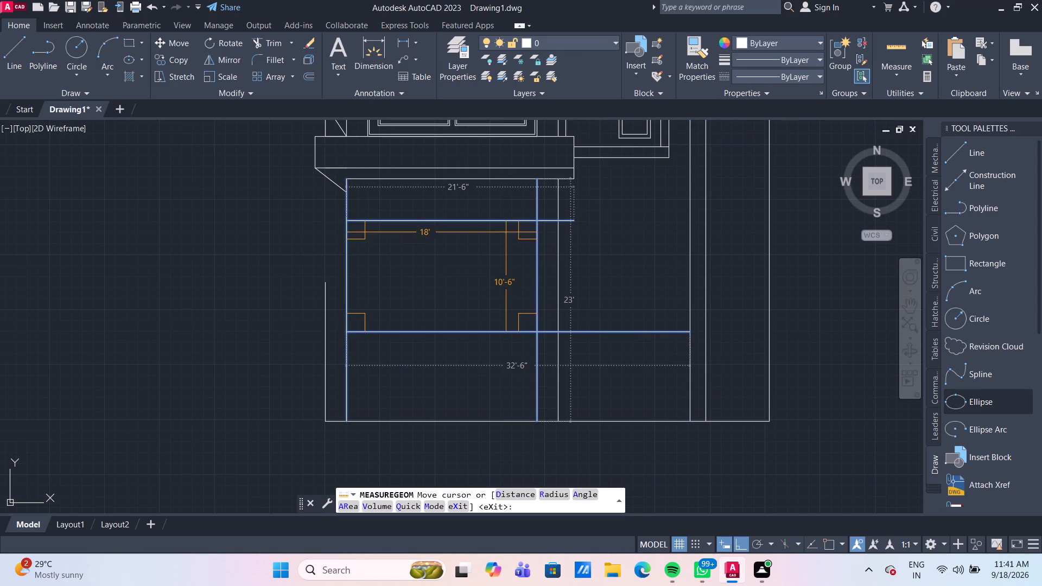
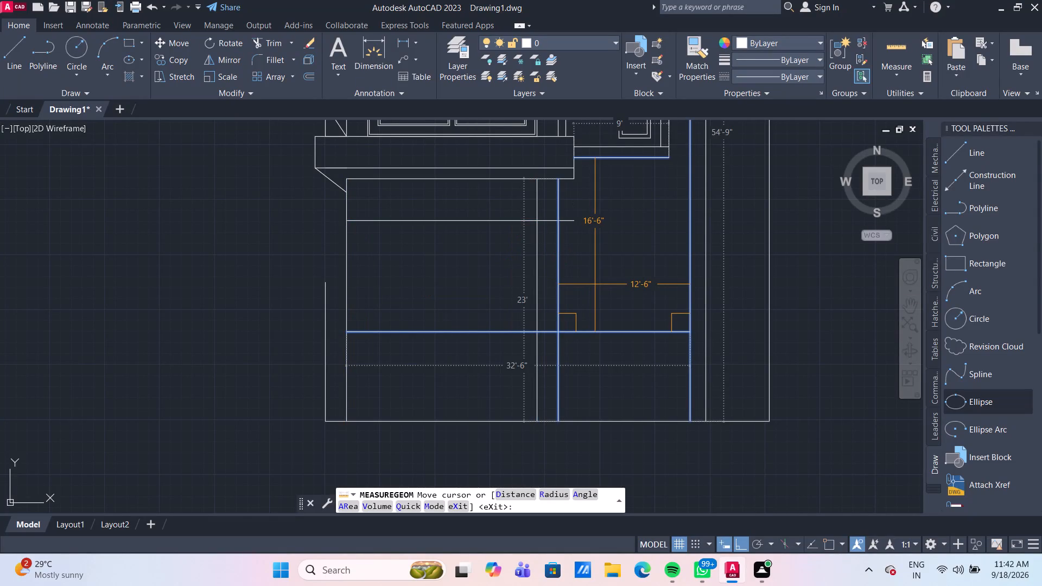
Draw a rectangle 4' wide and 10' high from the crossing of the two offset lines, extending downward and away from the tall column.
{"action": "key", "text": "Escape"}
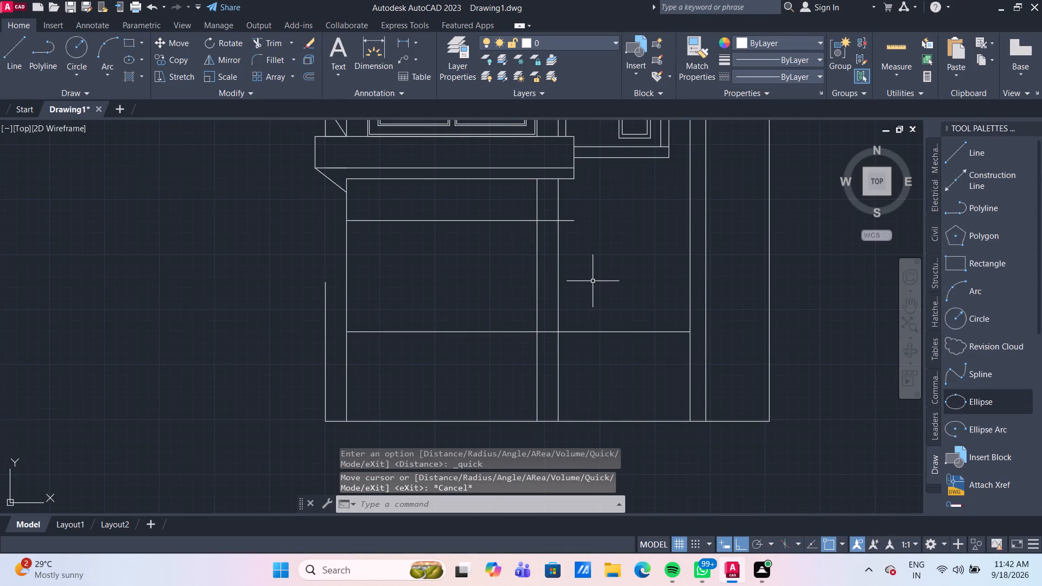
{"action": "scroll", "coordinate": [593, 281], "scroll_direction": "down", "scroll_amount": 2}
{"action": "middle_click_drag", "start_coordinate": [576, 275], "coordinate": [452, 263]}
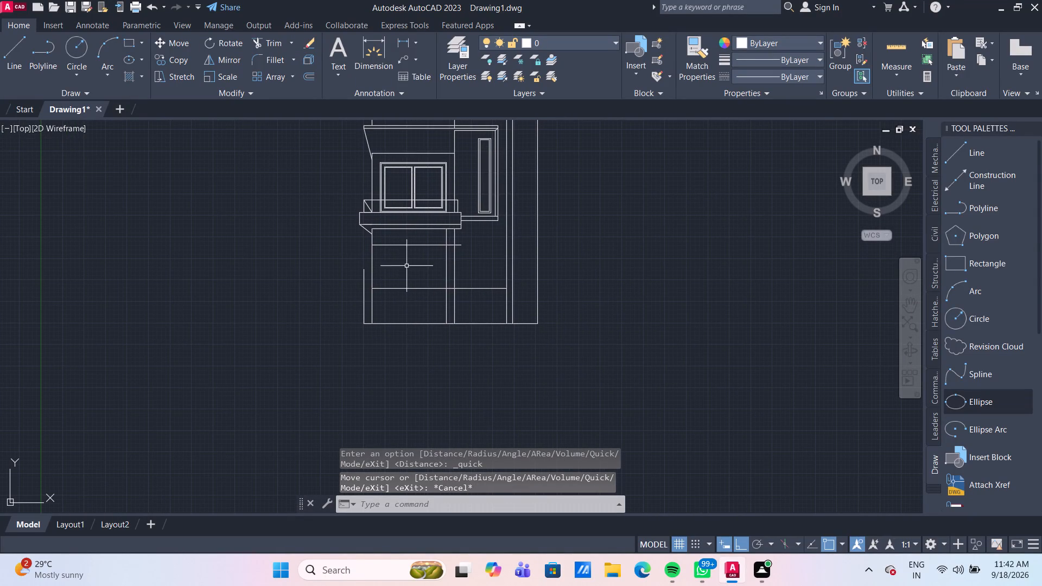
{"action": "left_click", "coordinate": [127, 46]}
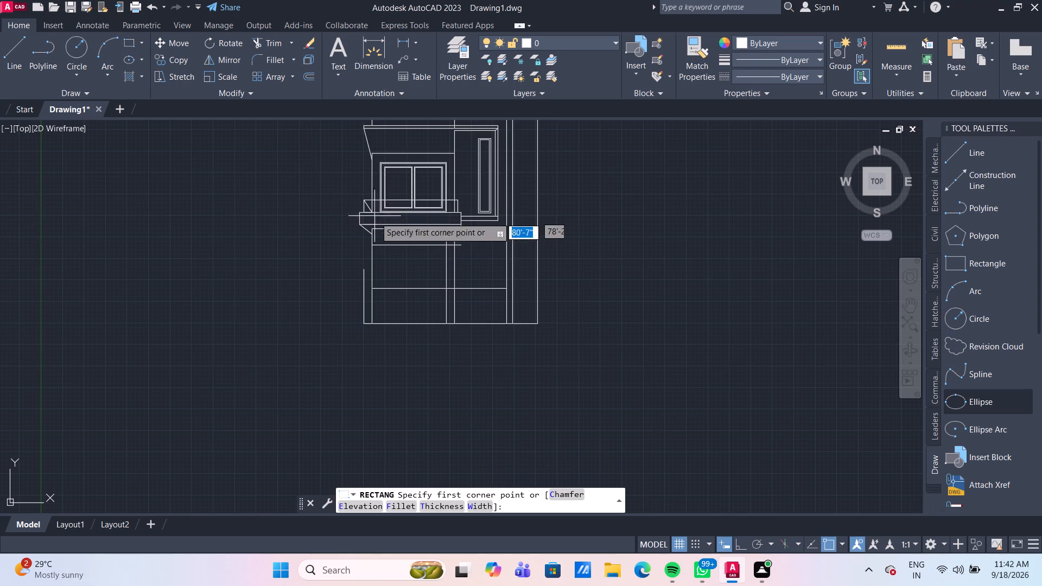
{"action": "scroll", "coordinate": [450, 247], "scroll_direction": "up", "scroll_amount": 2}
{"action": "left_click", "coordinate": [419, 237]}
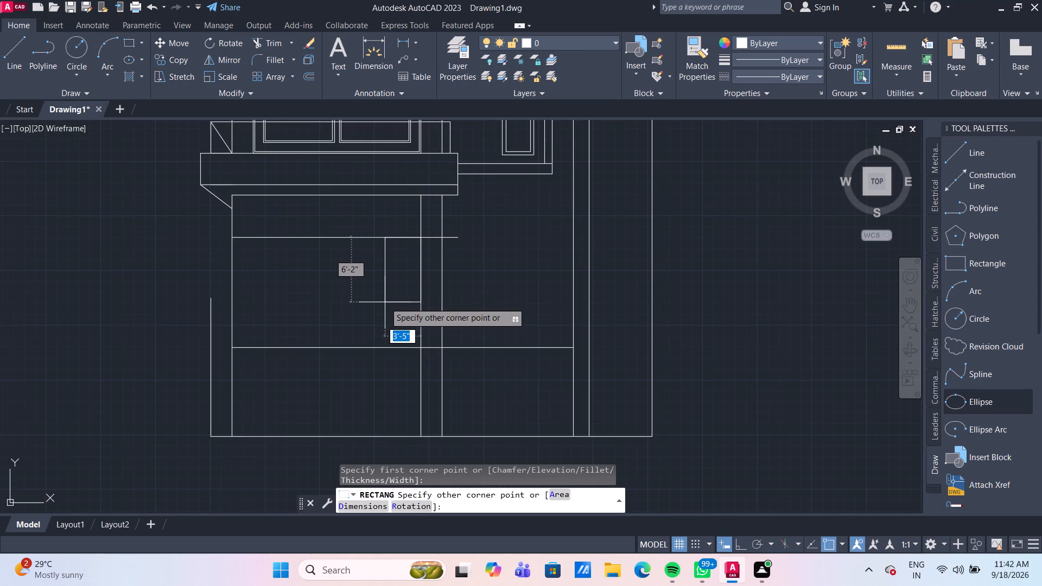
{"action": "type", "text": "4'"}
{"action": "key", "text": "Tab"}
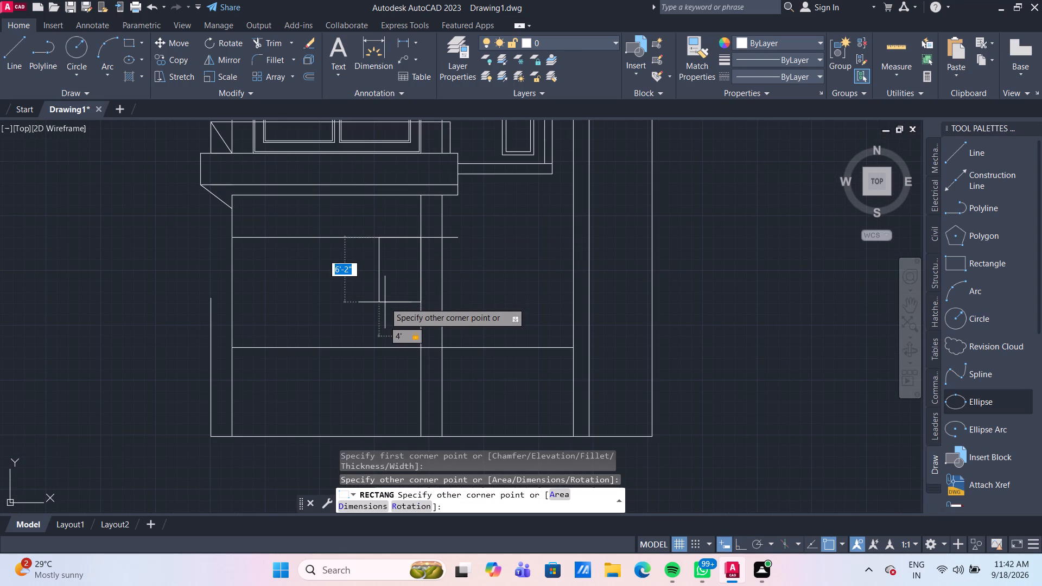
{"action": "type", "text": "10"}
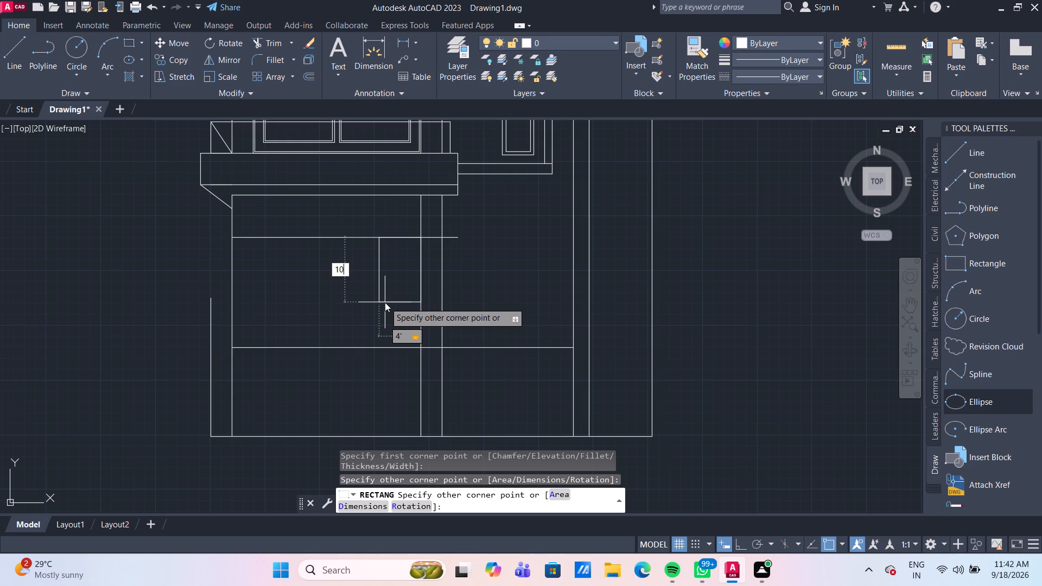
{"action": "key", "text": "apostrophe"}
{"action": "key", "text": "Return"}
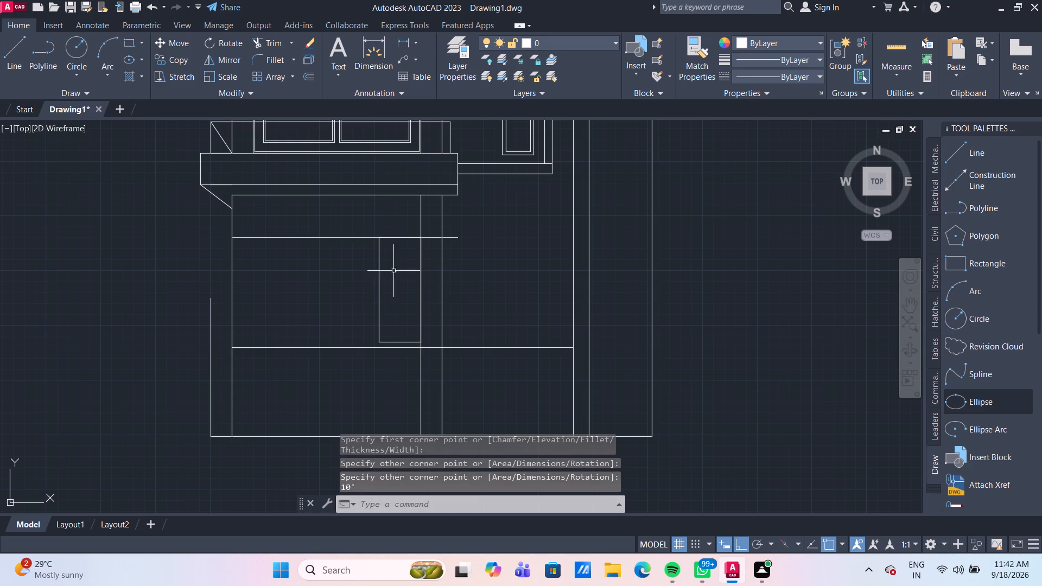
Erase the horizontal and vertical offset guide lines around the new rectangle in the ground-floor wall.
{"action": "left_click", "coordinate": [351, 237]}
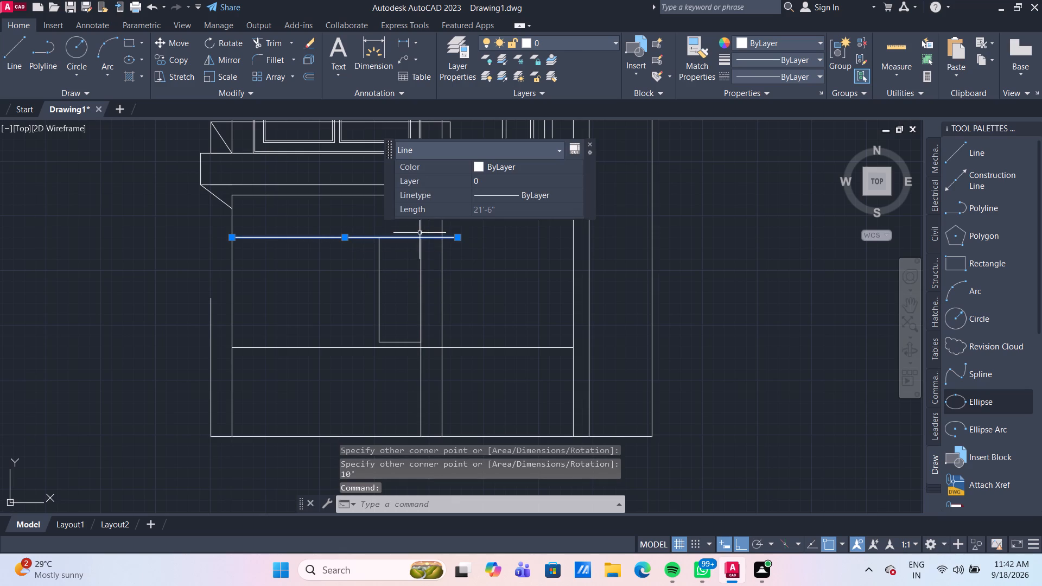
{"action": "left_click", "coordinate": [420, 231]}
{"action": "key", "text": "Delete"}
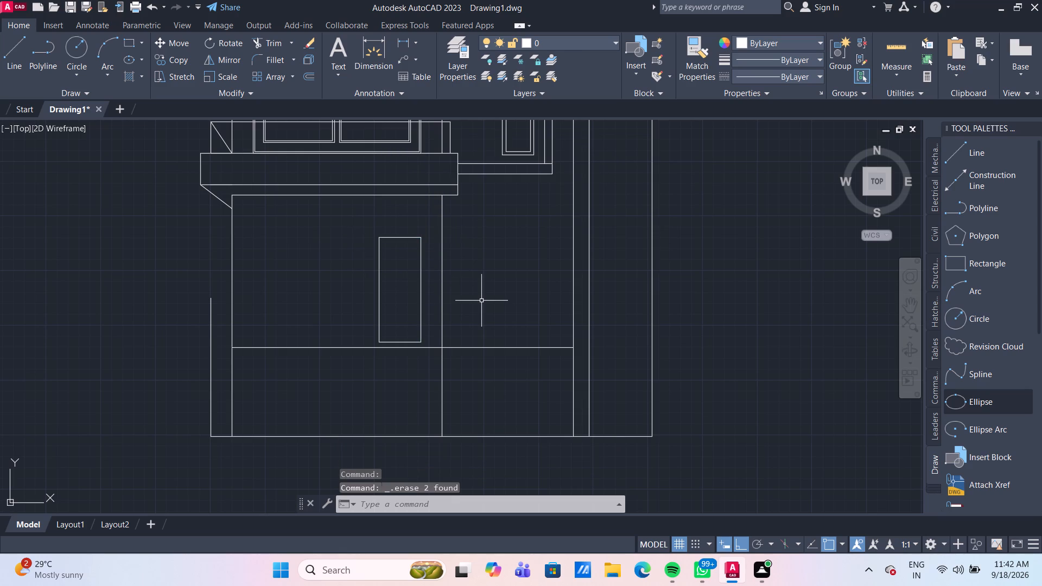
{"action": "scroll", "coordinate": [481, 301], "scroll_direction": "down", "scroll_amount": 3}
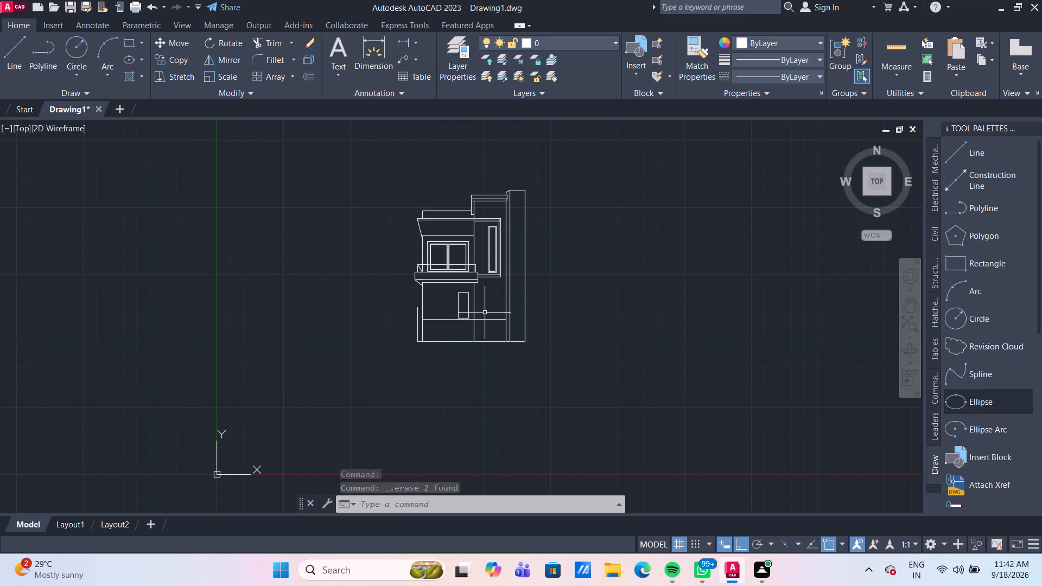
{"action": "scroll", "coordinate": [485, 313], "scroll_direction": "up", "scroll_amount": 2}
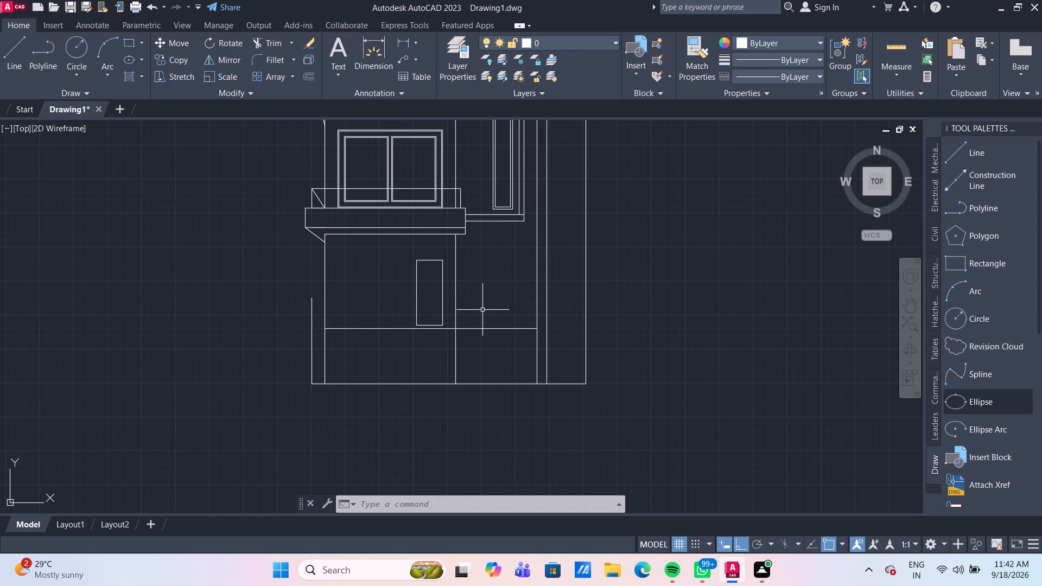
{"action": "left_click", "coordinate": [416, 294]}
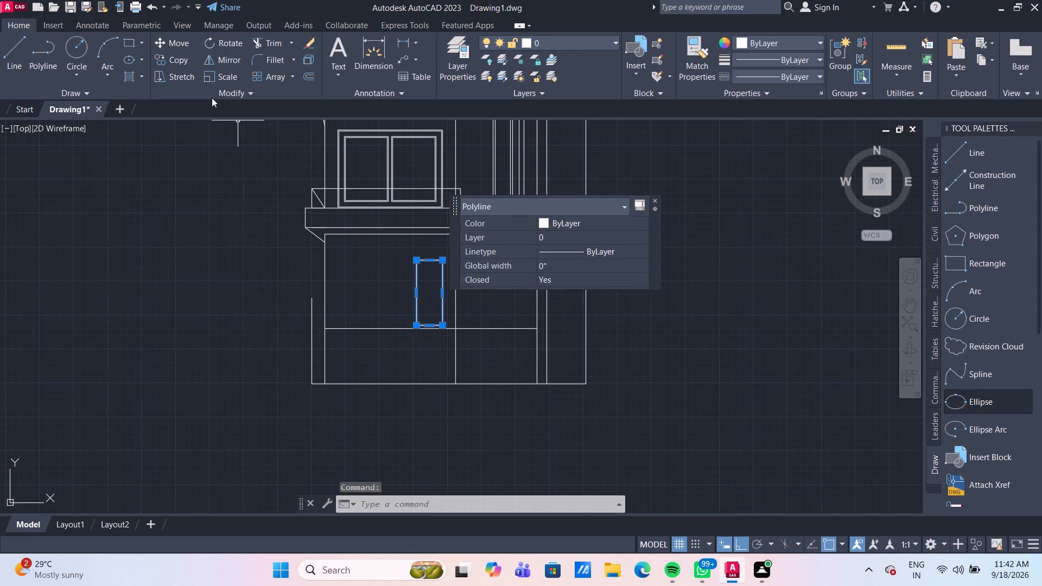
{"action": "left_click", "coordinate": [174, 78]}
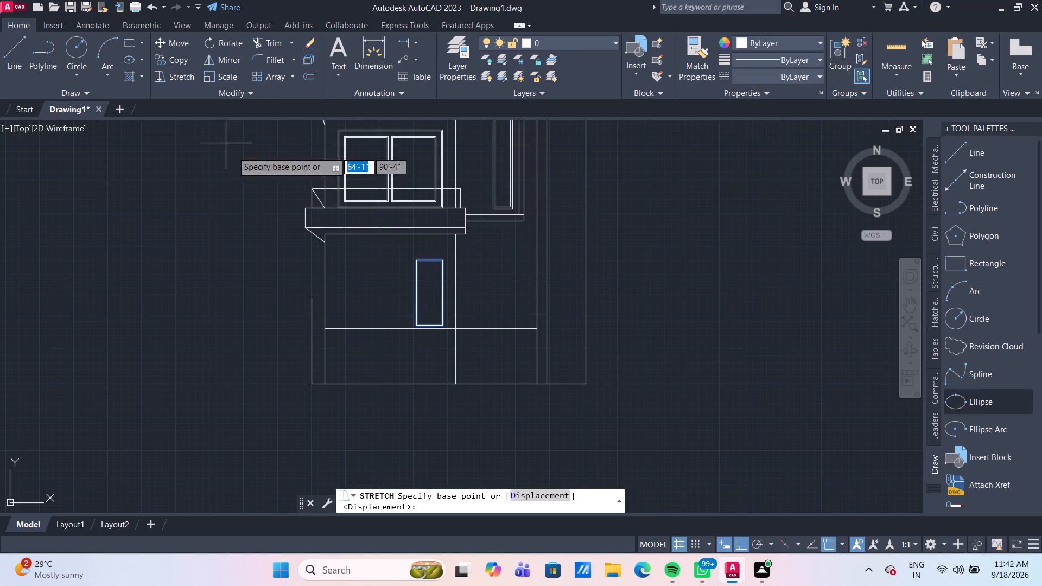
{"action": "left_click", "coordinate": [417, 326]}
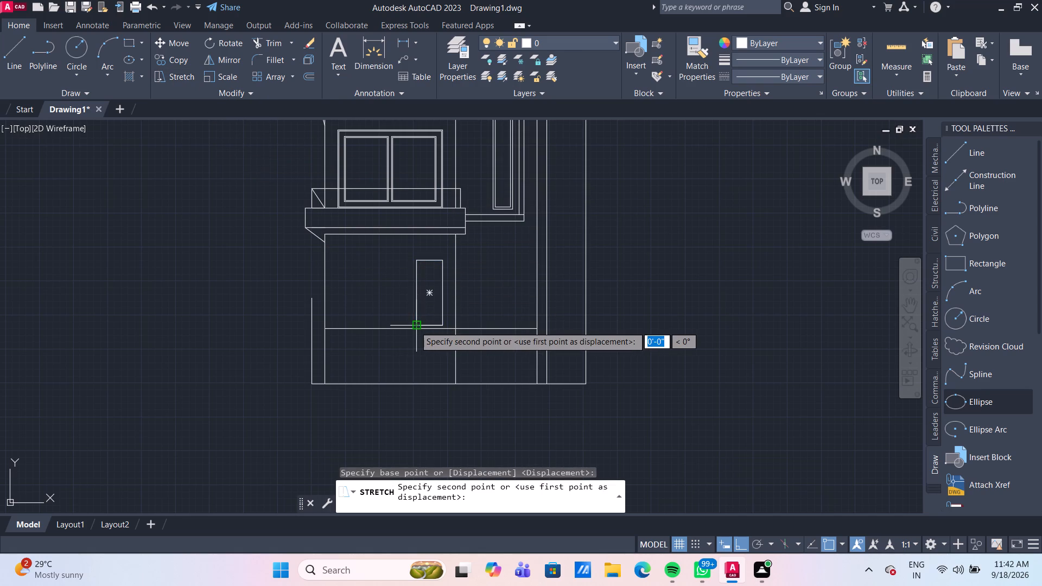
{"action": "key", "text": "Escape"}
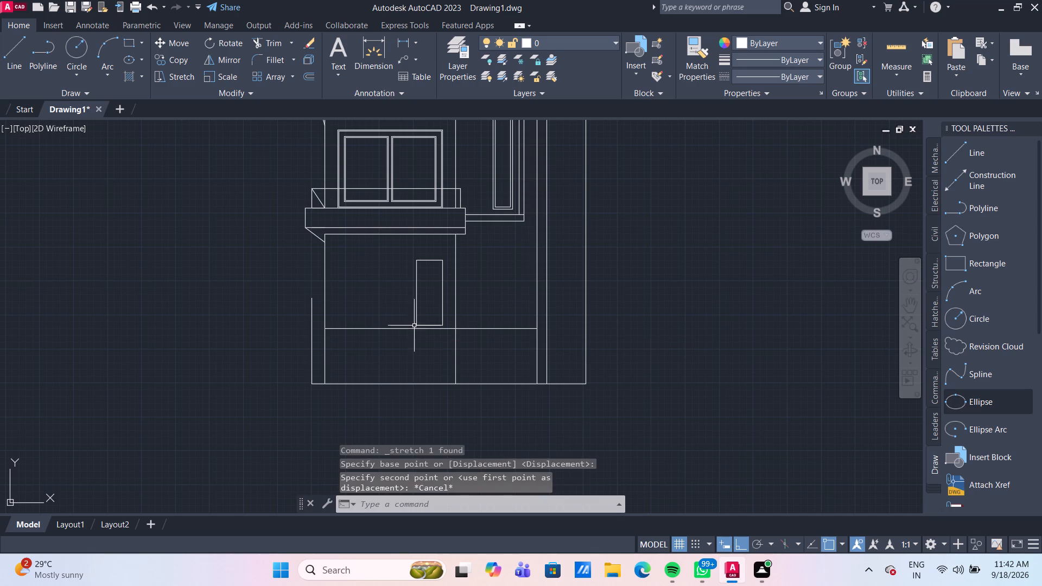
Explode the ground-floor opening rectangle into separate lines.
{"action": "scroll", "coordinate": [443, 327], "scroll_direction": "up", "scroll_amount": 3}
{"action": "left_click_drag", "start_coordinate": [443, 331], "coordinate": [435, 322]}
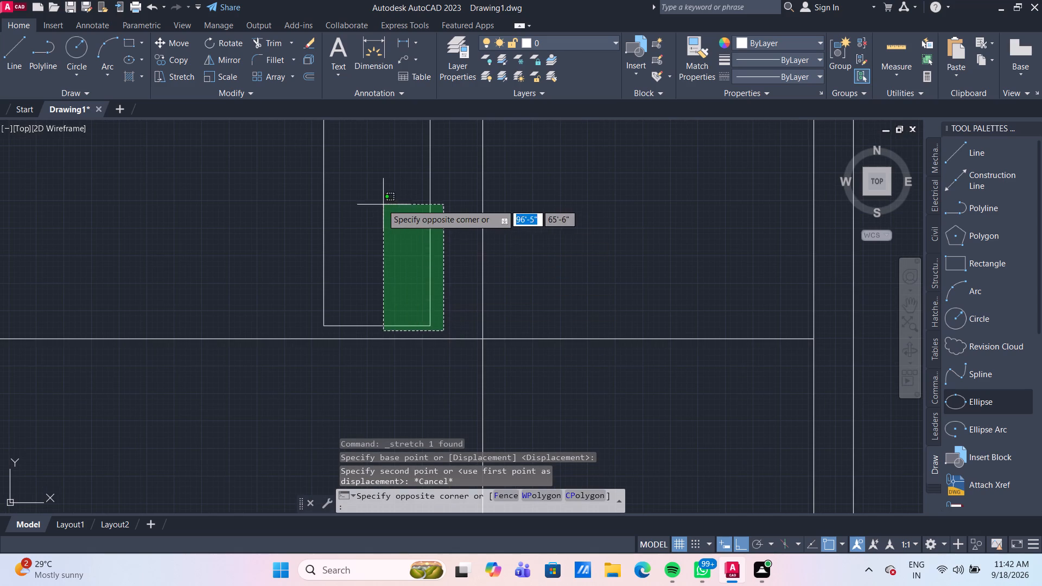
{"action": "scroll", "coordinate": [365, 192], "scroll_direction": "down", "scroll_amount": 2}
{"action": "middle_click_drag", "start_coordinate": [321, 170], "coordinate": [315, 220]}
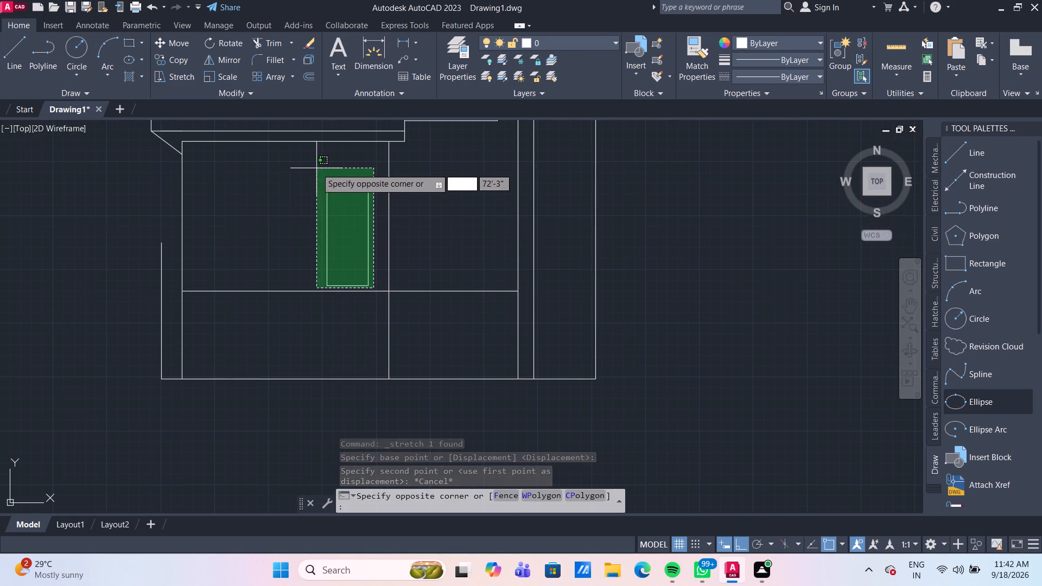
{"action": "left_click", "coordinate": [316, 168]}
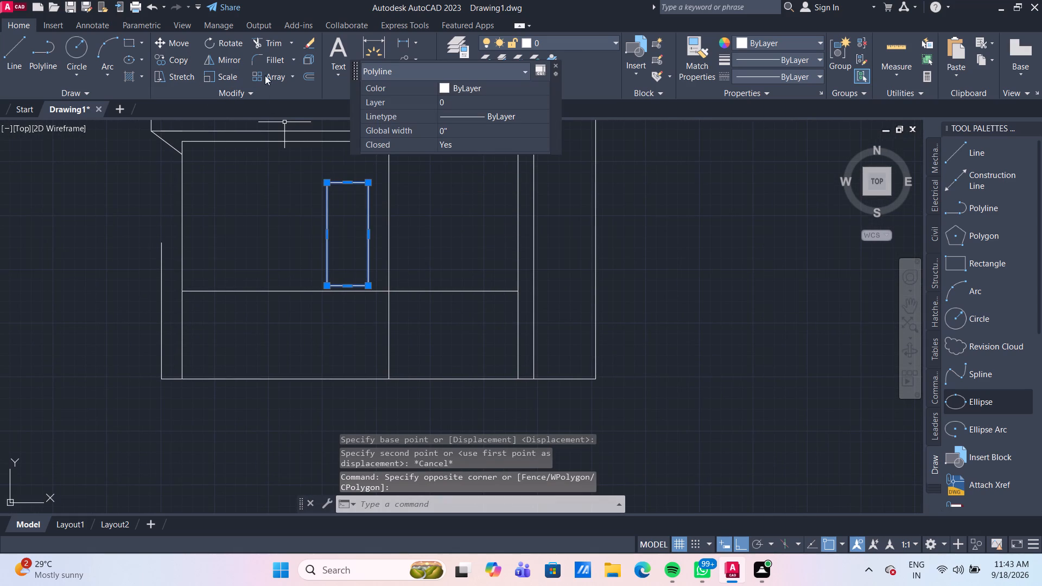
{"action": "left_click", "coordinate": [304, 59]}
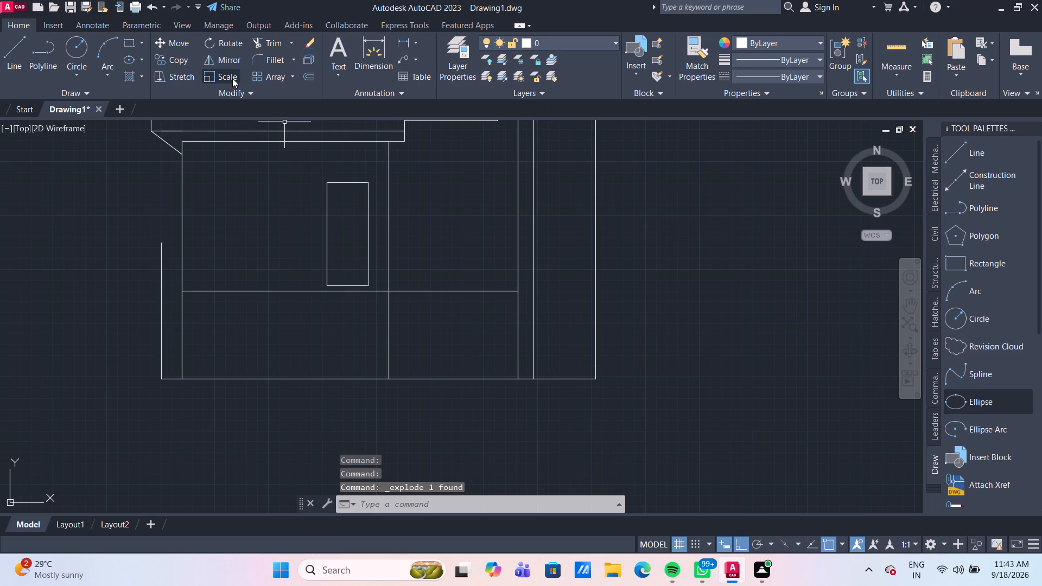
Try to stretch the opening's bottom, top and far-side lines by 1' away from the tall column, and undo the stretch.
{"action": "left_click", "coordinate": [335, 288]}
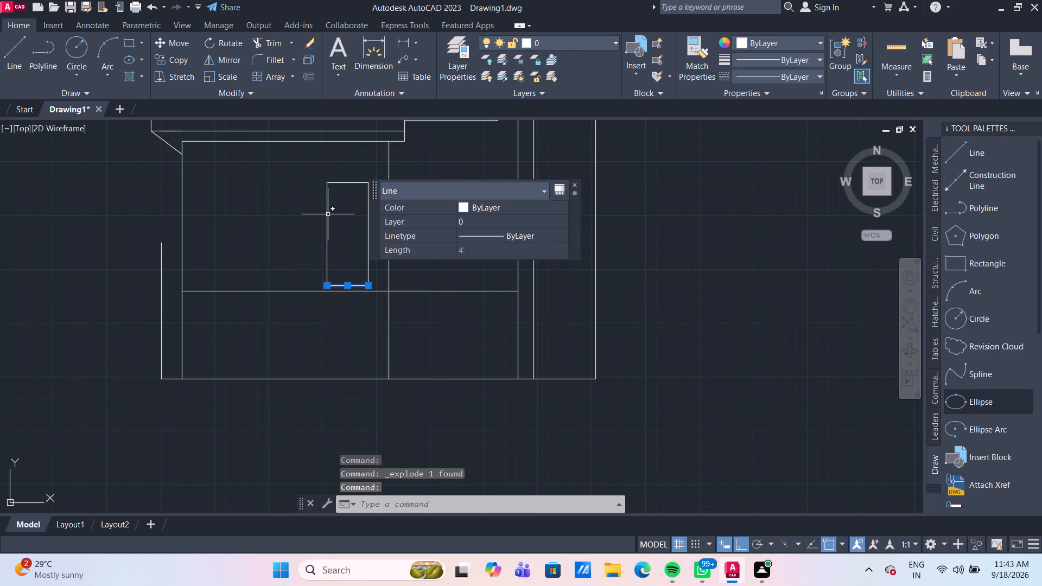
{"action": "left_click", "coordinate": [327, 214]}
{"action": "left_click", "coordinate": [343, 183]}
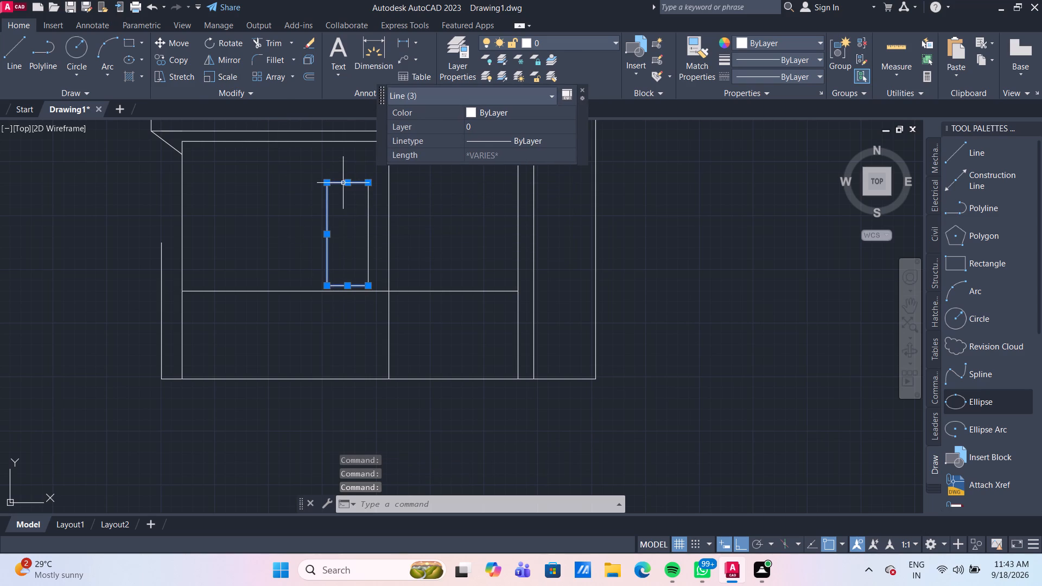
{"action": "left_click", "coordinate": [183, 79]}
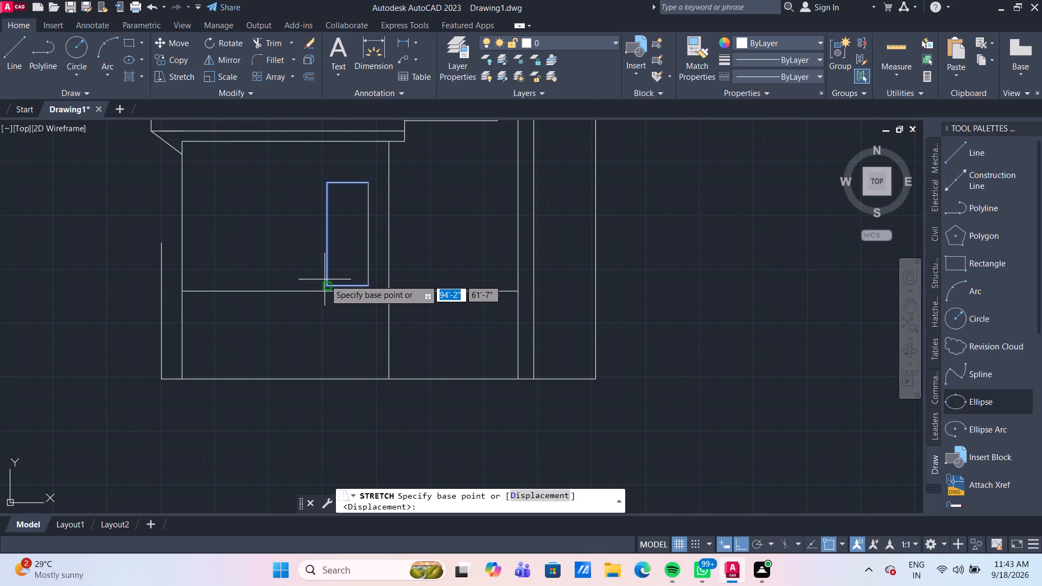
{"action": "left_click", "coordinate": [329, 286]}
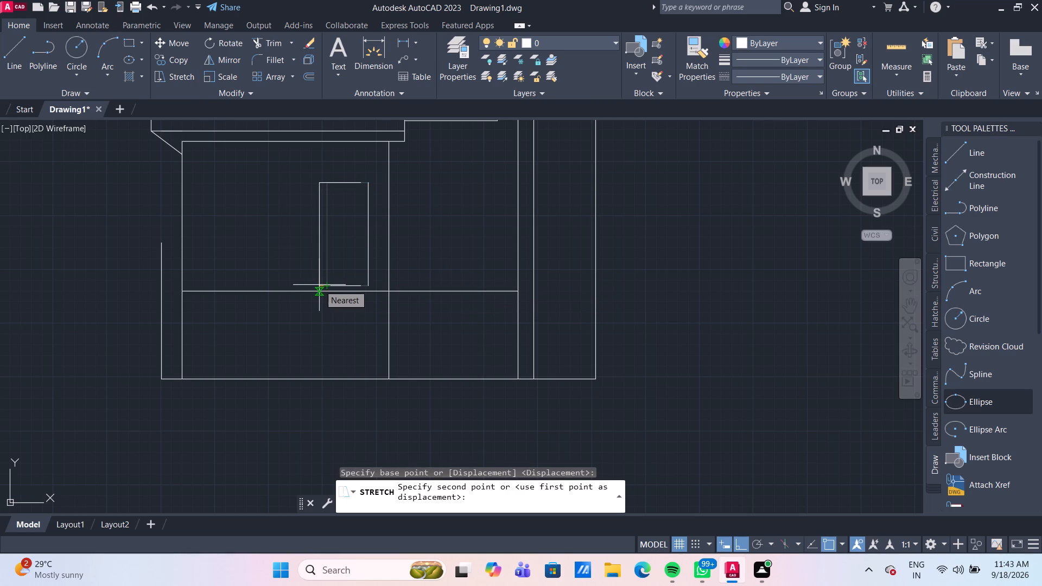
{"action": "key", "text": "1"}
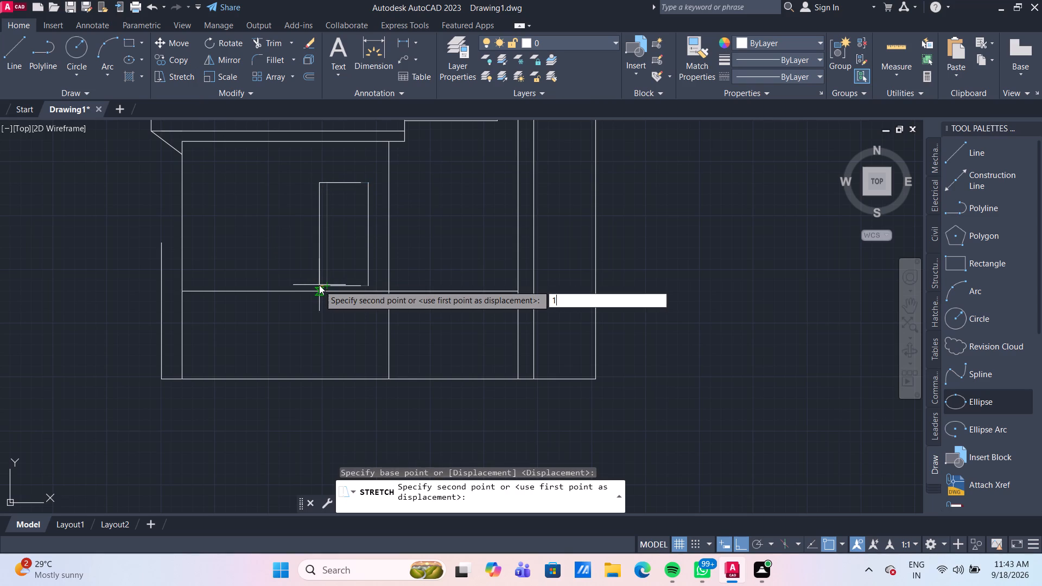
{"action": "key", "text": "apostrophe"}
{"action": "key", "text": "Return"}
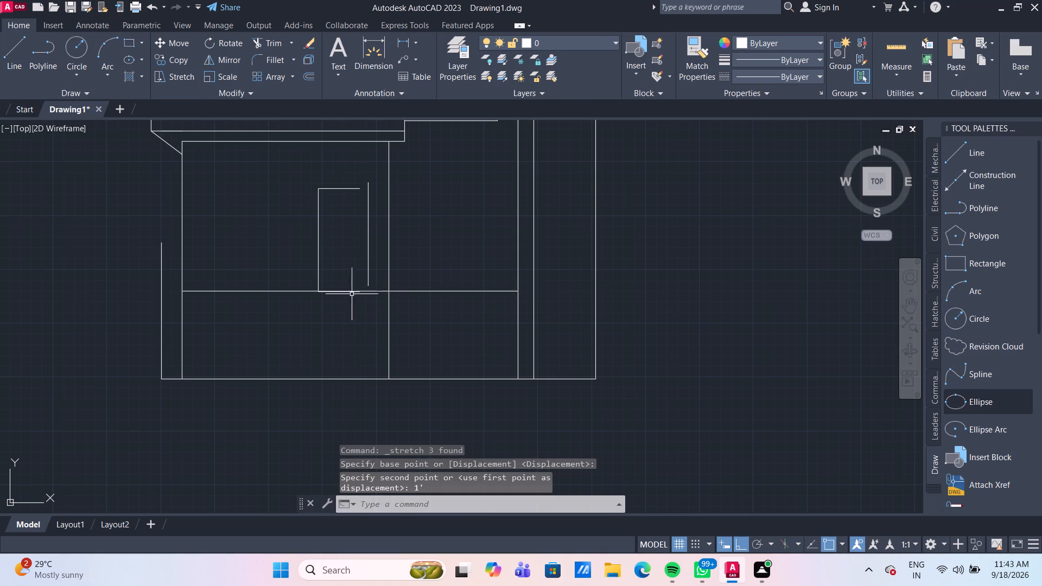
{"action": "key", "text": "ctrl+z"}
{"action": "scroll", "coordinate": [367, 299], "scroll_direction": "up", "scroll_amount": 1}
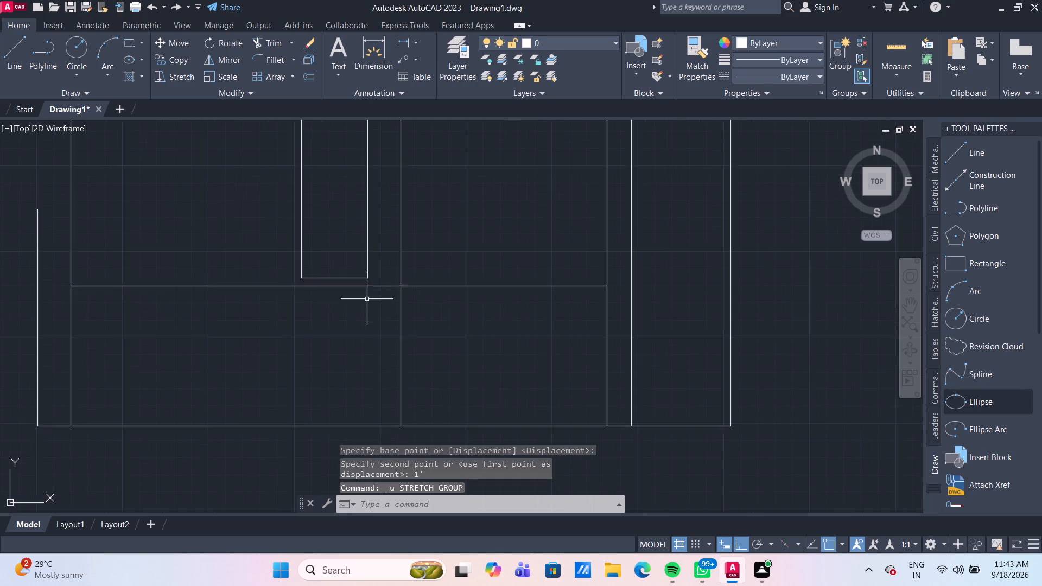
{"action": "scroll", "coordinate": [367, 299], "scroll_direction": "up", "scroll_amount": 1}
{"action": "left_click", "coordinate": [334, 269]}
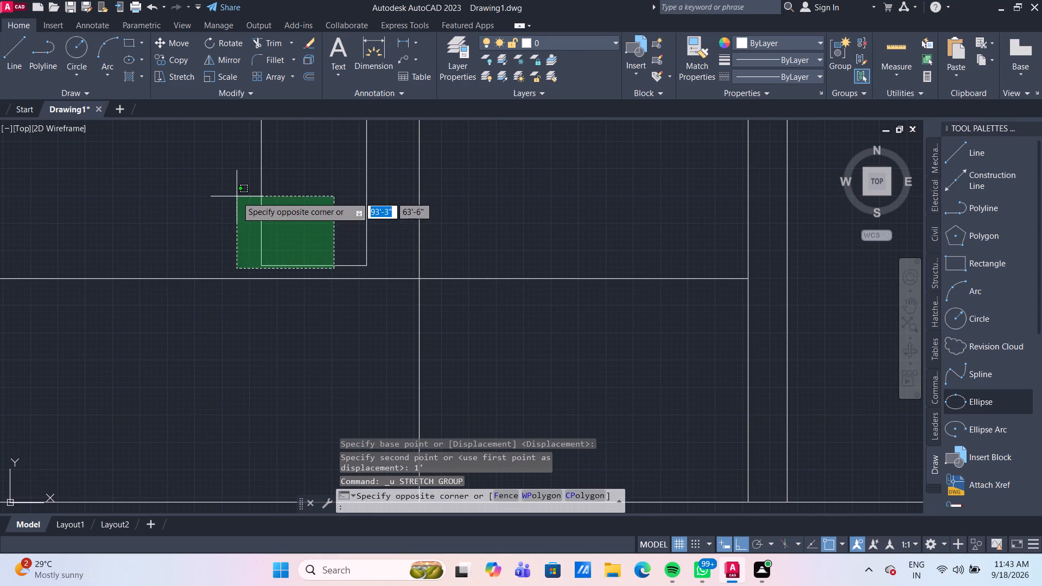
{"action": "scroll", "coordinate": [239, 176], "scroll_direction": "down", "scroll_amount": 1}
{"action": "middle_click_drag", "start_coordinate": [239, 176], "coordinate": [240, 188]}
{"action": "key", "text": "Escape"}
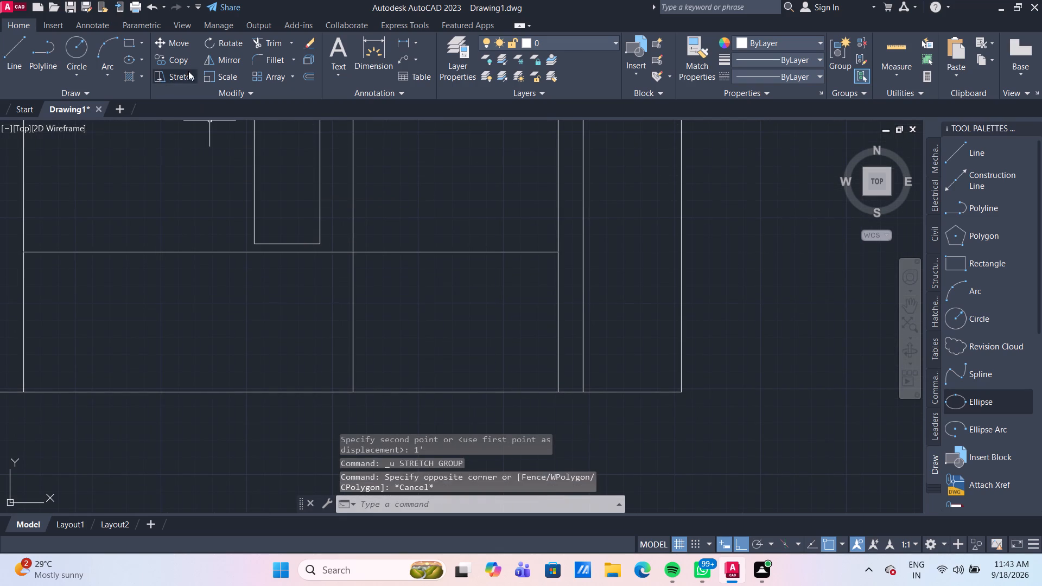
Stretch the ground-floor opening's bottom, top and far-side lines by 1' away from the tall column to widen it.
{"action": "left_click", "coordinate": [188, 71]}
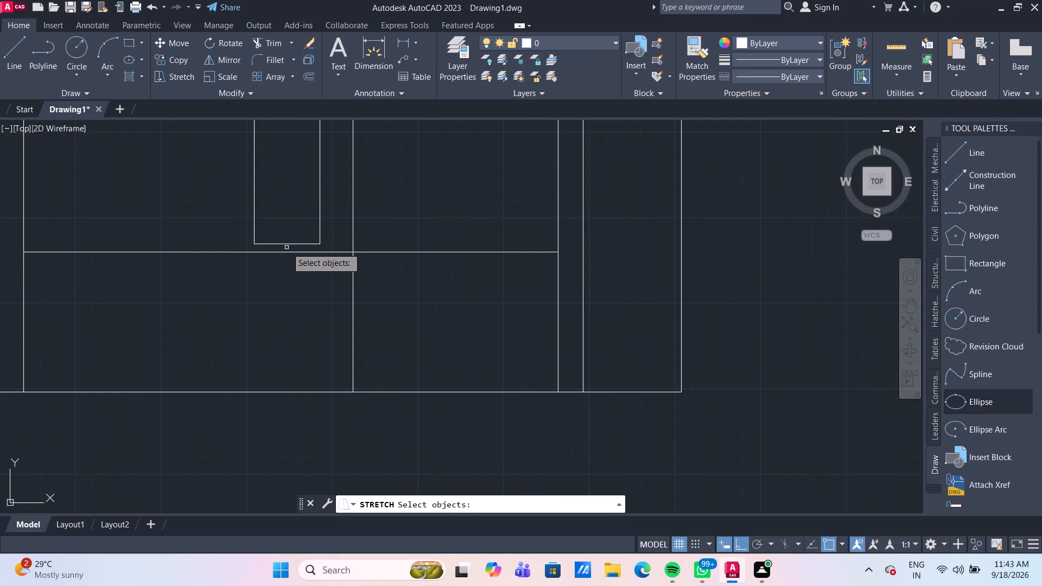
{"action": "left_click", "coordinate": [287, 247]}
{"action": "middle_click_drag", "start_coordinate": [245, 173], "coordinate": [249, 277]}
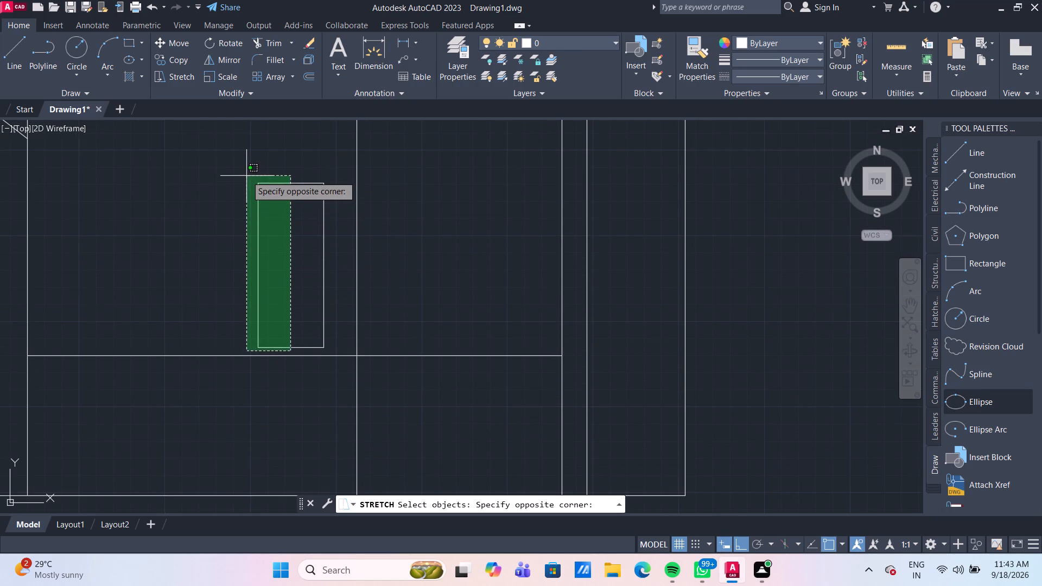
{"action": "left_click", "coordinate": [246, 176]}
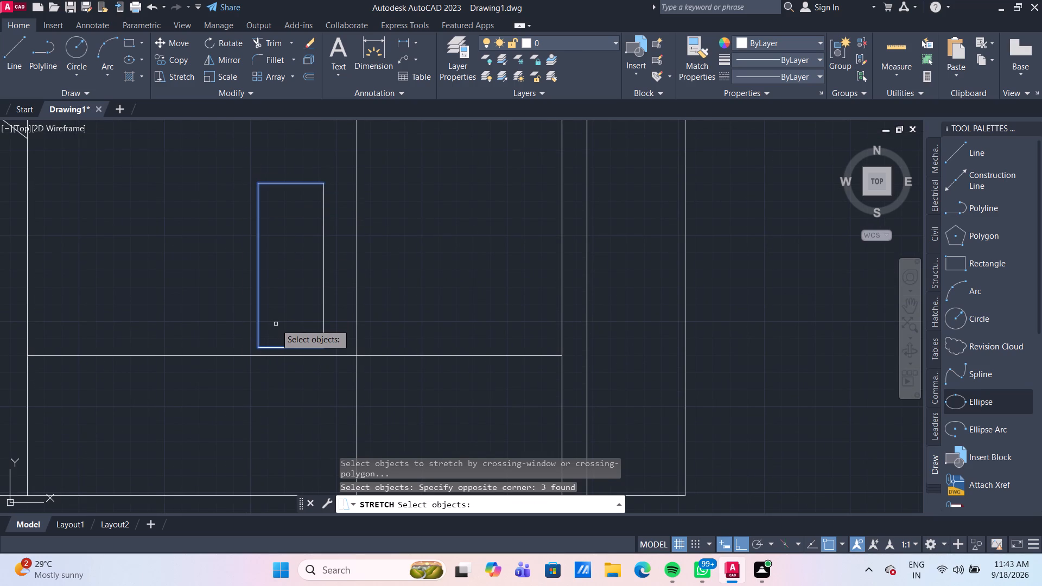
{"action": "key", "text": "Return"}
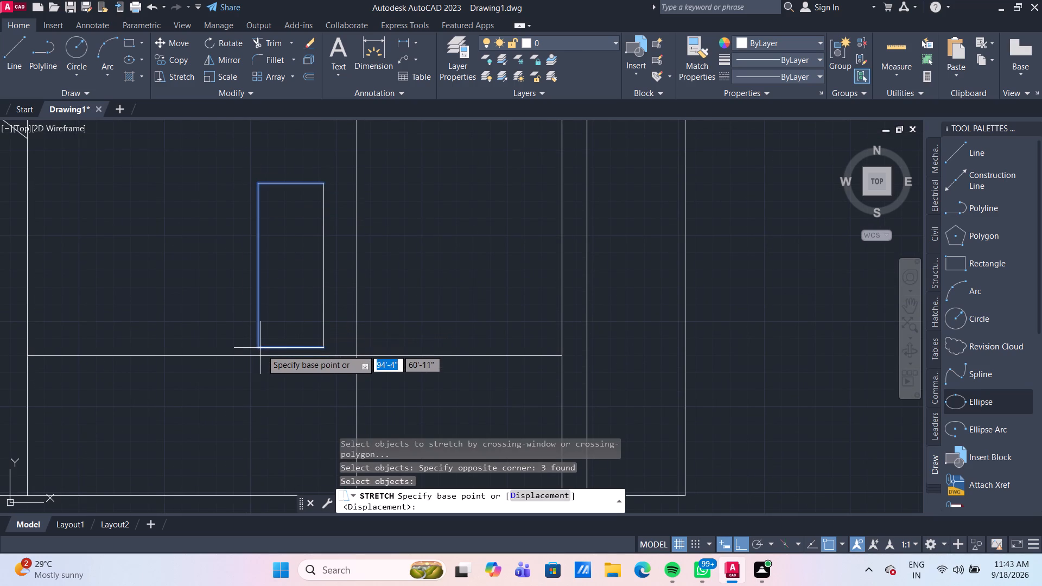
{"action": "left_click", "coordinate": [260, 348]}
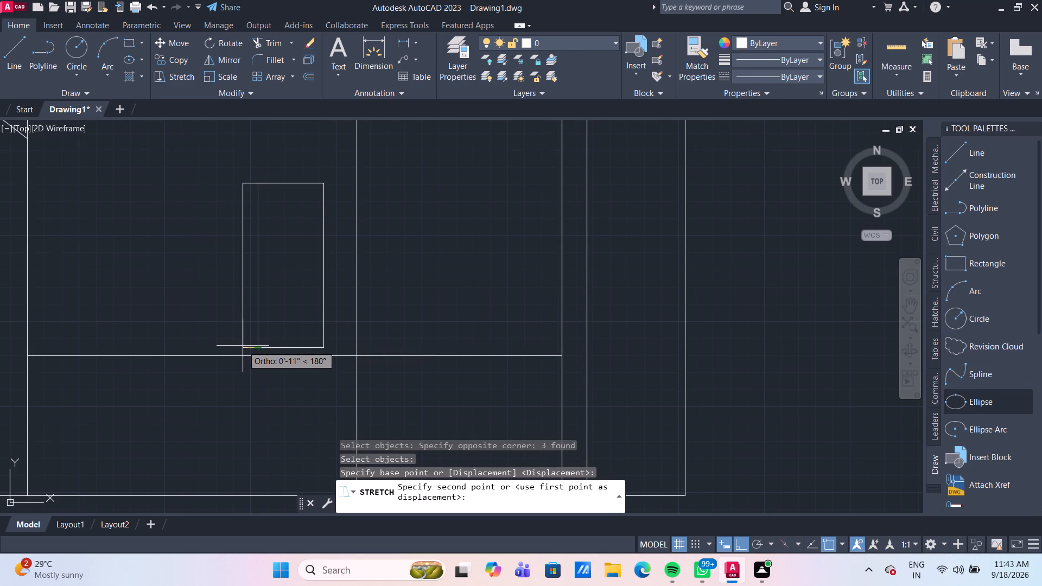
{"action": "type", "text": "1'"}
{"action": "key", "text": "Return"}
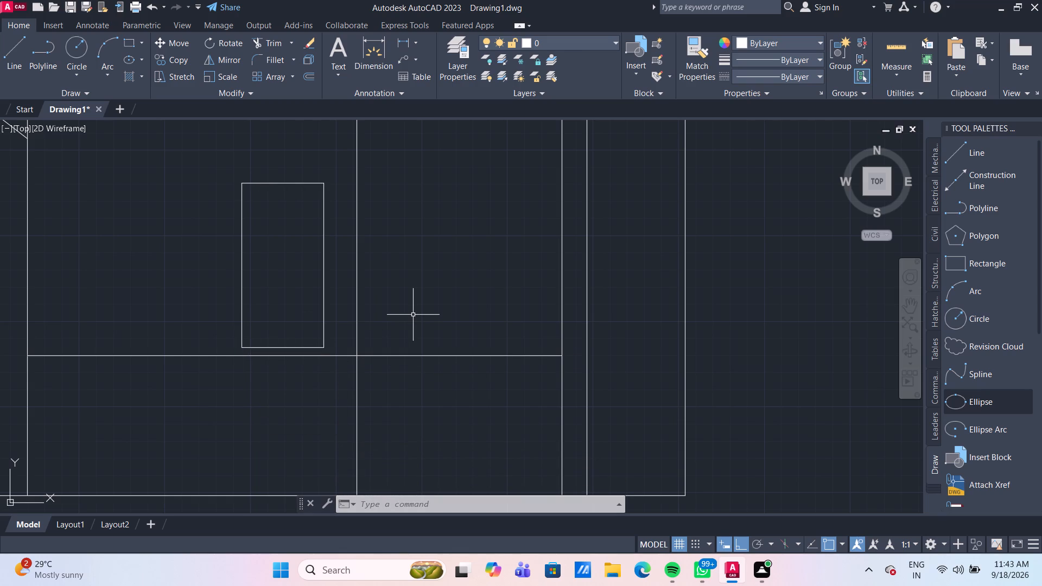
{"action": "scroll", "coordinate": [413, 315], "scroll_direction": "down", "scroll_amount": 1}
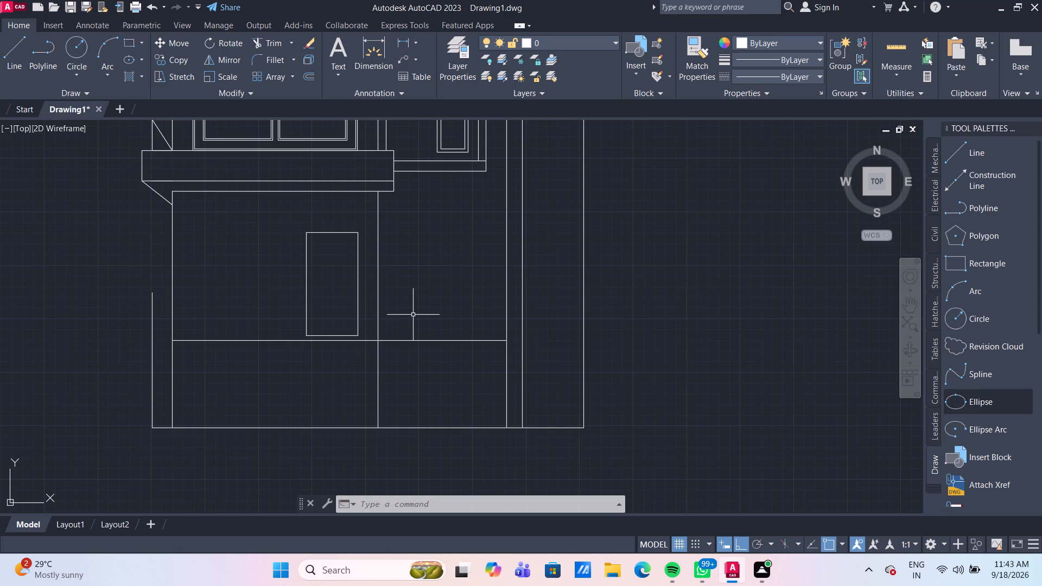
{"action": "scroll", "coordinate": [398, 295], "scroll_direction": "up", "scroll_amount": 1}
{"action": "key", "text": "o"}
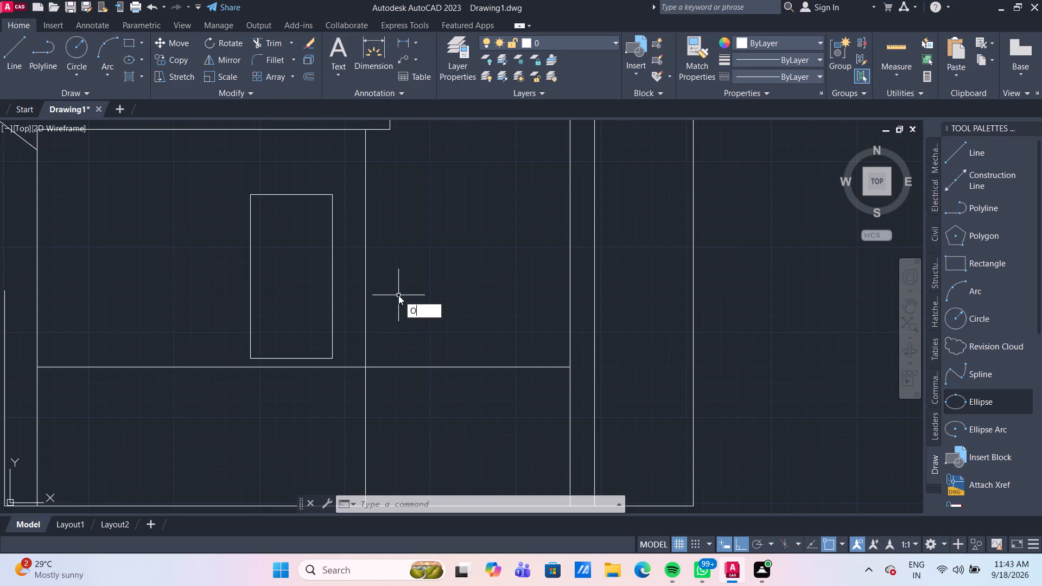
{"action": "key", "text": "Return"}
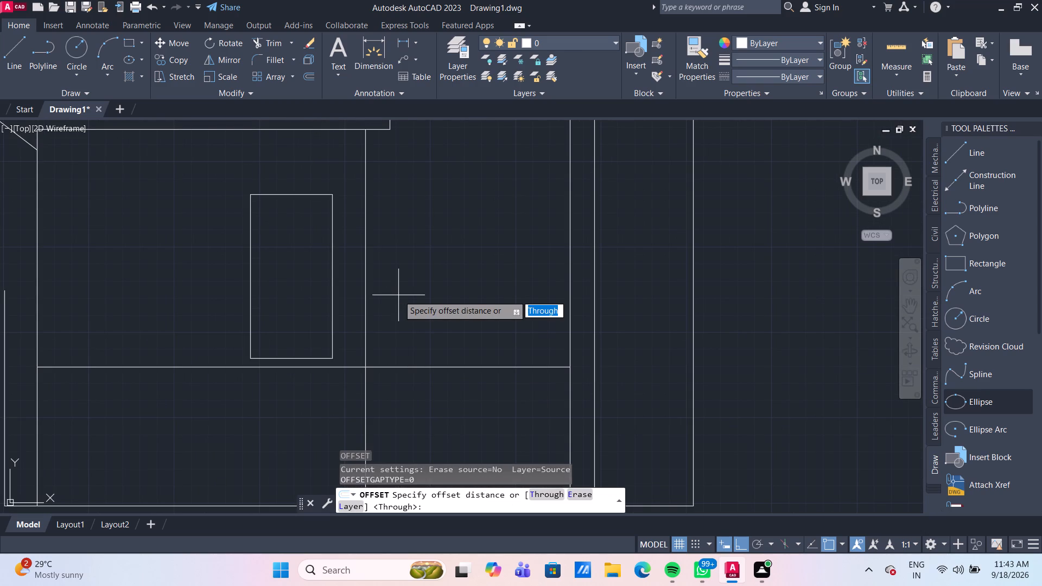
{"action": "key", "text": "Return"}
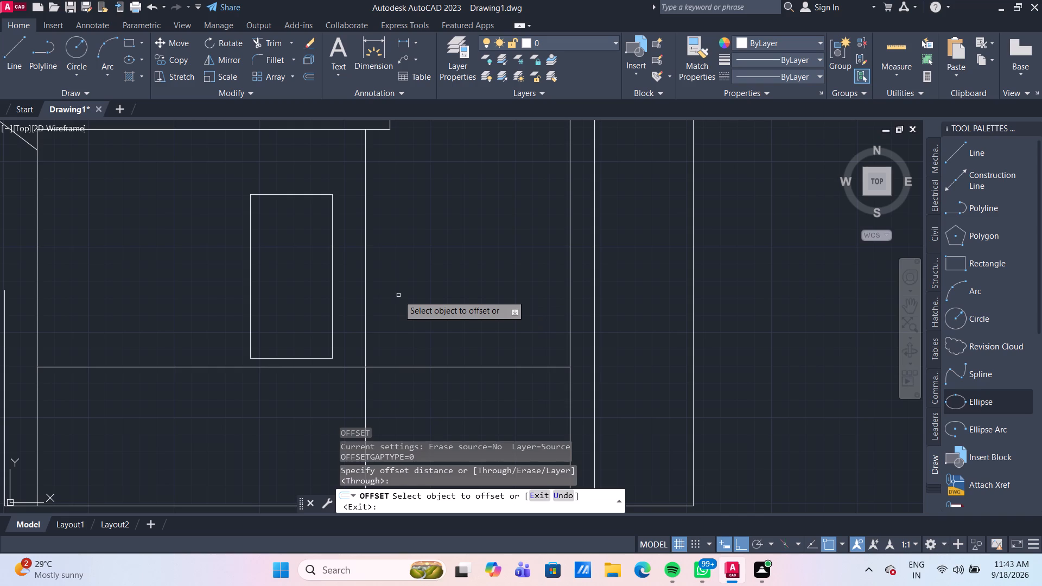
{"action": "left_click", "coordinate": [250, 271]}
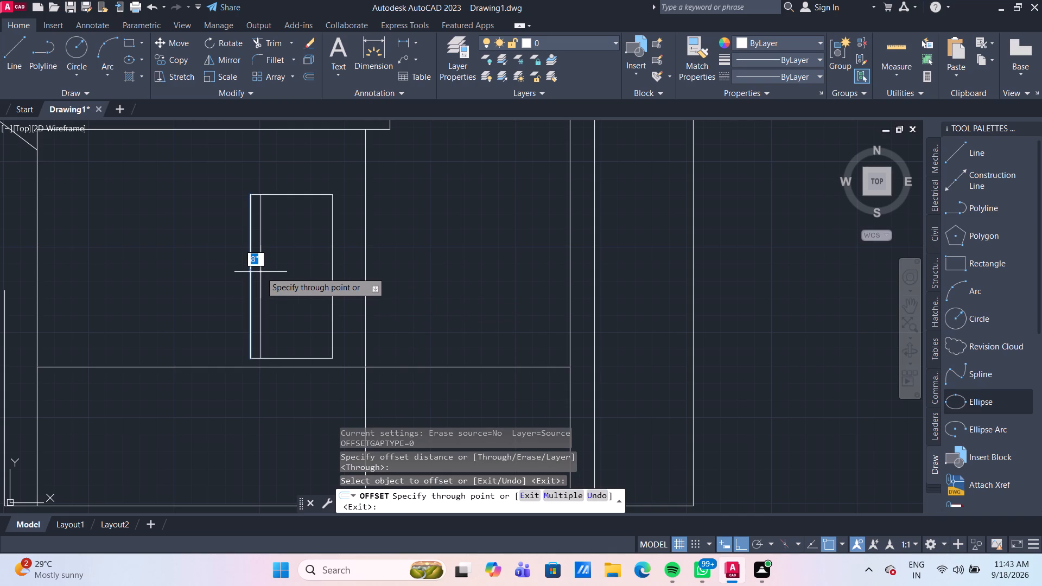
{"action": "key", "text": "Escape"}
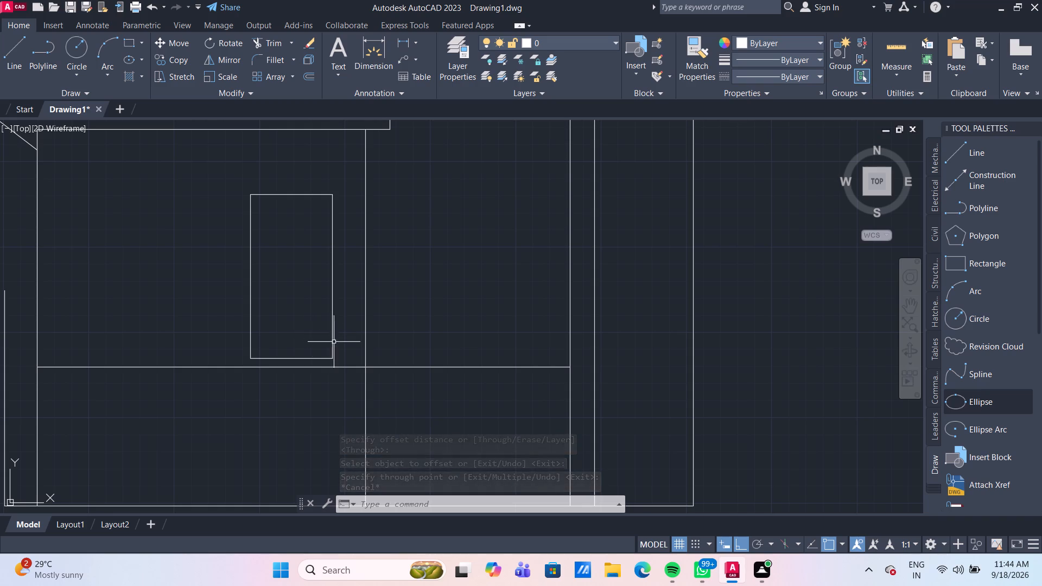
Group the four lines of the ground-floor opening.
{"action": "left_click", "coordinate": [336, 365]}
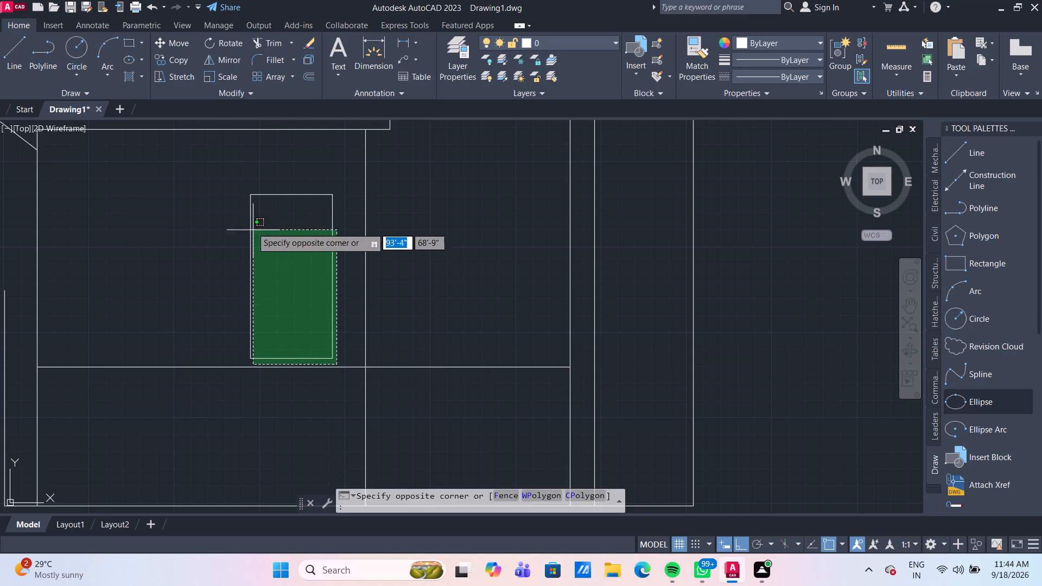
{"action": "left_click", "coordinate": [238, 181]}
{"action": "key", "text": "g"}
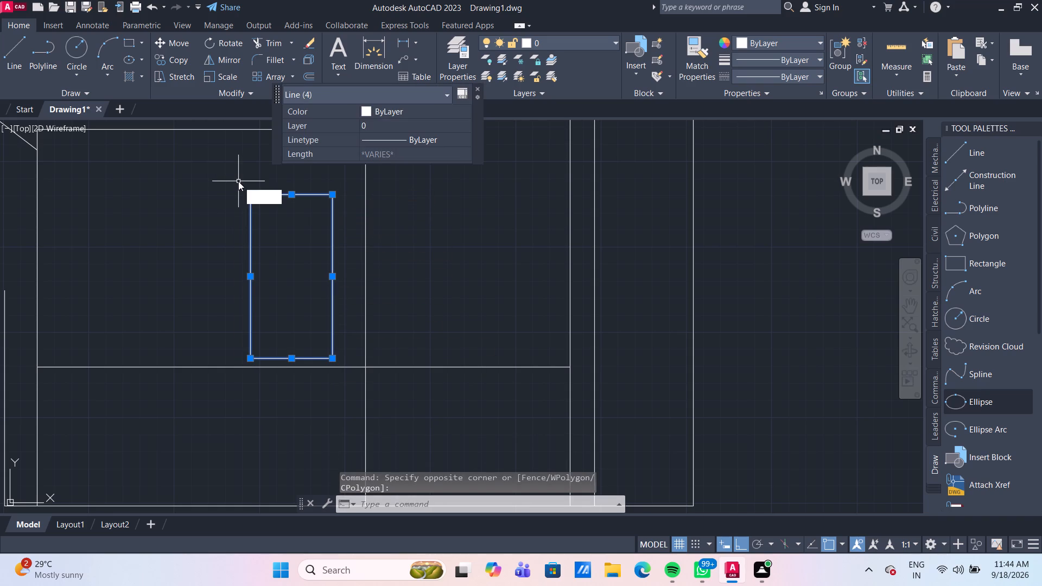
{"action": "key", "text": "Return"}
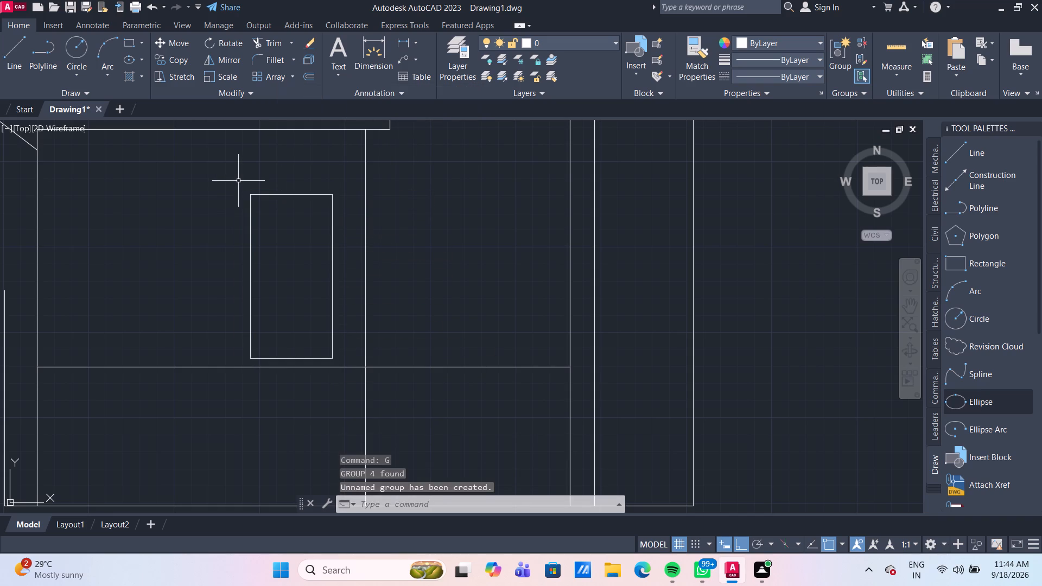
Offset the ground-floor opening's top line 4" downward, inside the opening.
{"action": "key", "text": "o"}
{"action": "key", "text": "Return"}
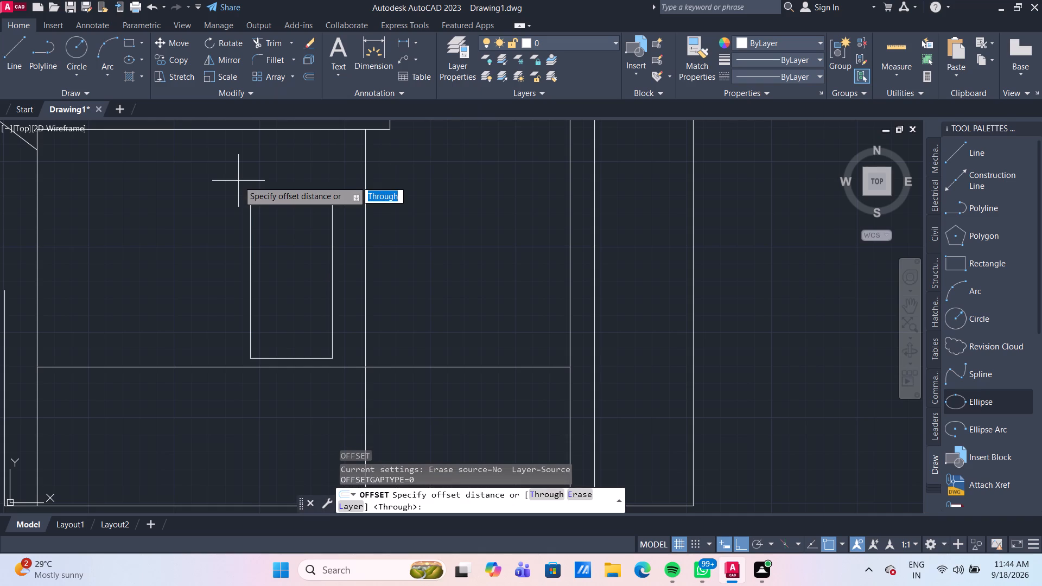
{"action": "key", "text": "Return"}
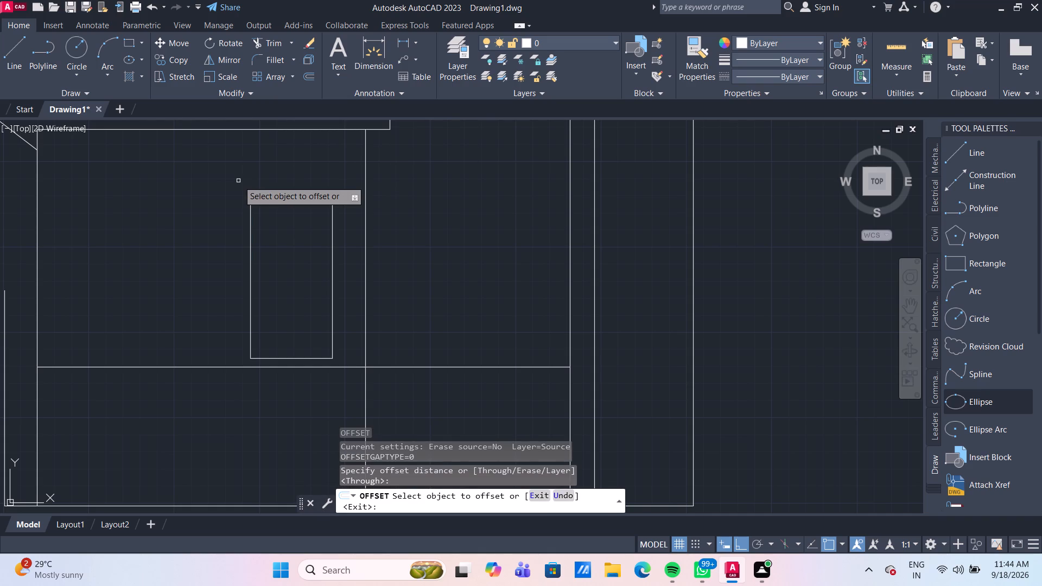
{"action": "left_click", "coordinate": [266, 194]}
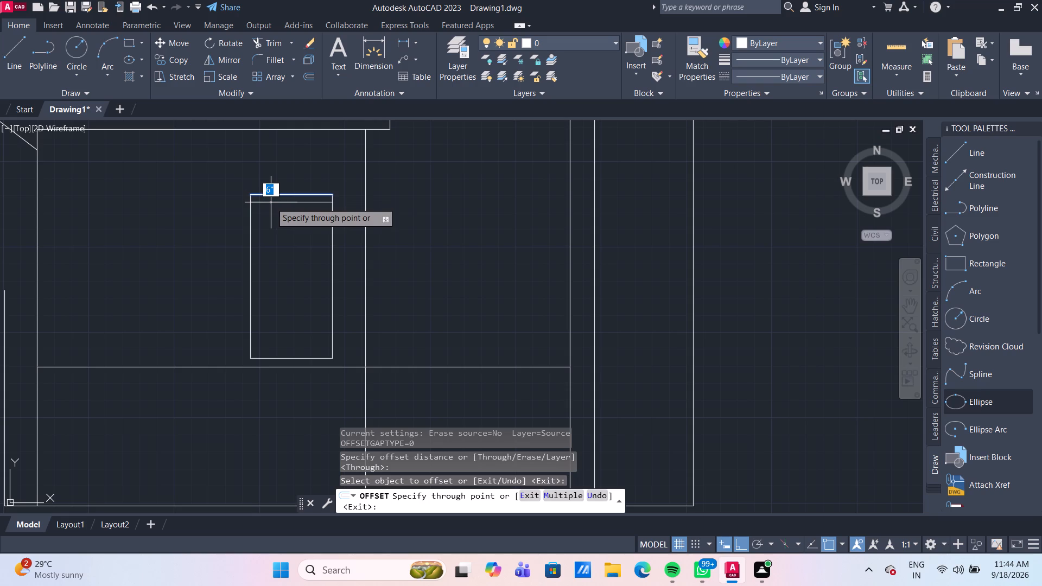
{"action": "type", "text": "4\""}
{"action": "key", "text": "Return"}
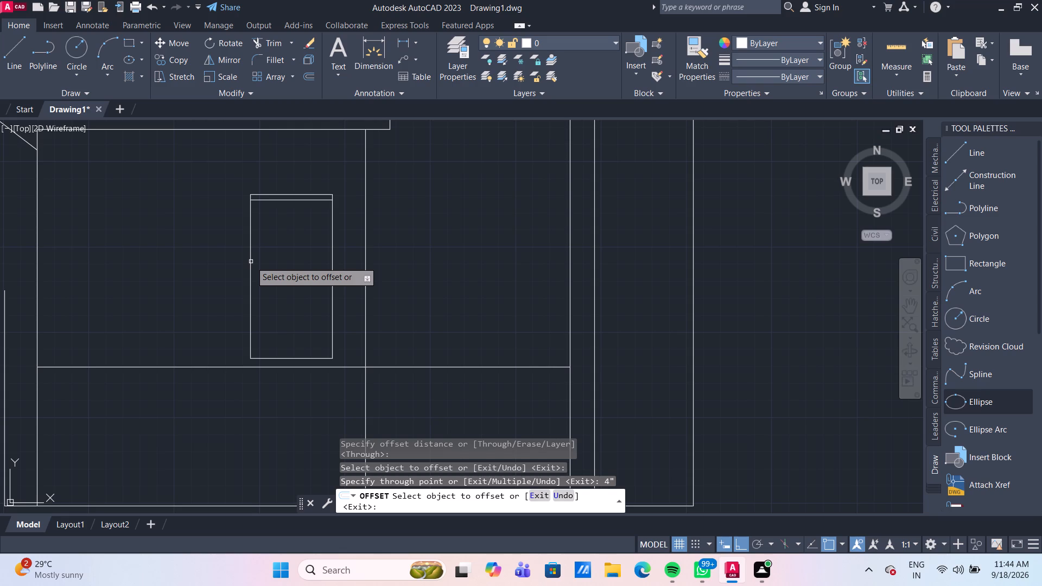
Offset both side lines, the bottom line and the top line of the ground-floor opening 6" inward to form a frame.
{"action": "left_click", "coordinate": [251, 262]}
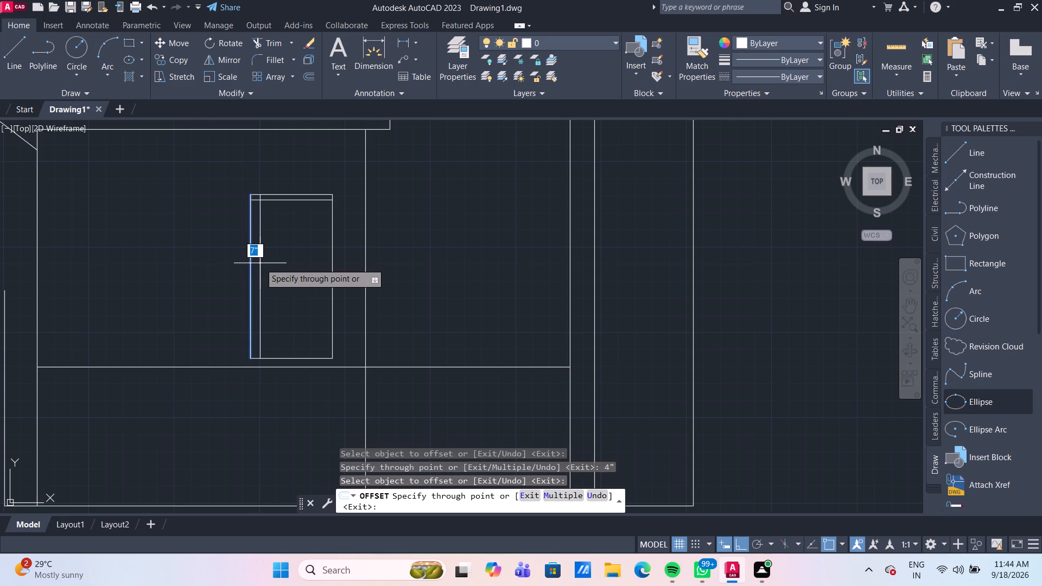
{"action": "type", "text": "6\""}
{"action": "key", "text": "Return"}
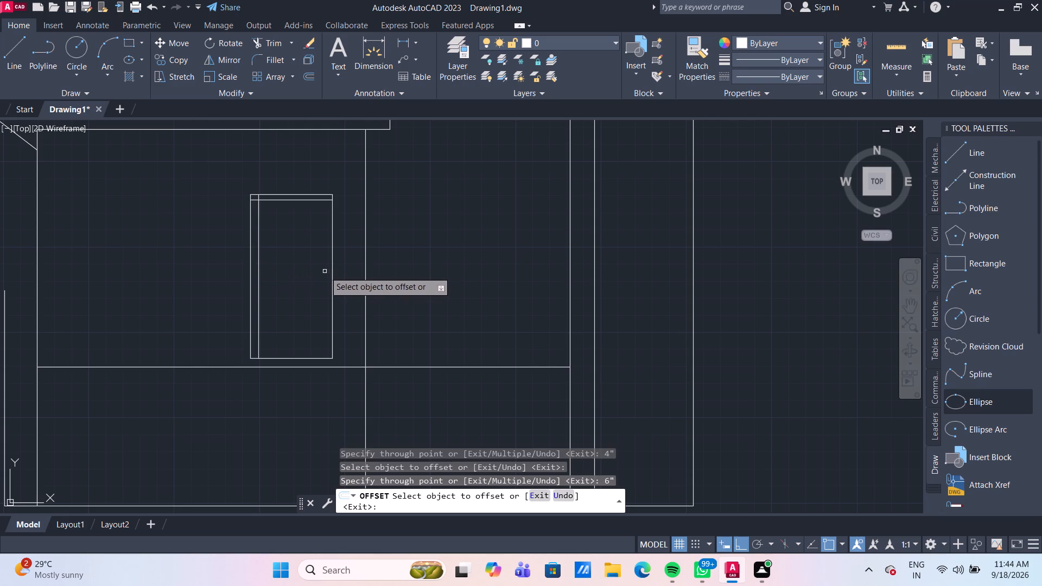
{"action": "left_click", "coordinate": [332, 275]}
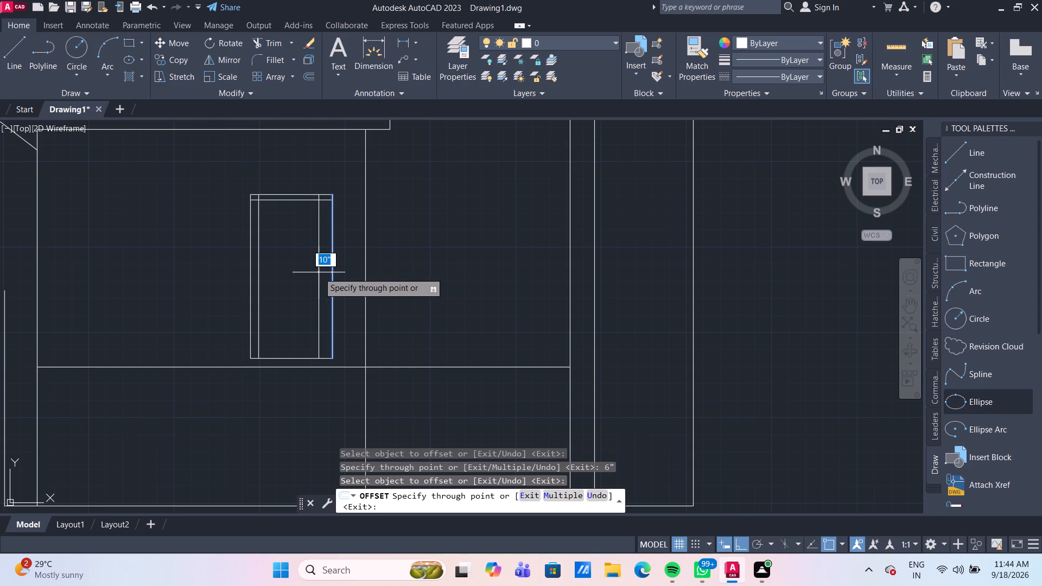
{"action": "type", "text": "6\""}
{"action": "key", "text": "Return"}
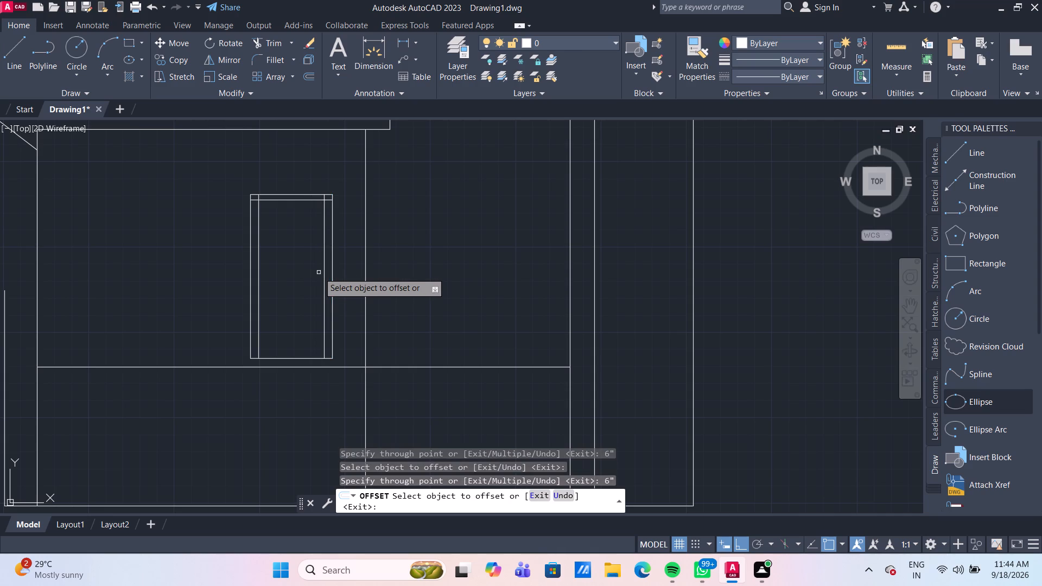
{"action": "left_click", "coordinate": [297, 359]}
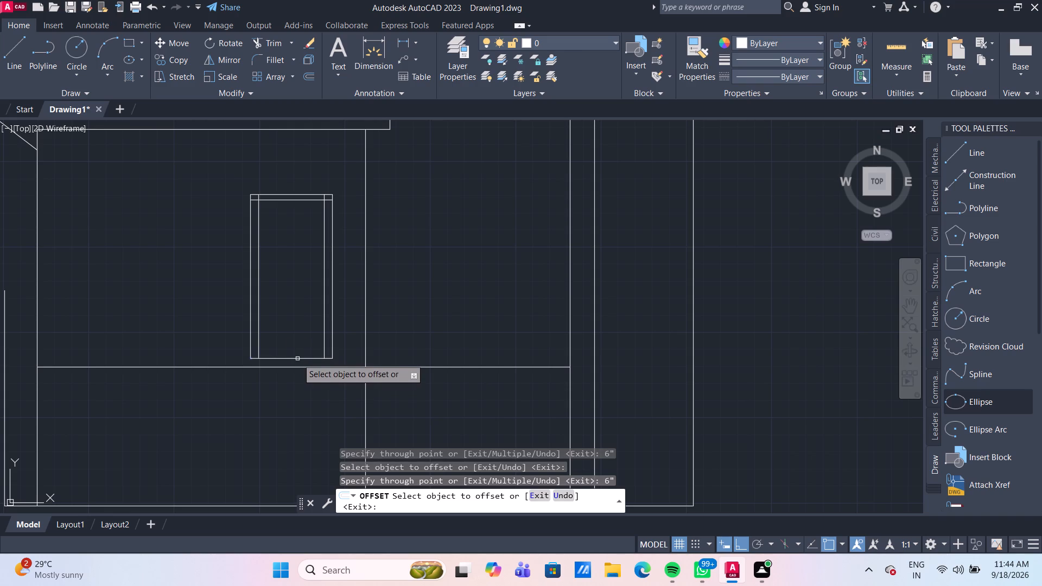
{"action": "type", "text": "6\""}
{"action": "key", "text": "Return"}
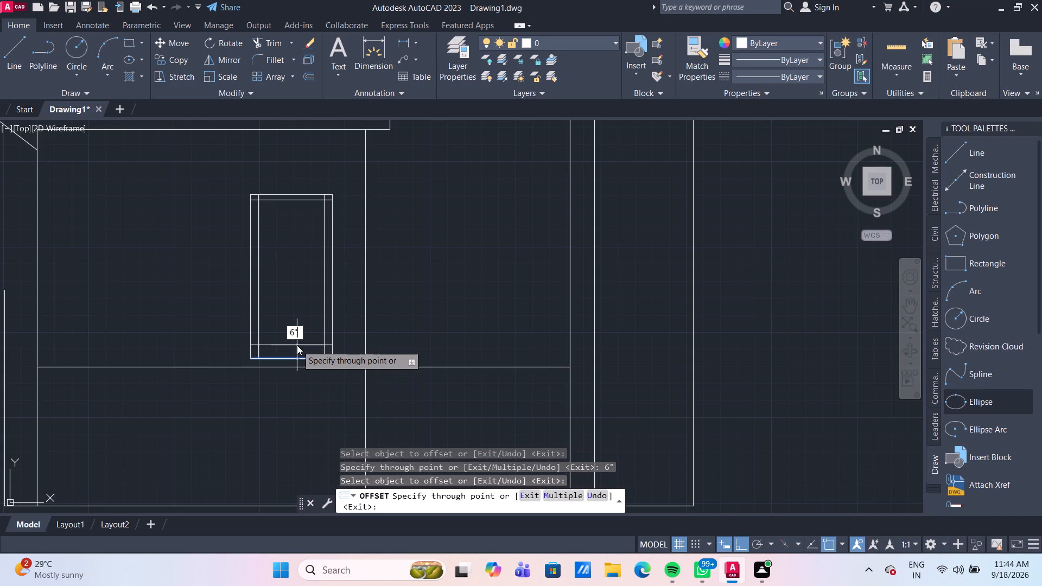
{"action": "left_click", "coordinate": [299, 194]}
{"action": "type", "text": "6\""}
{"action": "key", "text": "Return"}
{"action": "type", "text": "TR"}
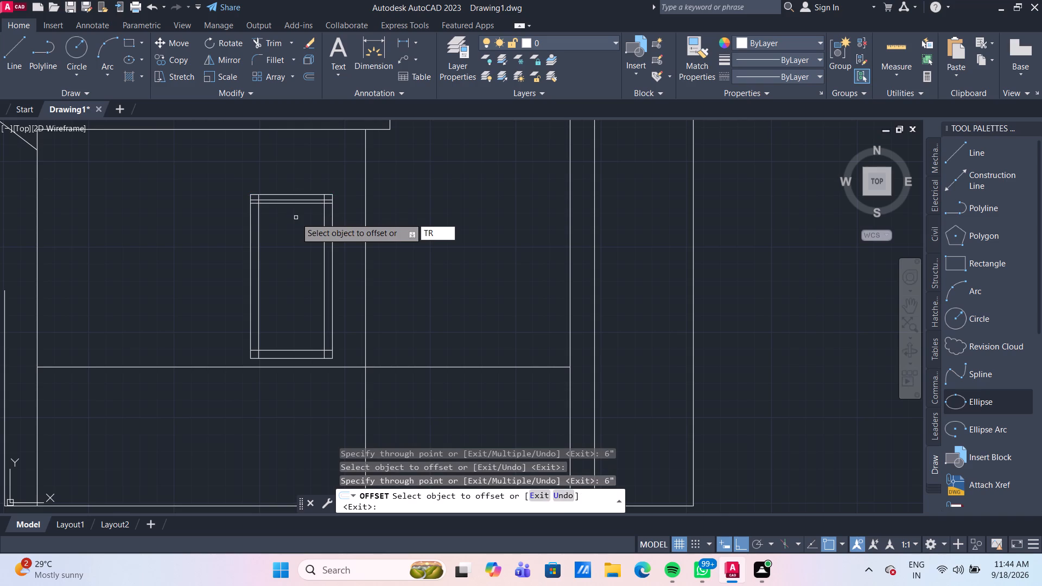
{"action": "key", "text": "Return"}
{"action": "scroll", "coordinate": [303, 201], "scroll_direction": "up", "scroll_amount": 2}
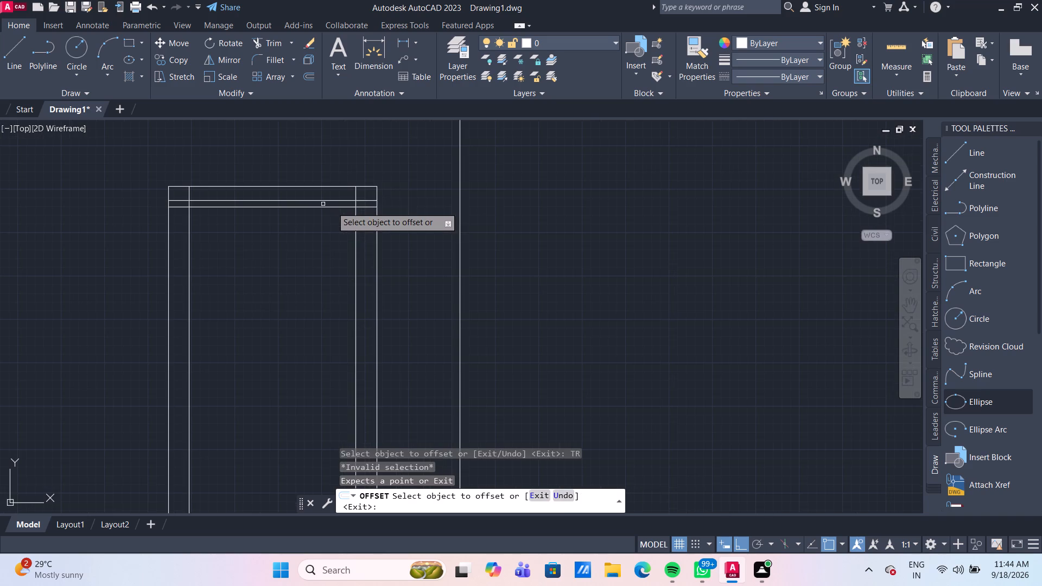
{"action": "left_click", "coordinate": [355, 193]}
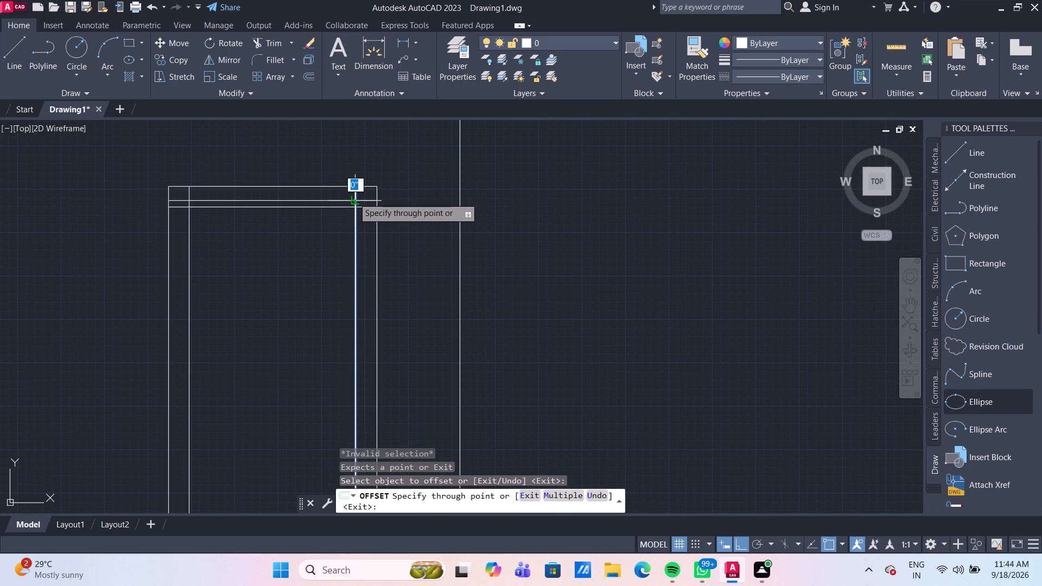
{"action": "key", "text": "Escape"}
Trim the overlapping ends of the 6" frame lines at the top corners of the ground-floor opening.
{"action": "key", "text": "t"}
{"action": "key", "text": "r"}
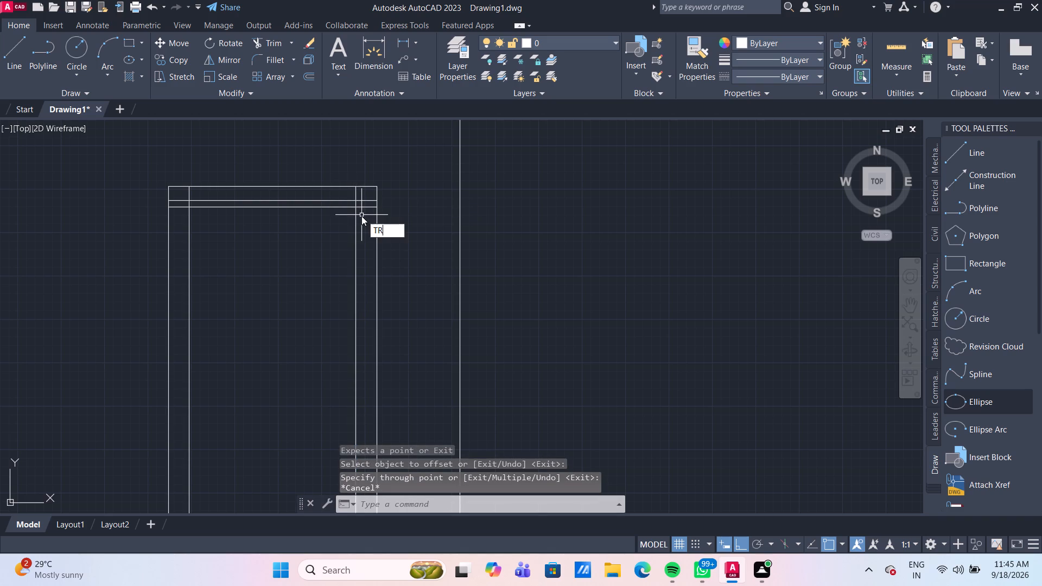
{"action": "key", "text": "Return"}
{"action": "left_click", "coordinate": [354, 194]}
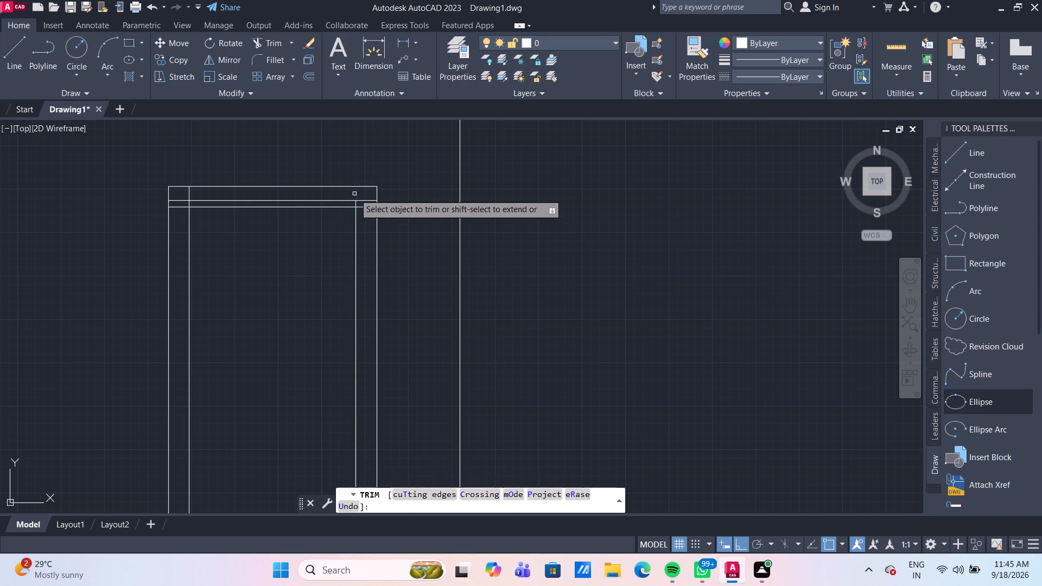
{"action": "left_click", "coordinate": [354, 203]}
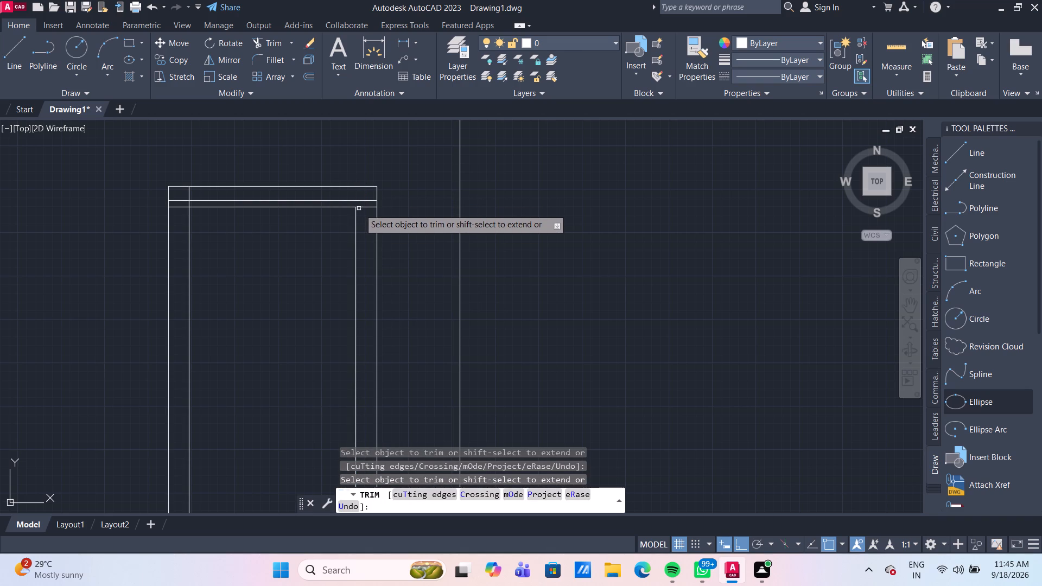
{"action": "left_click", "coordinate": [360, 209]}
{"action": "left_click", "coordinate": [187, 202]}
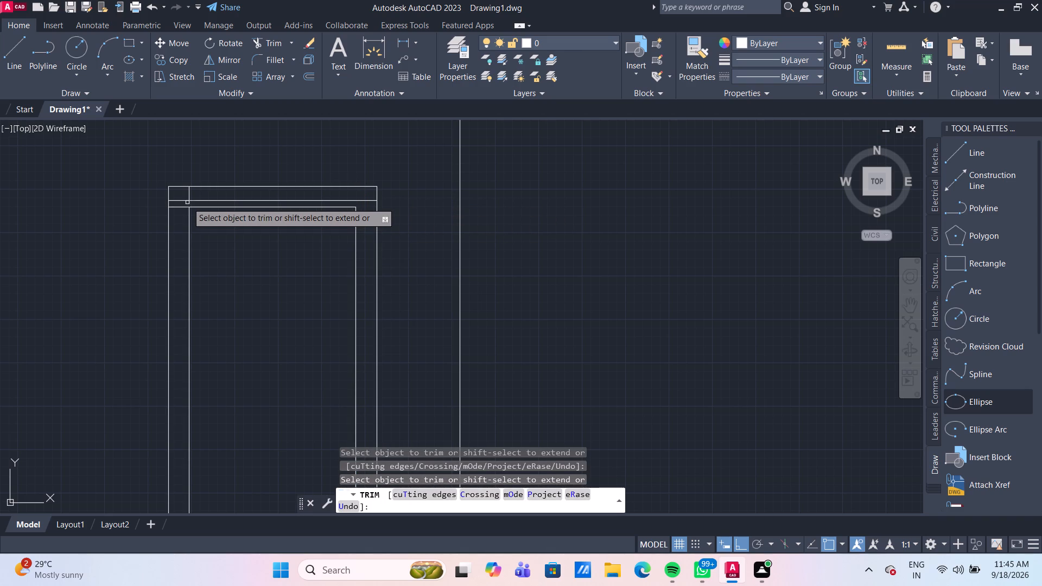
{"action": "left_click", "coordinate": [184, 209]}
Trim the overlapping ends of the inner frame lines at both bottom corners of the ground-floor opening.
{"action": "scroll", "coordinate": [214, 280], "scroll_direction": "down", "scroll_amount": 3}
{"action": "middle_click_drag", "start_coordinate": [230, 301], "coordinate": [237, 248]}
{"action": "scroll", "coordinate": [237, 238], "scroll_direction": "up", "scroll_amount": 1}
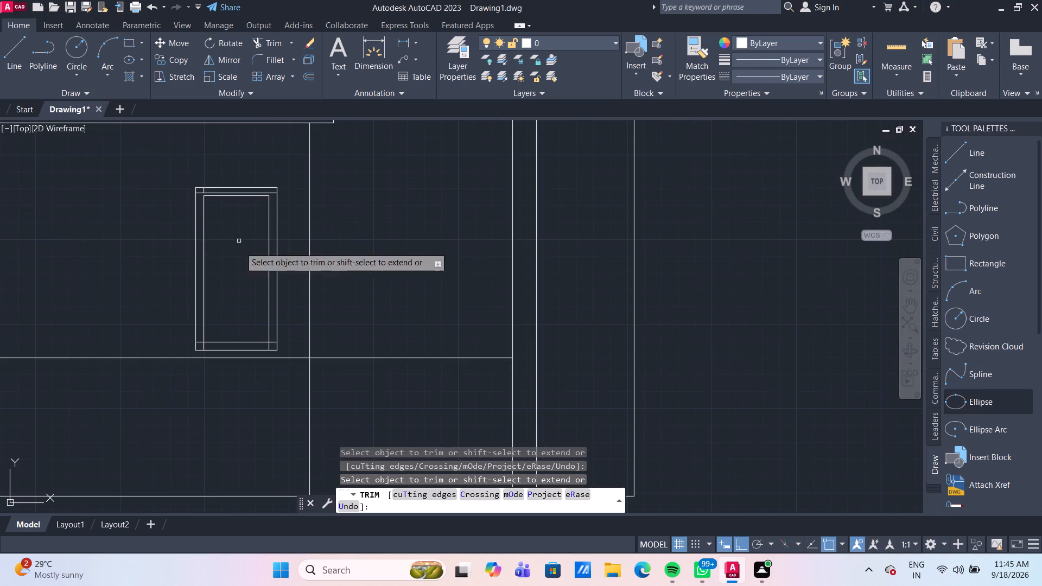
{"action": "scroll", "coordinate": [246, 284], "scroll_direction": "up", "scroll_amount": 2}
{"action": "middle_click_drag", "start_coordinate": [251, 288], "coordinate": [265, 195]}
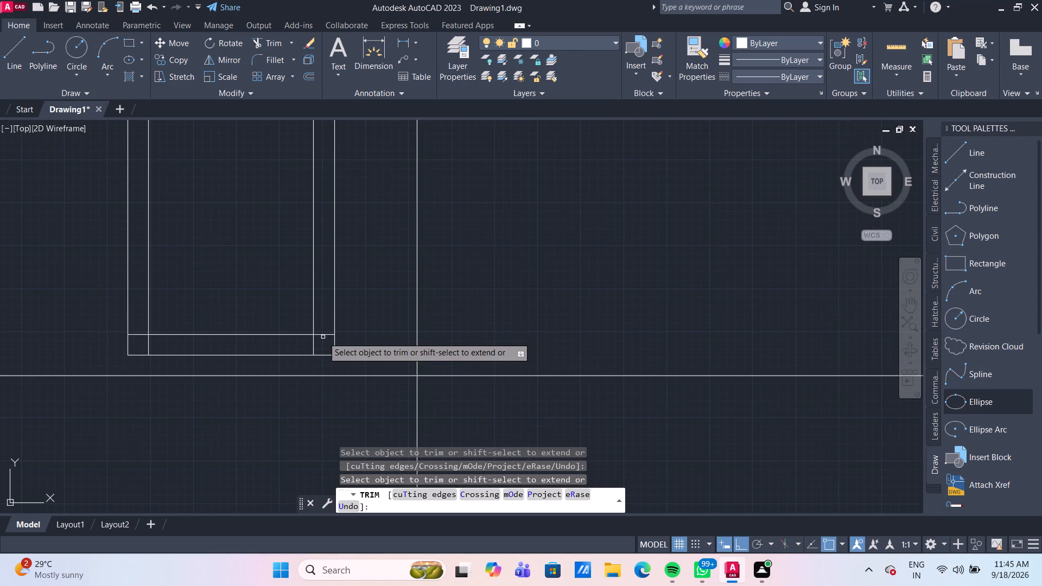
{"action": "left_click", "coordinate": [323, 337]}
{"action": "left_click", "coordinate": [323, 332]}
{"action": "left_click", "coordinate": [314, 341]}
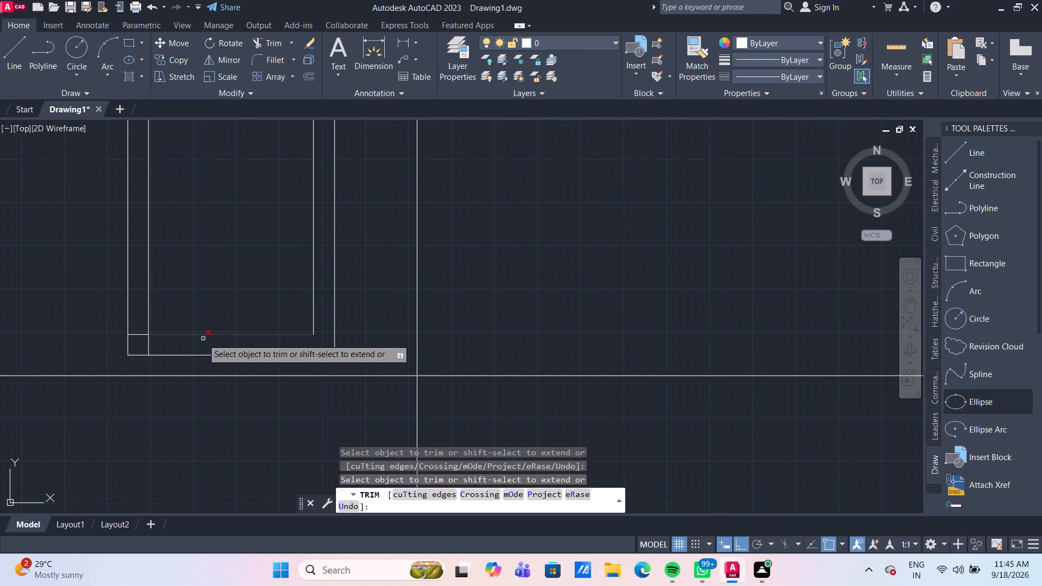
{"action": "left_click", "coordinate": [149, 346]}
{"action": "left_click", "coordinate": [143, 333]}
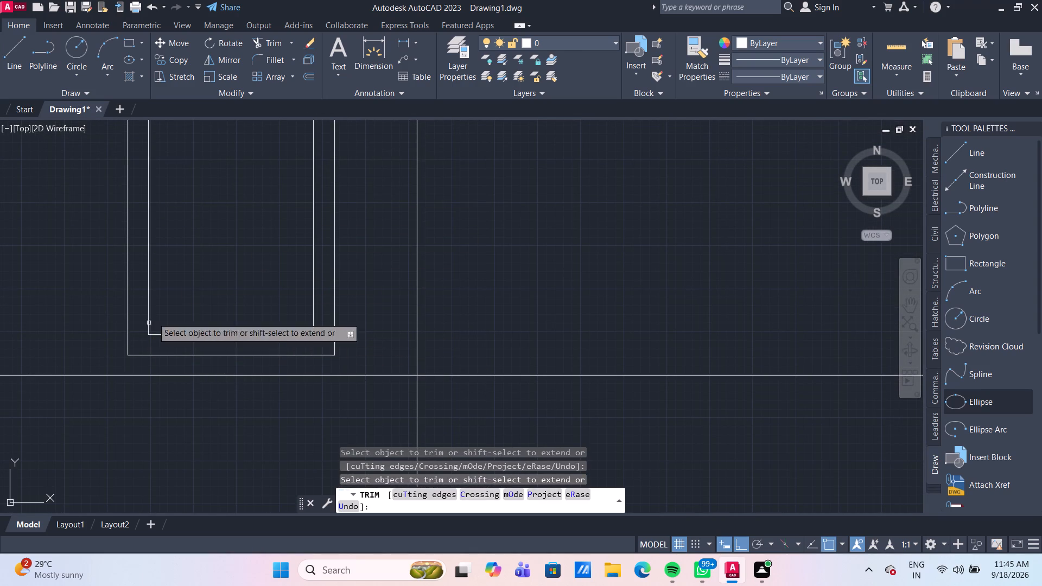
Trim away the leftover vertical stub and the 4" offset line between the frame's outer and inner top lines.
{"action": "scroll", "coordinate": [189, 158], "scroll_direction": "down", "scroll_amount": 2}
{"action": "middle_click_drag", "start_coordinate": [189, 158], "coordinate": [190, 268]}
{"action": "scroll", "coordinate": [181, 168], "scroll_direction": "up", "scroll_amount": 2}
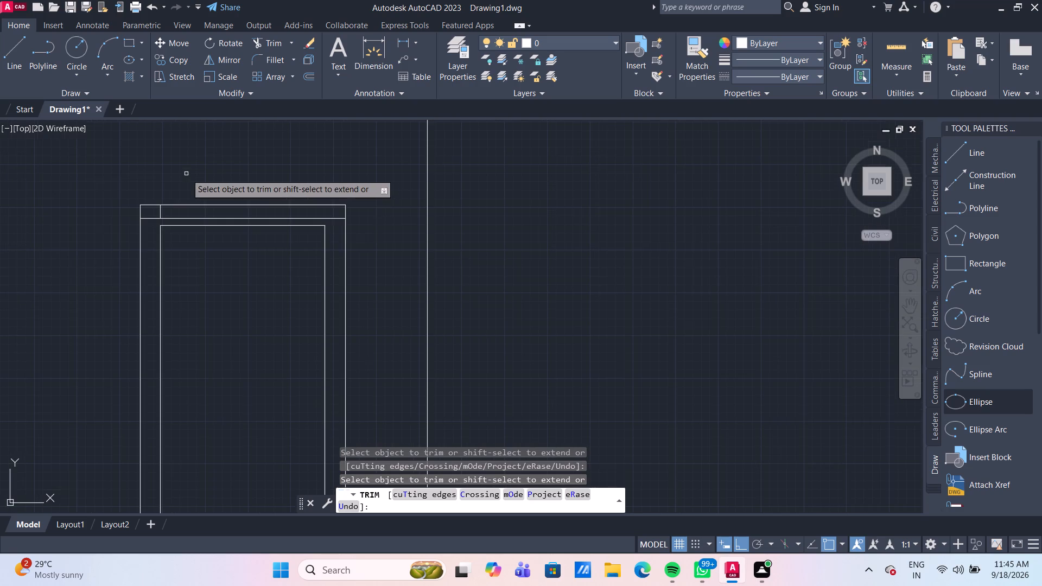
{"action": "left_click", "coordinate": [158, 214]}
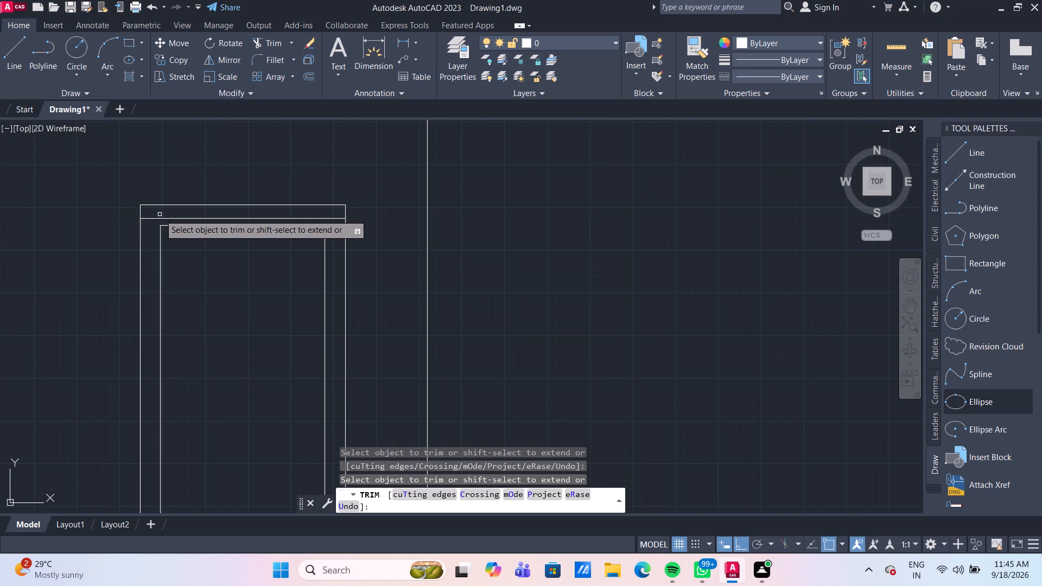
{"action": "left_click", "coordinate": [157, 218]}
{"action": "scroll", "coordinate": [408, 235], "scroll_direction": "down", "scroll_amount": 3}
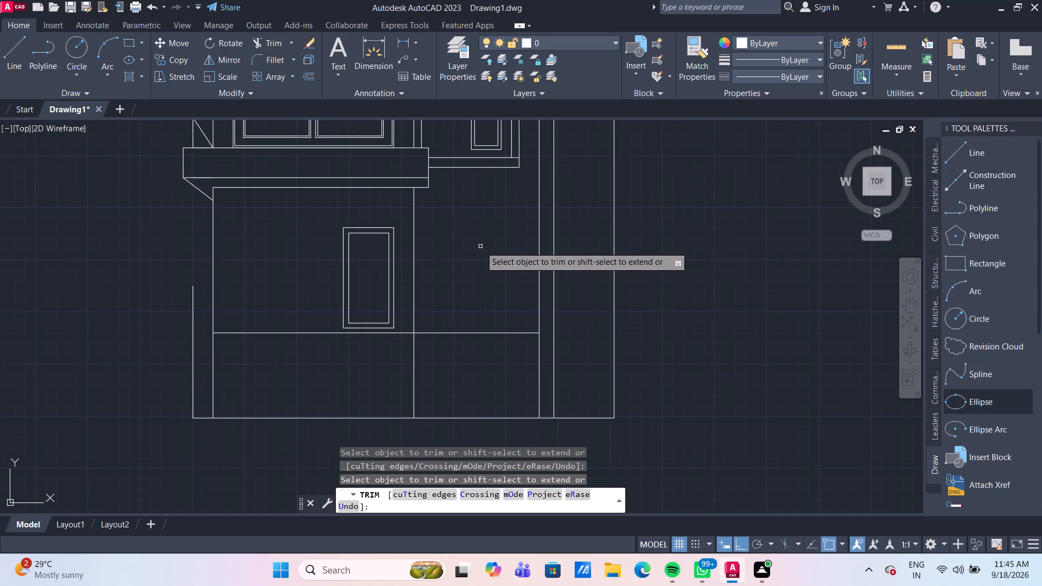
{"action": "key", "text": "Escape"}
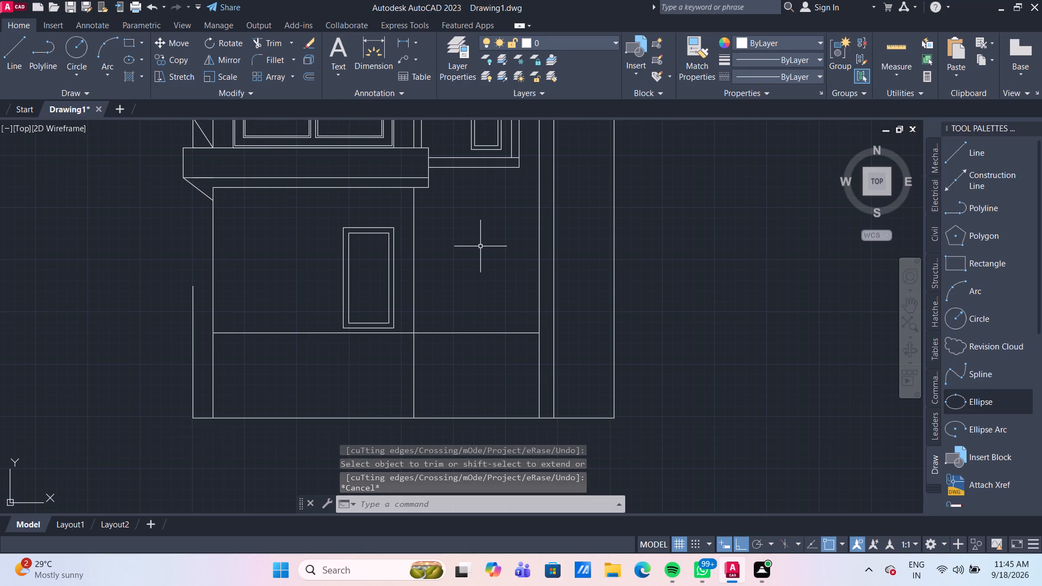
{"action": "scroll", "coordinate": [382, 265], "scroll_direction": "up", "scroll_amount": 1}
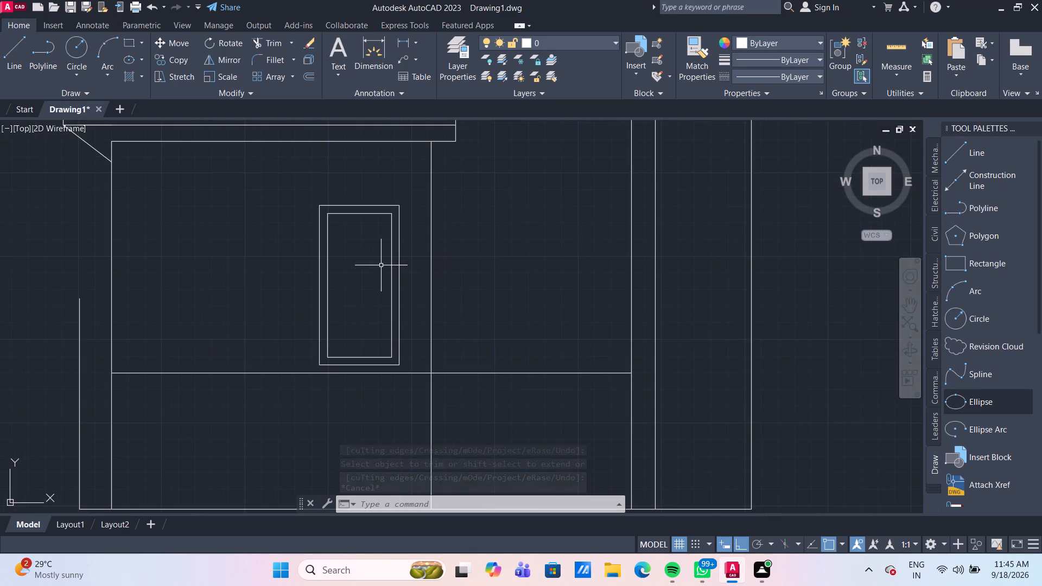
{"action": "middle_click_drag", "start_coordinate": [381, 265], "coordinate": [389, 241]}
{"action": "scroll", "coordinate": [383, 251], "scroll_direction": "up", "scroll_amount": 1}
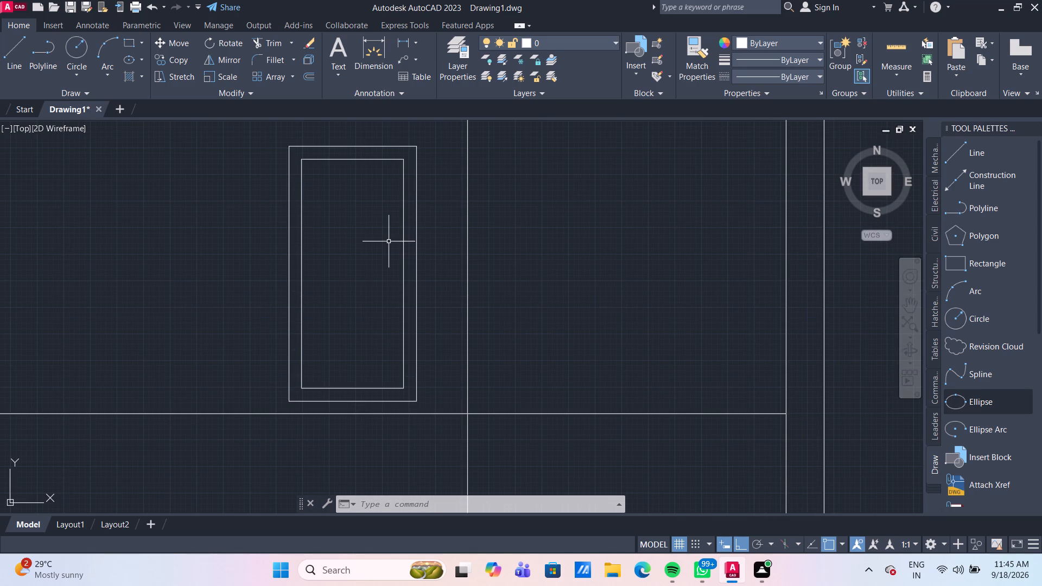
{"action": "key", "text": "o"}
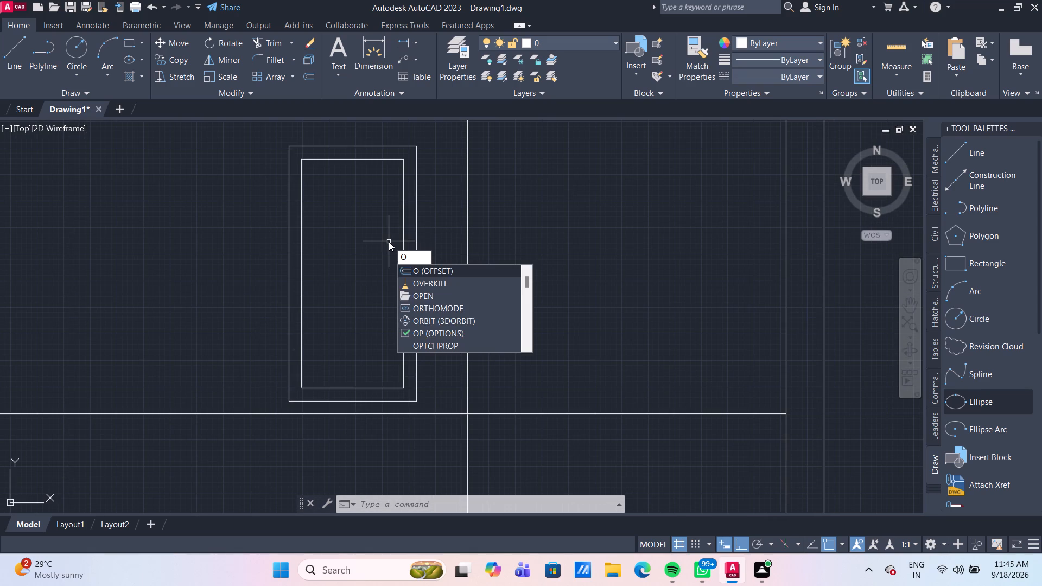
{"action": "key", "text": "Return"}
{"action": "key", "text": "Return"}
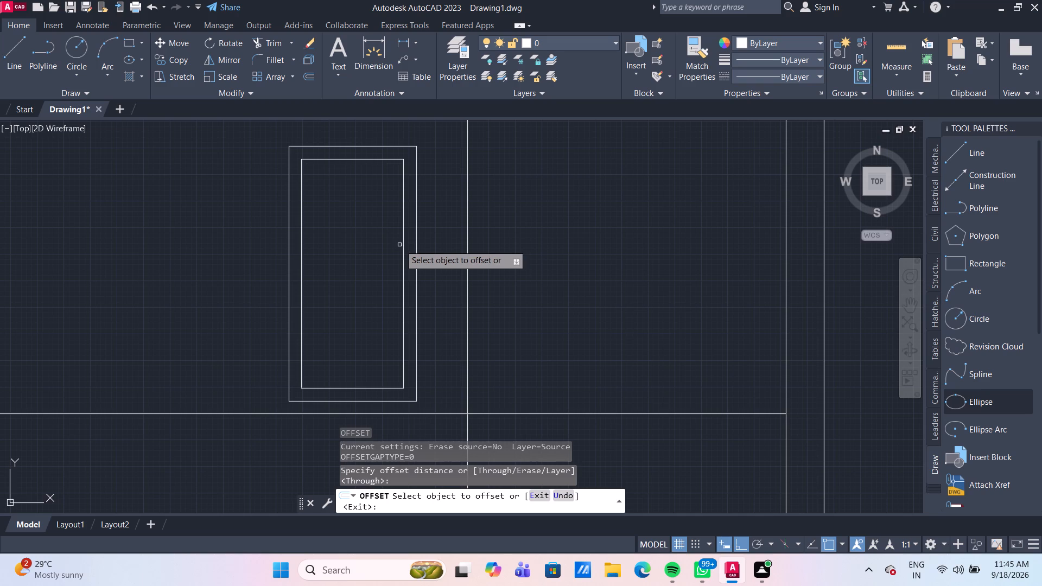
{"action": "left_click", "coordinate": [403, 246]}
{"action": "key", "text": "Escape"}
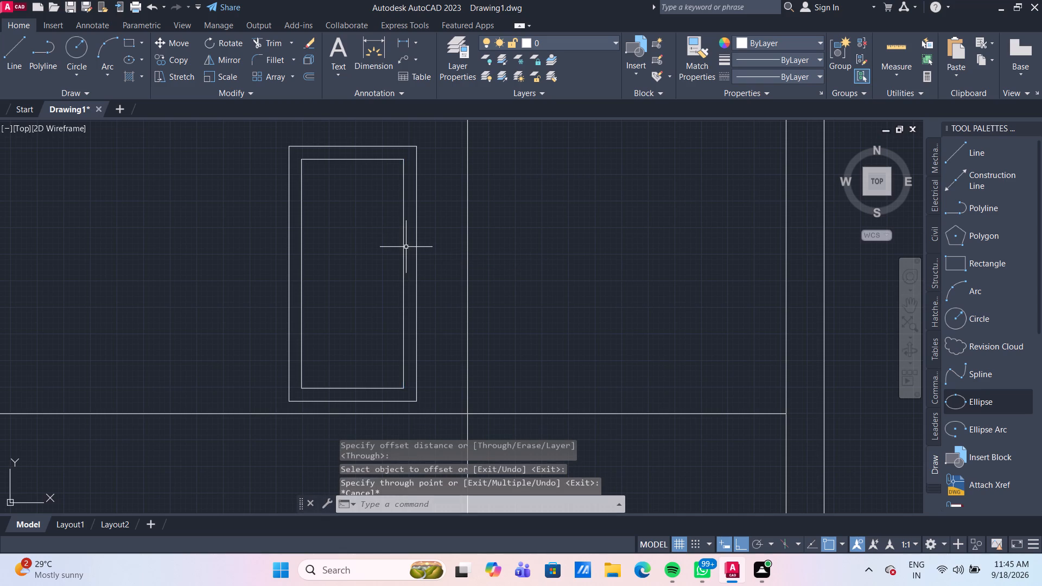
Draw a 3' by 8' upright rectangle on the ground-floor wall, beside the framed opening on the side away from the tall column.
{"action": "scroll", "coordinate": [404, 343], "scroll_direction": "down", "scroll_amount": 1}
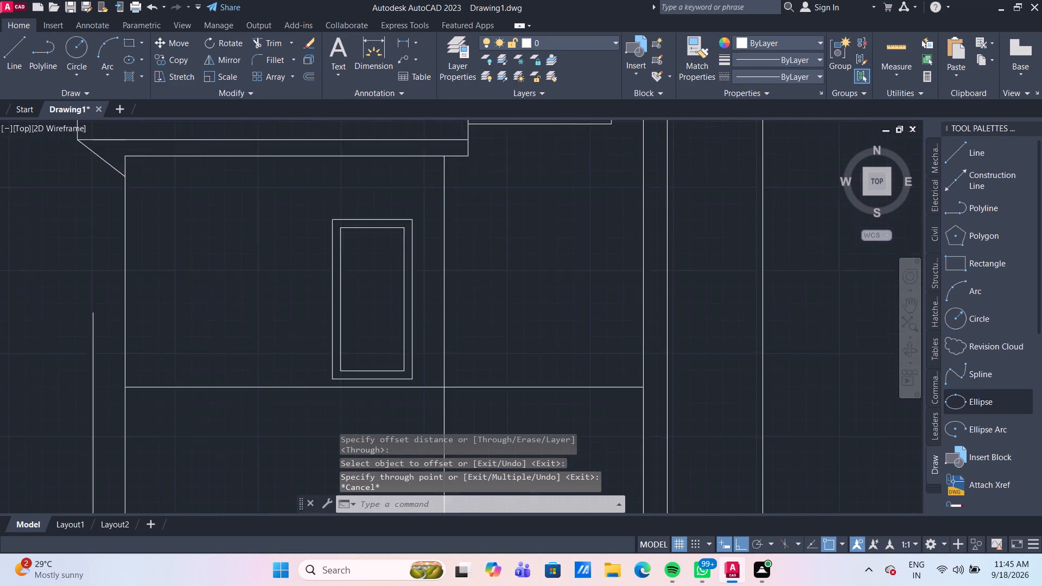
{"action": "scroll", "coordinate": [404, 343], "scroll_direction": "down", "scroll_amount": 1}
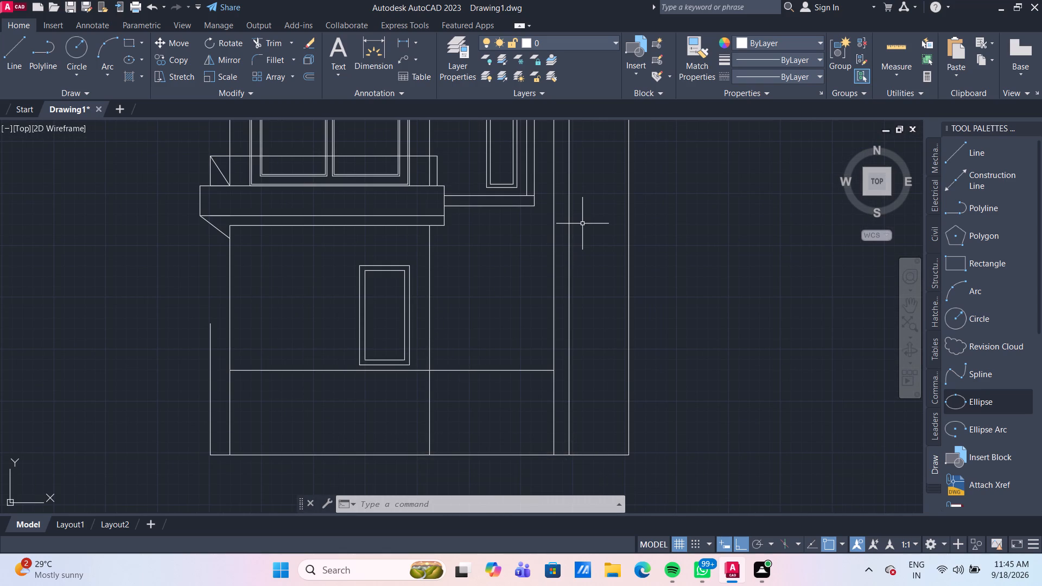
{"action": "left_click", "coordinate": [900, 40]}
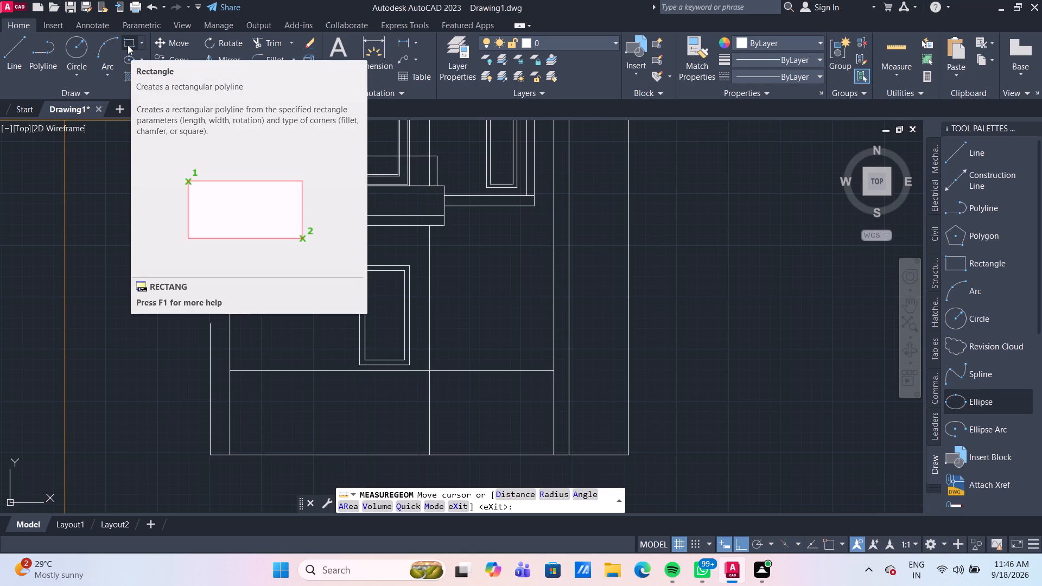
{"action": "left_click", "coordinate": [128, 45]}
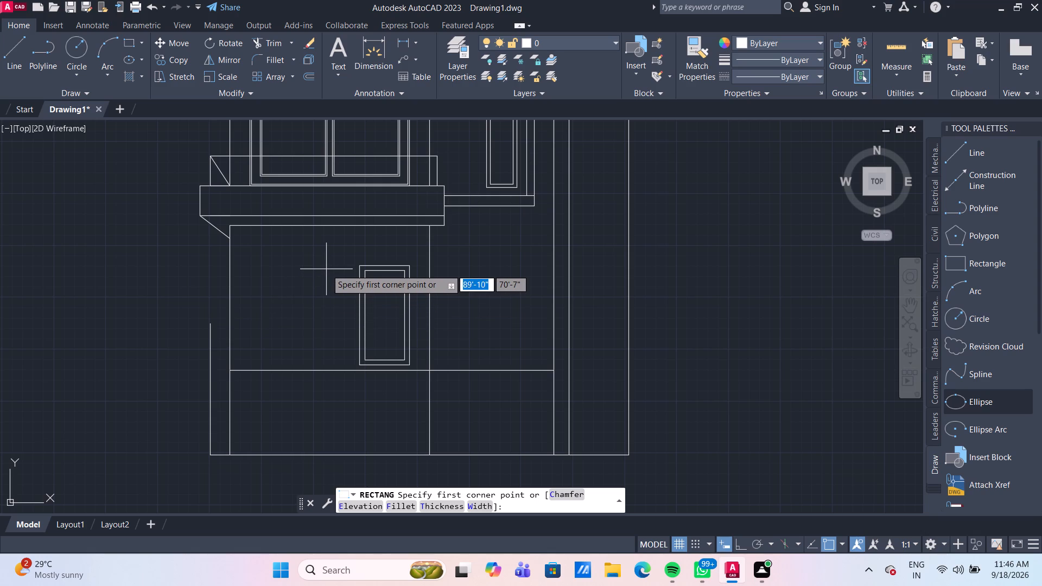
{"action": "left_click", "coordinate": [326, 269]}
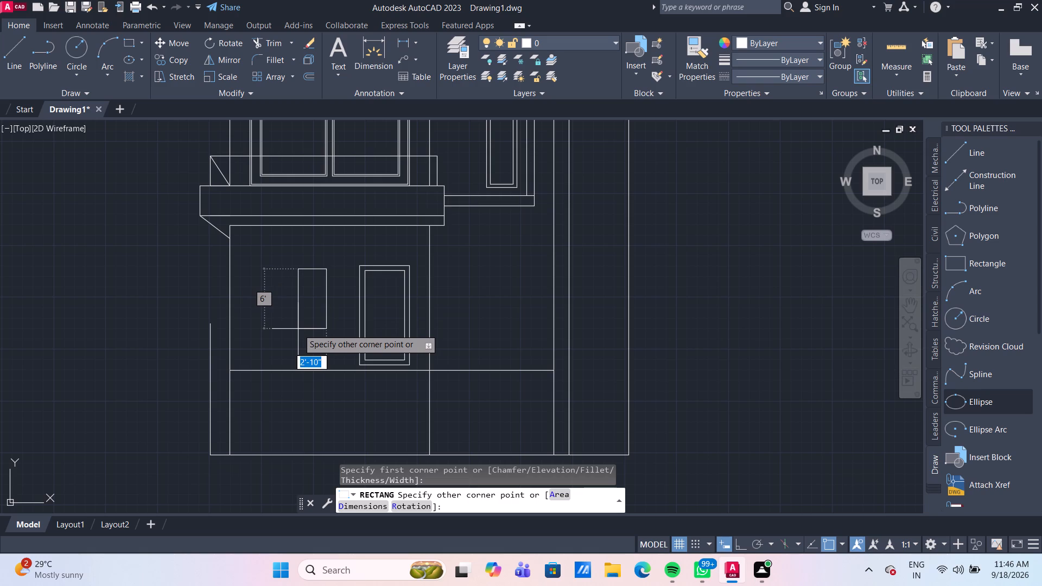
{"action": "type", "text": "3'"}
{"action": "key", "text": "Tab"}
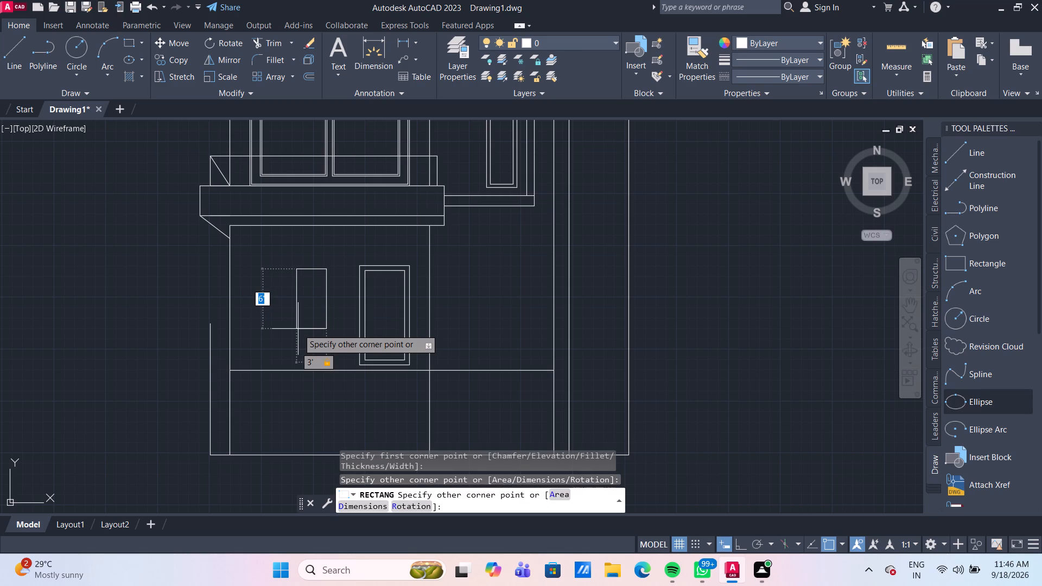
{"action": "type", "text": "8'"}
{"action": "key", "text": "Return"}
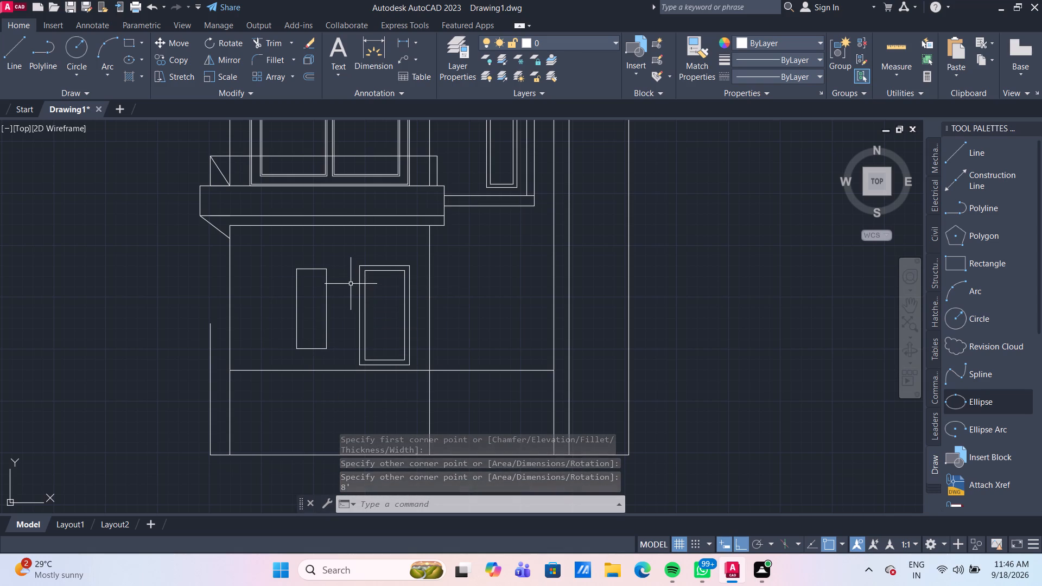
Offset the 3' by 8' rectangle 4" inward to form its frame.
{"action": "scroll", "coordinate": [332, 289], "scroll_direction": "up", "scroll_amount": 1}
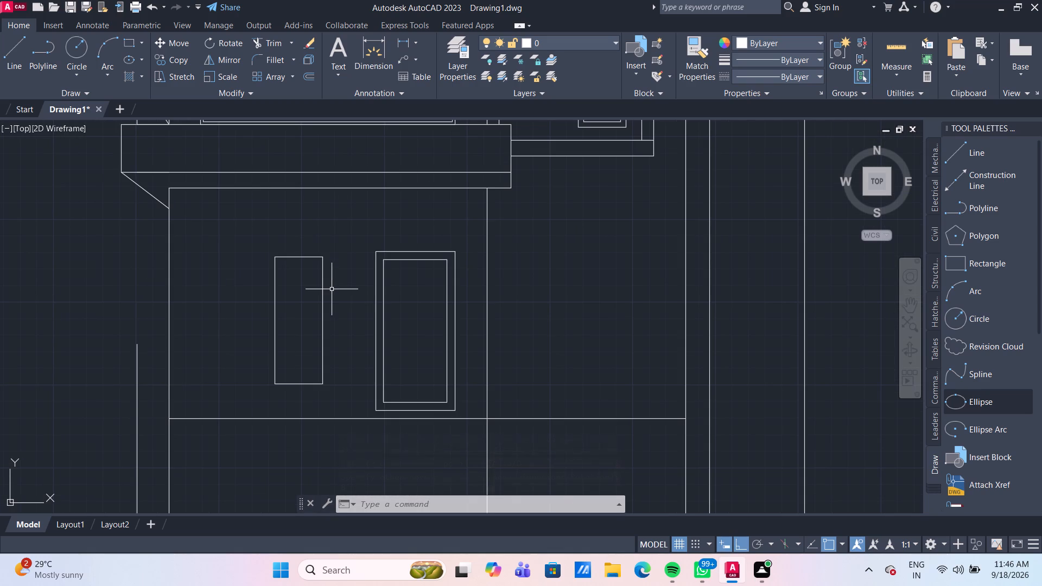
{"action": "key", "text": "o"}
{"action": "key", "text": "Return"}
{"action": "key", "text": "Return"}
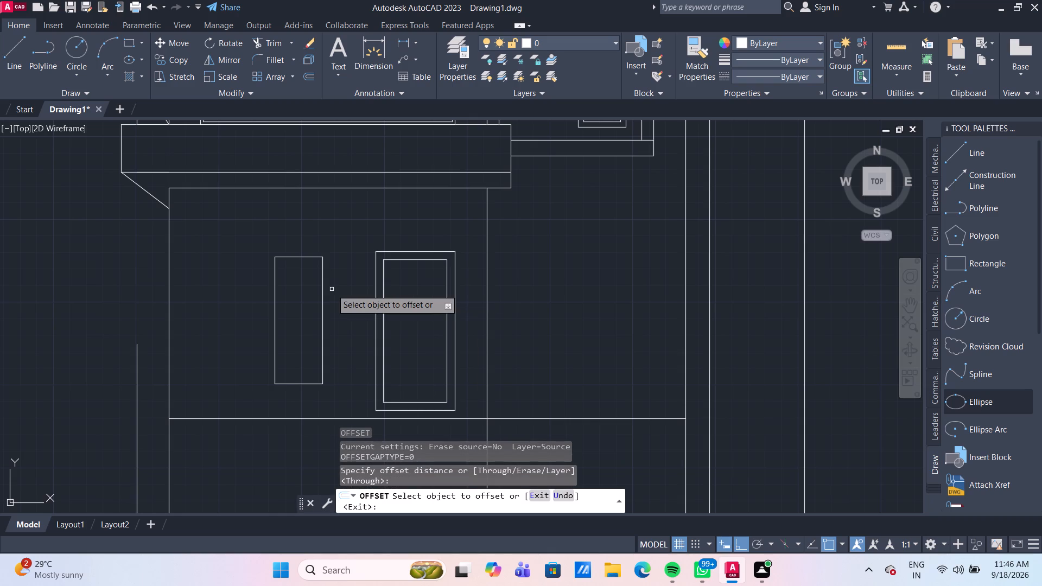
{"action": "left_click", "coordinate": [302, 258]}
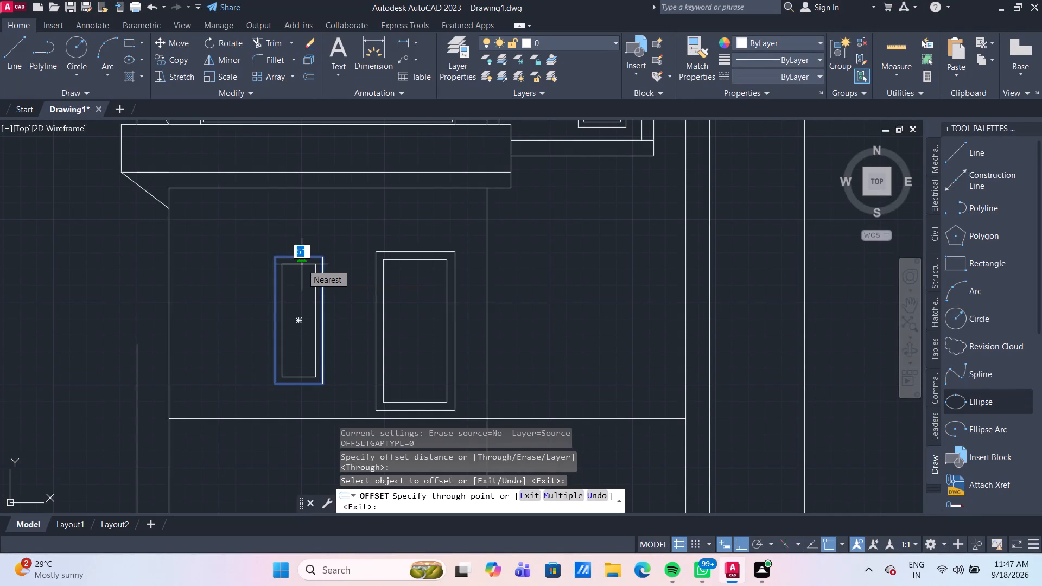
{"action": "type", "text": "4\""}
{"action": "key", "text": "Return"}
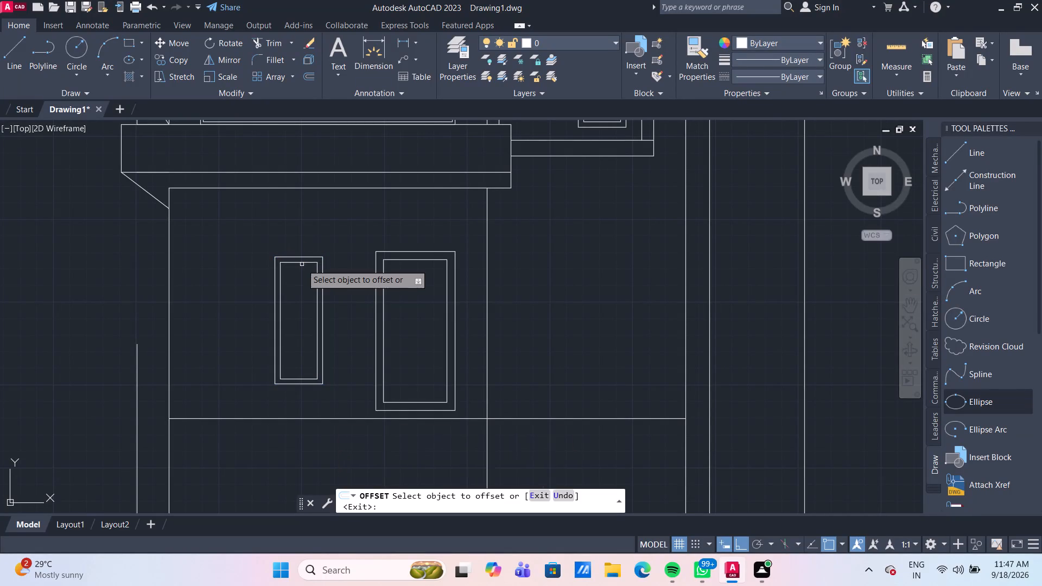
{"action": "scroll", "coordinate": [332, 324], "scroll_direction": "down", "scroll_amount": 3}
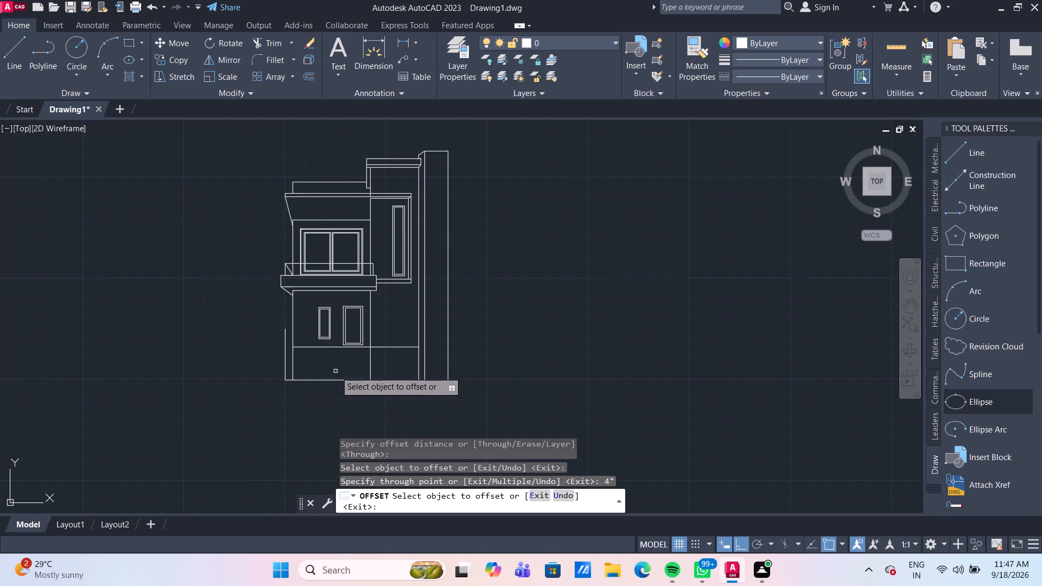
{"action": "scroll", "coordinate": [335, 371], "scroll_direction": "up", "scroll_amount": 1}
{"action": "key", "text": "Escape"}
Measure the gap between the narrow framed rectangle and the wider ground-floor opening.
{"action": "scroll", "coordinate": [338, 278], "scroll_direction": "up", "scroll_amount": 2}
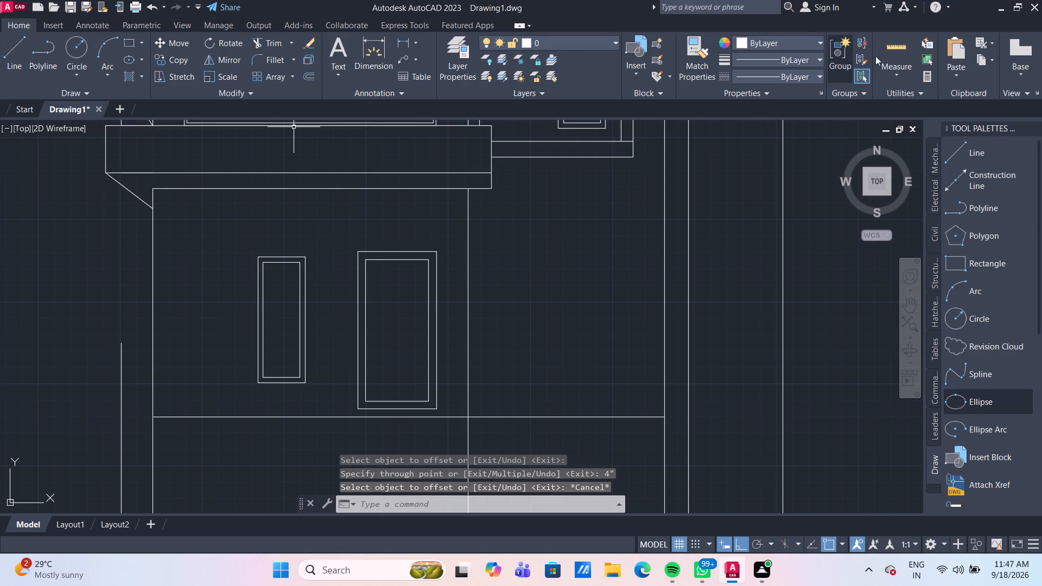
{"action": "left_click_drag", "start_coordinate": [904, 48], "coordinate": [894, 50]}
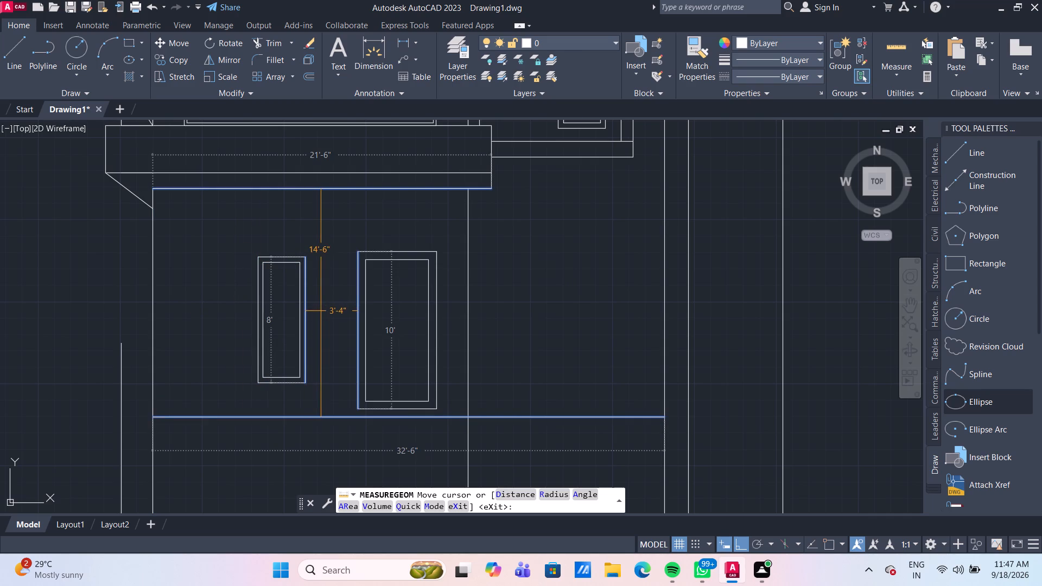
{"action": "key", "text": "Escape"}
Move the narrow framed rectangle straight down so its bottom edge sits on the horizontal line beneath the openings.
{"action": "left_click", "coordinate": [320, 393]}
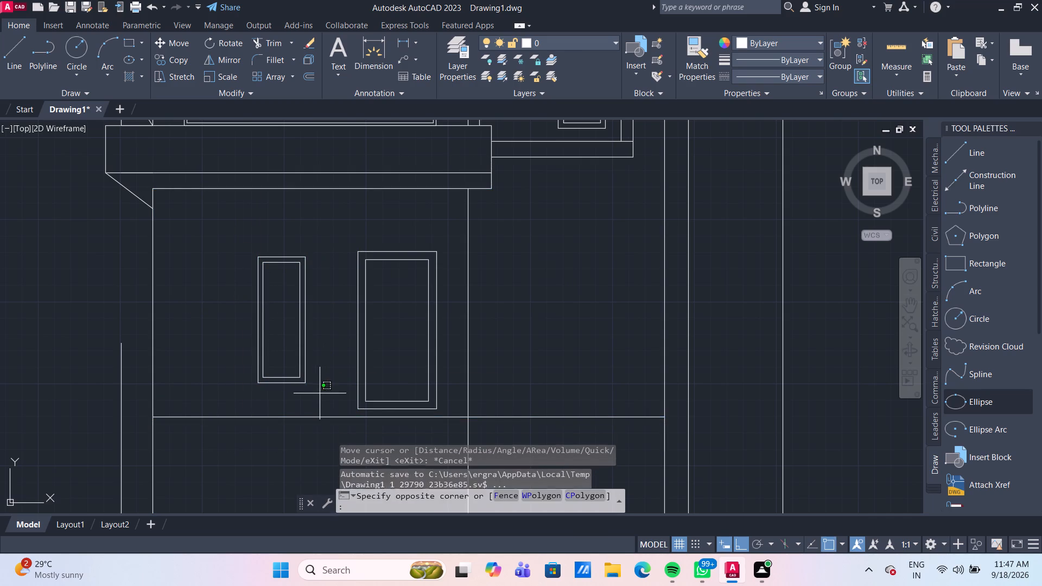
{"action": "left_click", "coordinate": [236, 232]}
{"action": "key", "text": "m"}
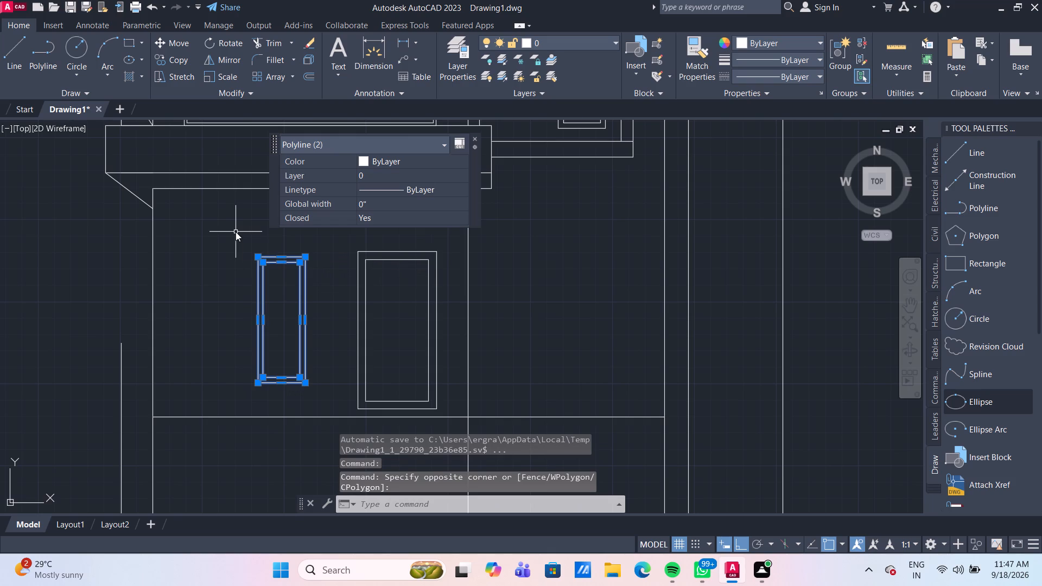
{"action": "key", "text": "Return"}
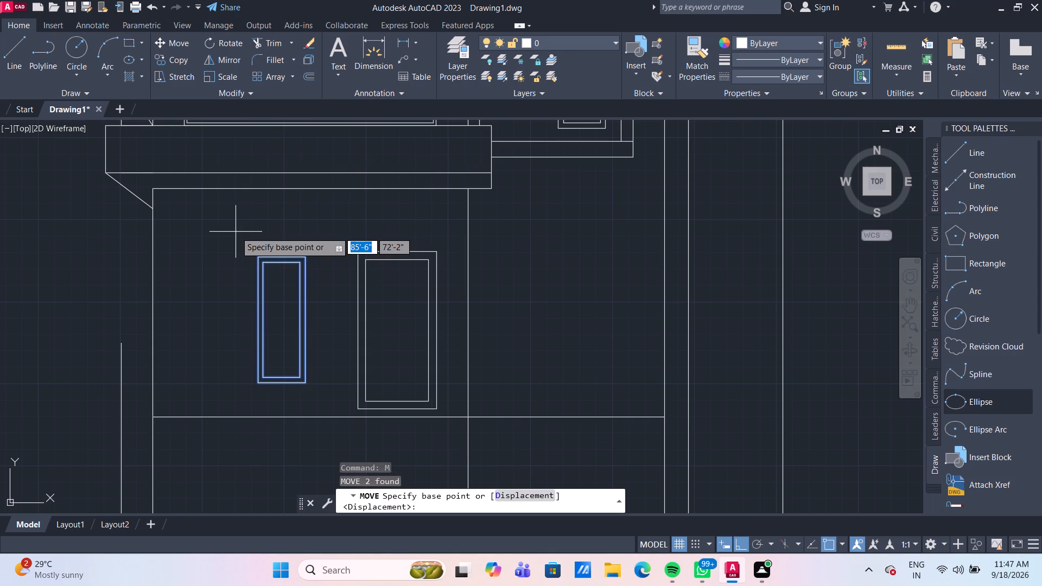
{"action": "left_click", "coordinate": [306, 383]}
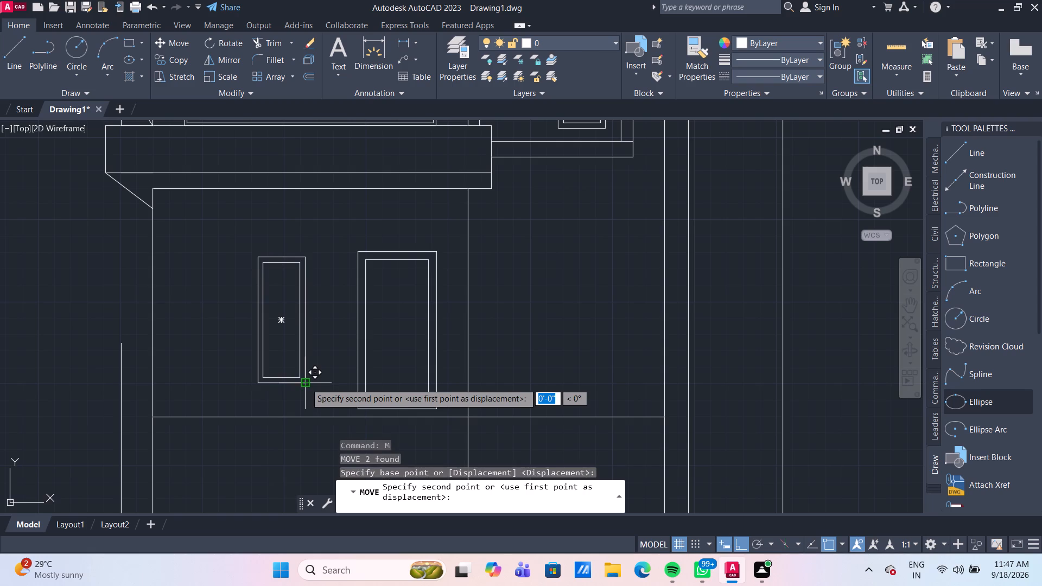
{"action": "left_click", "coordinate": [305, 418]}
{"action": "key", "text": "Escape"}
Move the narrow framed rectangle 8" horizontally, away from the wider framed opening.
{"action": "left_click_drag", "start_coordinate": [314, 404], "coordinate": [301, 391]}
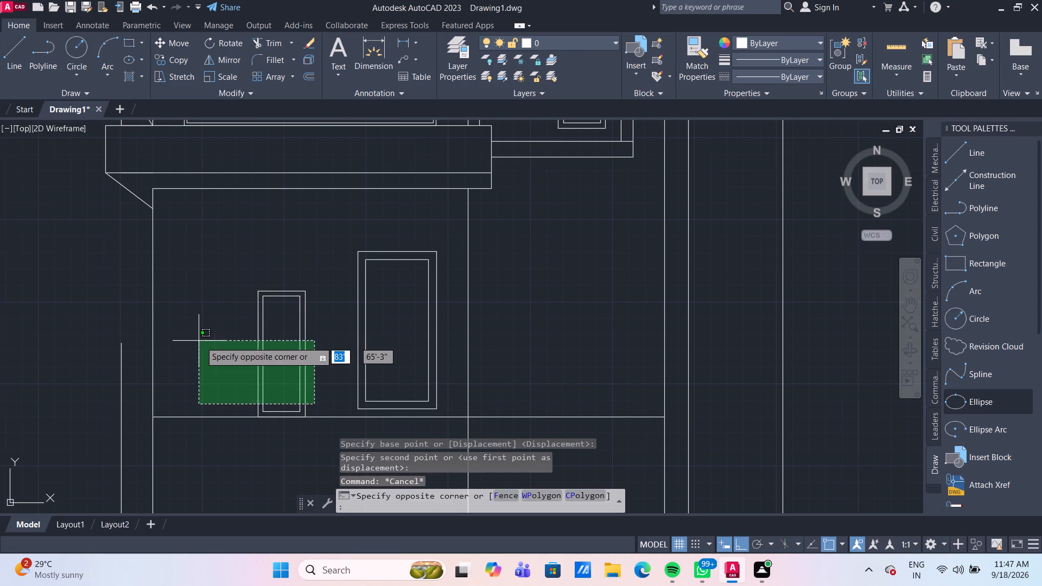
{"action": "left_click", "coordinate": [209, 340]}
{"action": "key", "text": "m"}
{"action": "key", "text": "Return"}
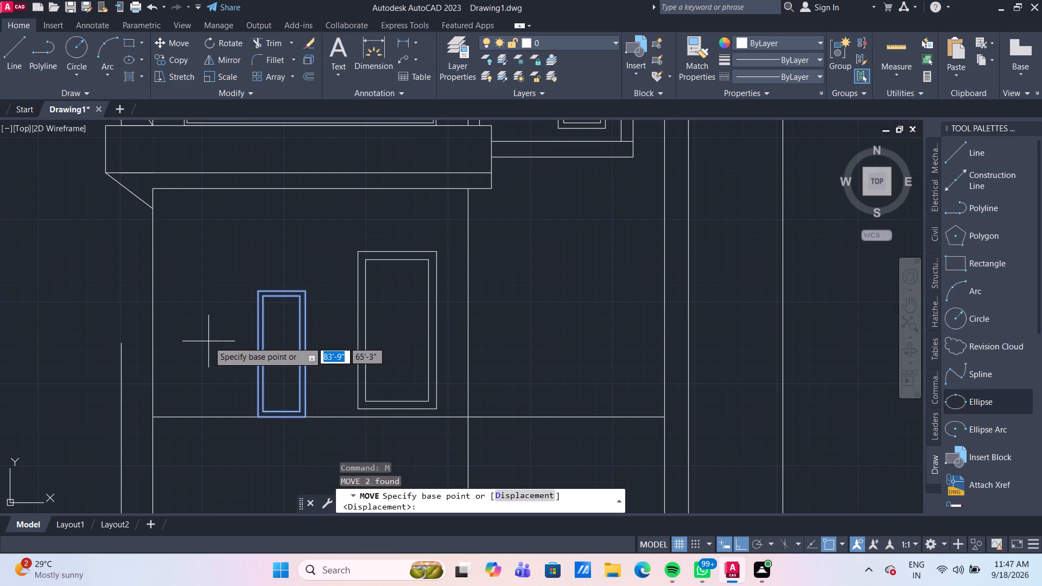
{"action": "left_click", "coordinate": [256, 417]}
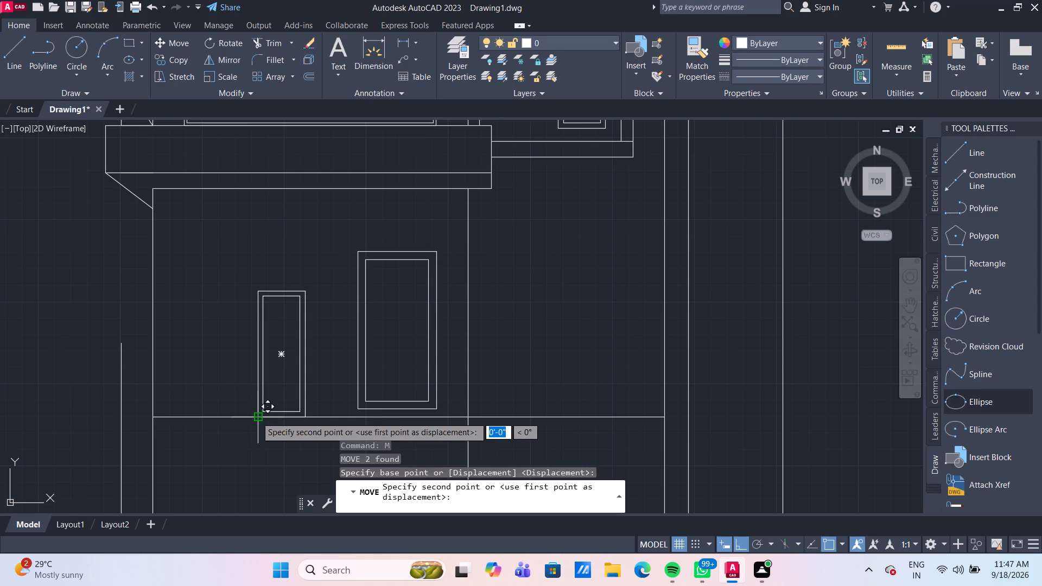
{"action": "type", "text": "8\""}
{"action": "key", "text": "Return"}
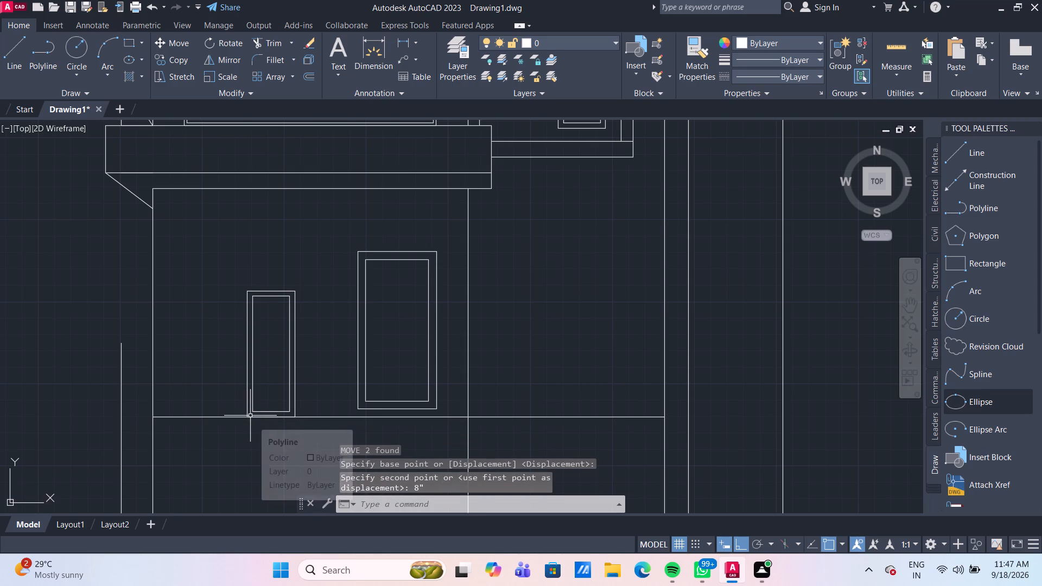
Draw a horizontal guide line from the wider opening's near bottom corner to the narrow rectangle's facing side.
{"action": "scroll", "coordinate": [399, 392], "scroll_direction": "down", "scroll_amount": 1}
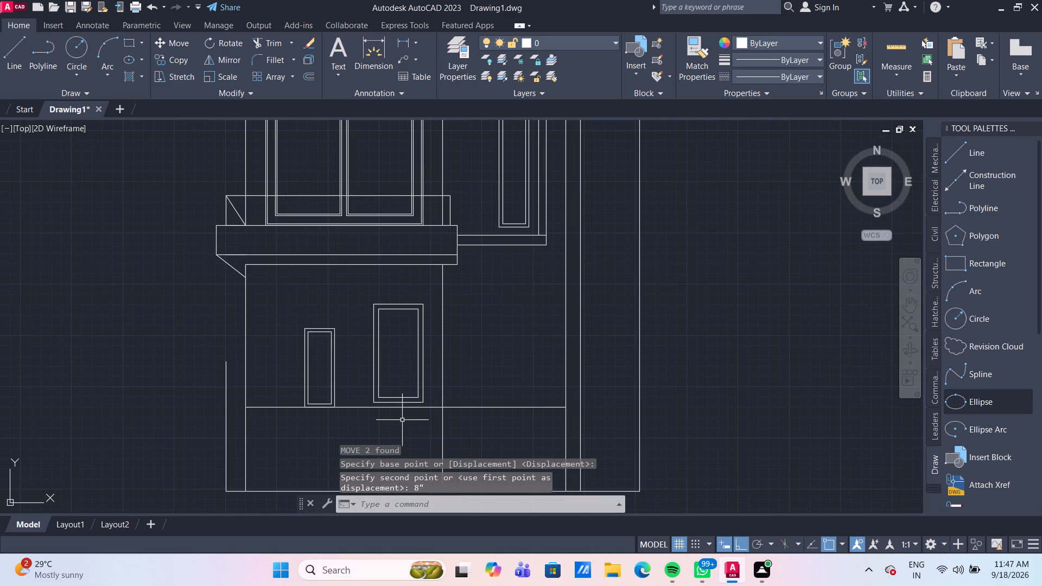
{"action": "scroll", "coordinate": [348, 411], "scroll_direction": "up", "scroll_amount": 1}
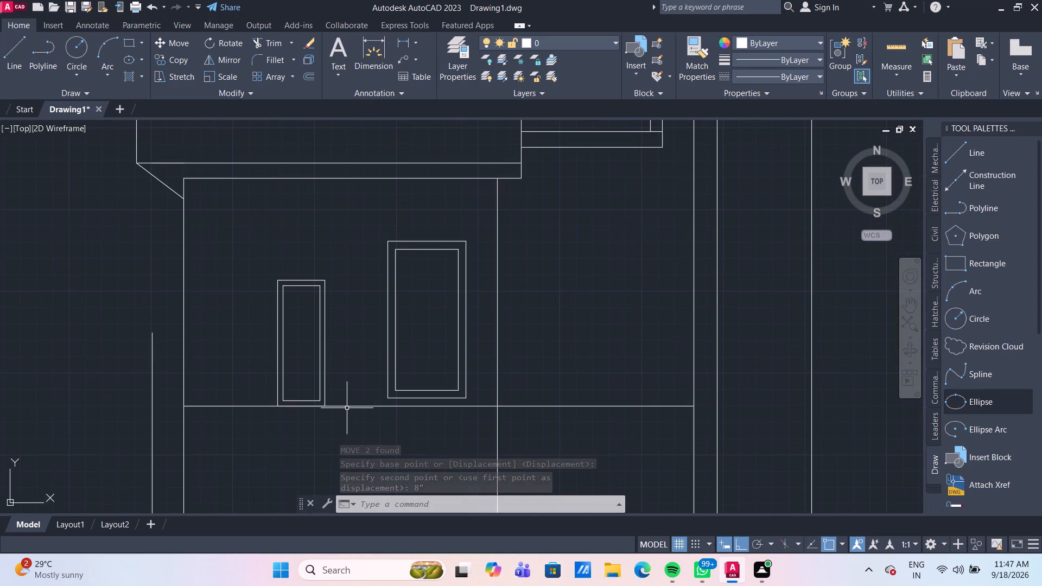
{"action": "scroll", "coordinate": [347, 398], "scroll_direction": "up", "scroll_amount": 1}
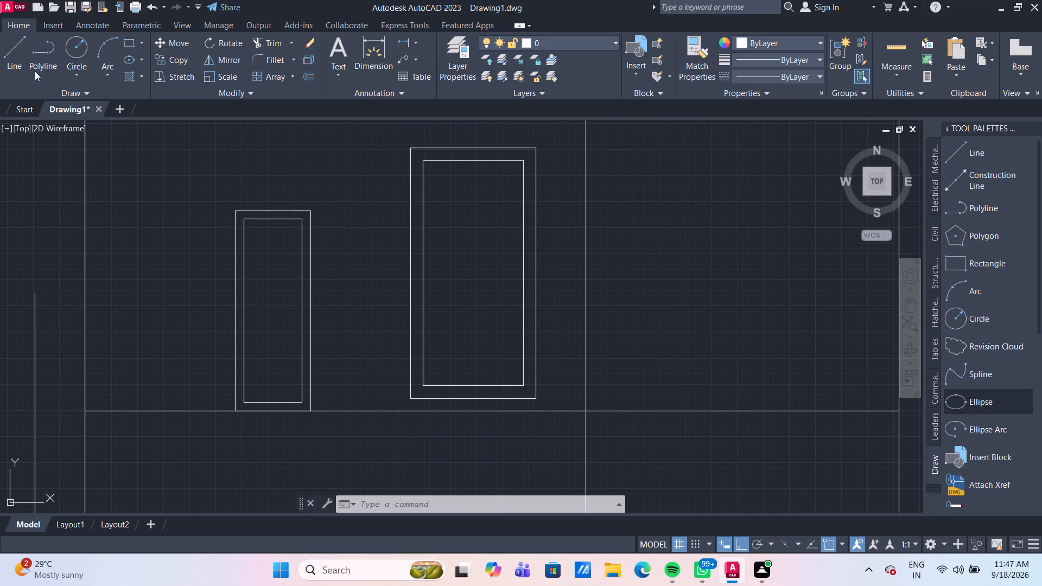
{"action": "left_click", "coordinate": [23, 52]}
{"action": "left_click_drag", "start_coordinate": [411, 398], "coordinate": [411, 398]}
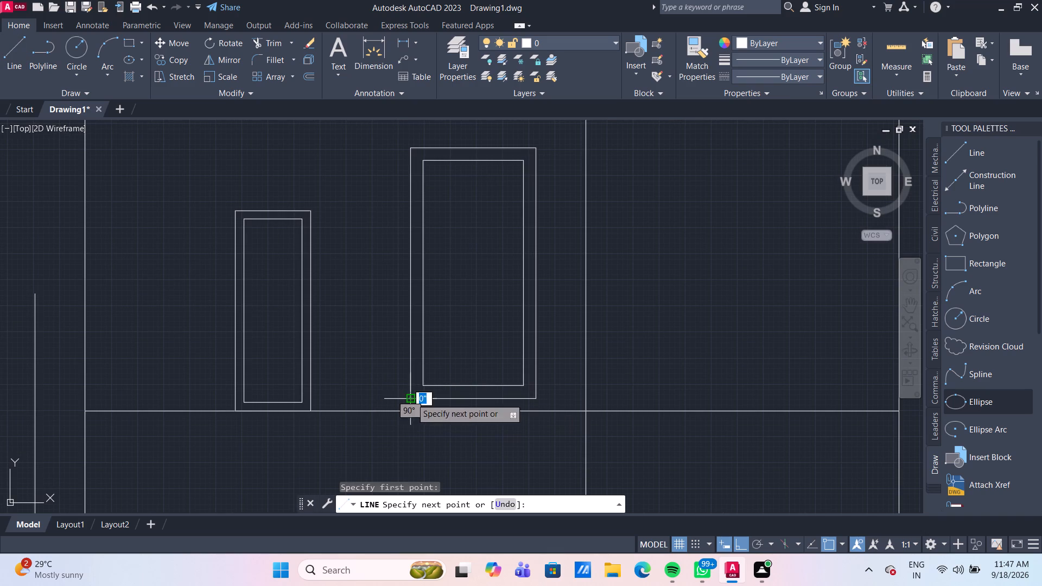
{"action": "left_click_drag", "start_coordinate": [411, 398], "coordinate": [406, 396]}
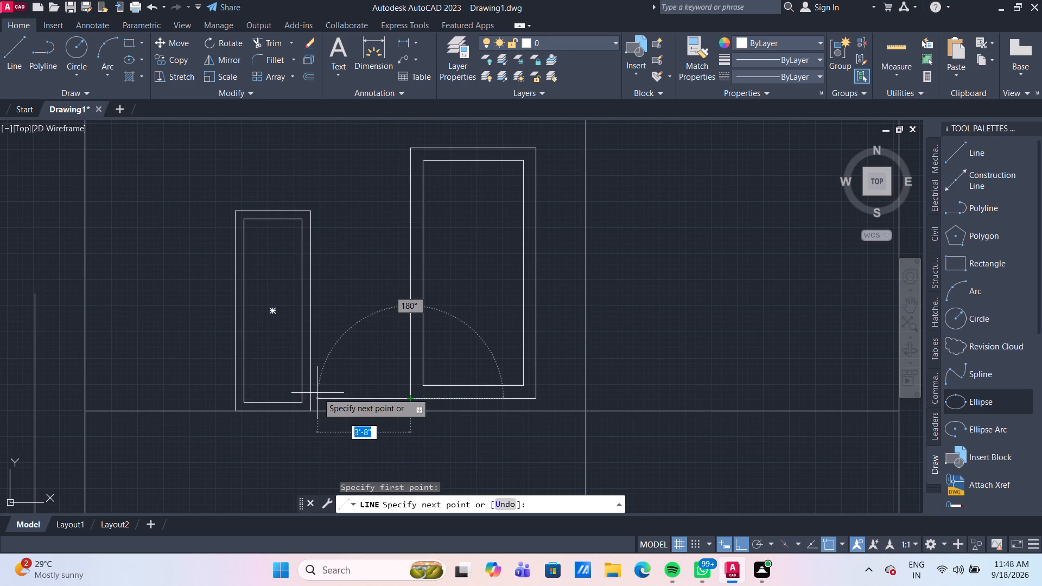
{"action": "left_click", "coordinate": [312, 400]}
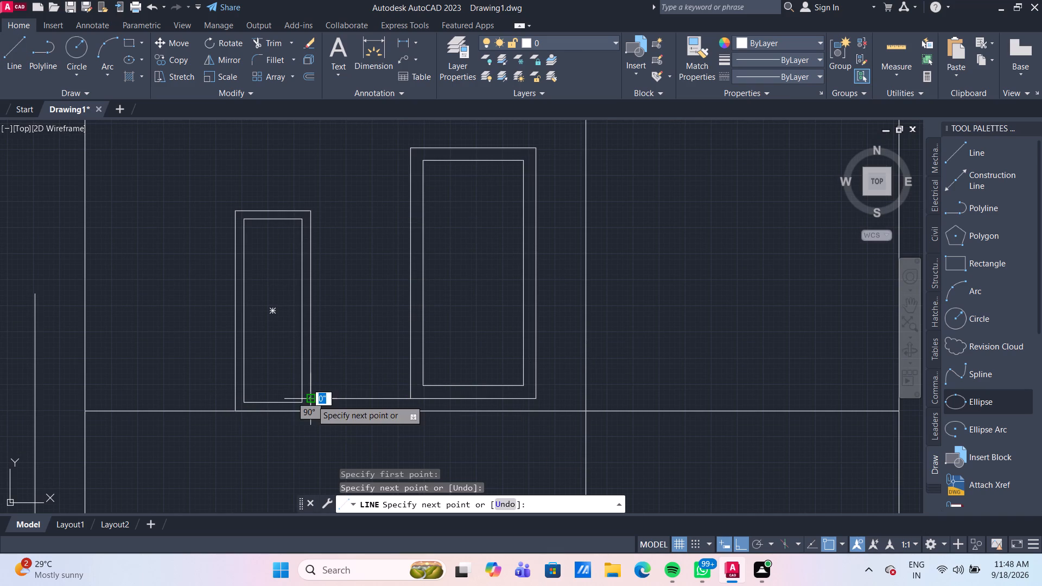
{"action": "key", "text": "Escape"}
Move the narrow framed rectangle up so its bottom corner meets the end of the guide line.
{"action": "left_click_drag", "start_coordinate": [318, 372], "coordinate": [299, 346]}
{"action": "left_click", "coordinate": [288, 337]}
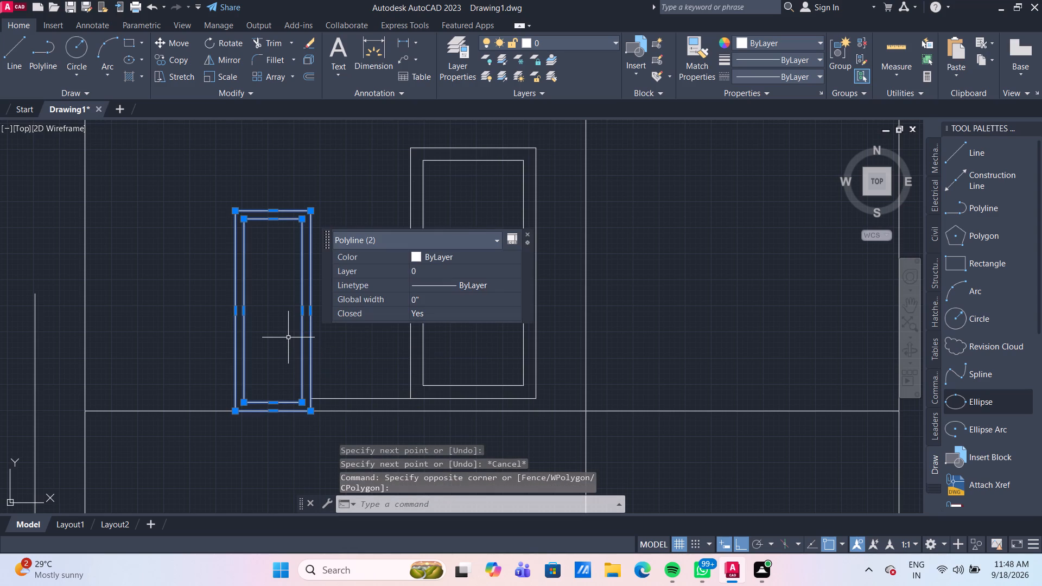
{"action": "key", "text": "m"}
{"action": "key", "text": "Return"}
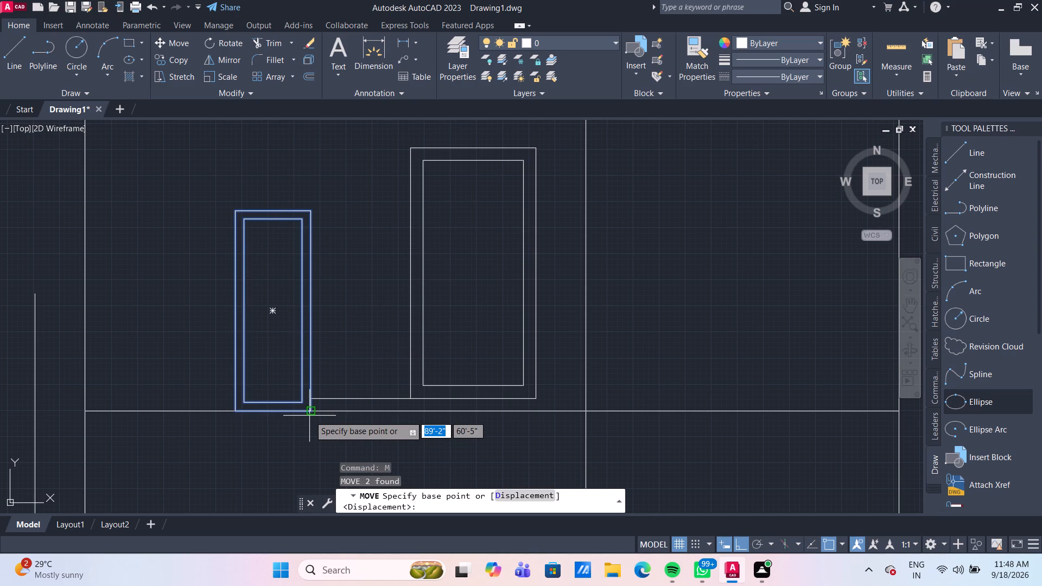
{"action": "left_click", "coordinate": [312, 412]}
{"action": "left_click", "coordinate": [312, 400]}
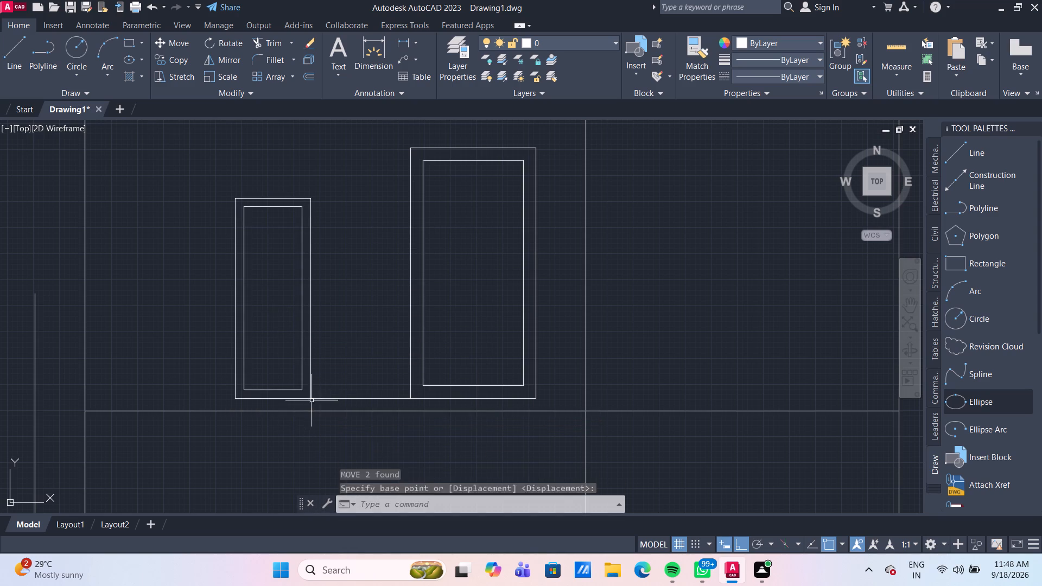
{"action": "key", "text": "Escape"}
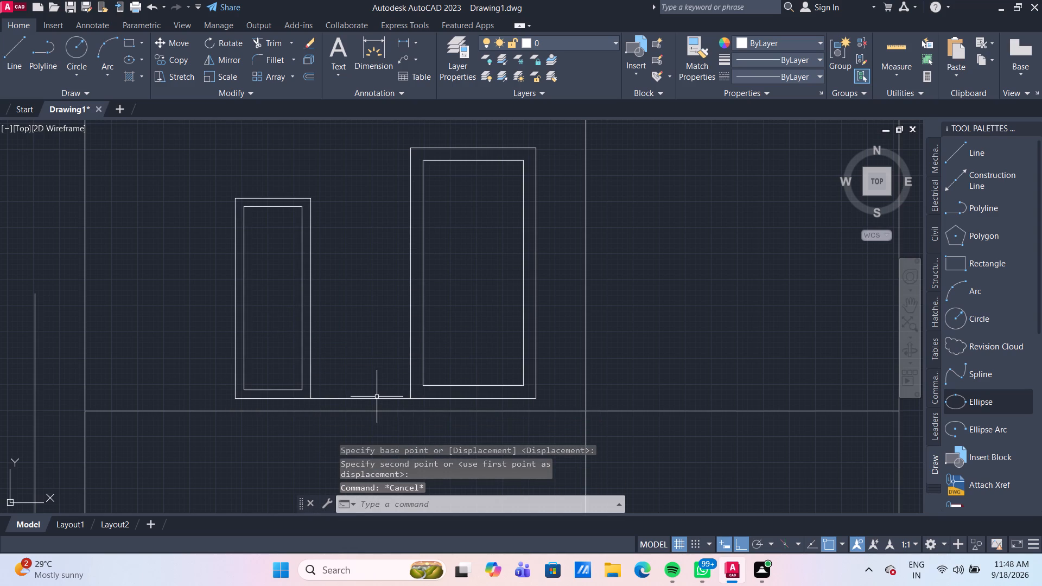
Erase the horizontal guide line between the two framed openings.
{"action": "left_click", "coordinate": [377, 399]}
{"action": "key", "text": "Delete"}
Examine the whole elevation, then the two ground-floor openings and the horizontal line beneath them.
{"action": "scroll", "coordinate": [362, 362], "scroll_direction": "down", "scroll_amount": 3}
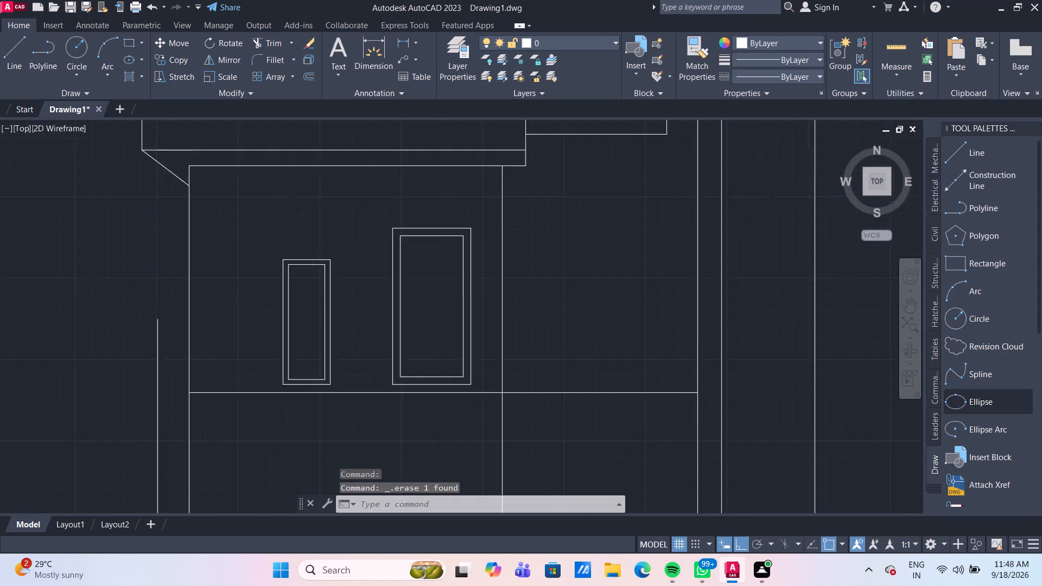
{"action": "scroll", "coordinate": [363, 362], "scroll_direction": "down", "scroll_amount": 1}
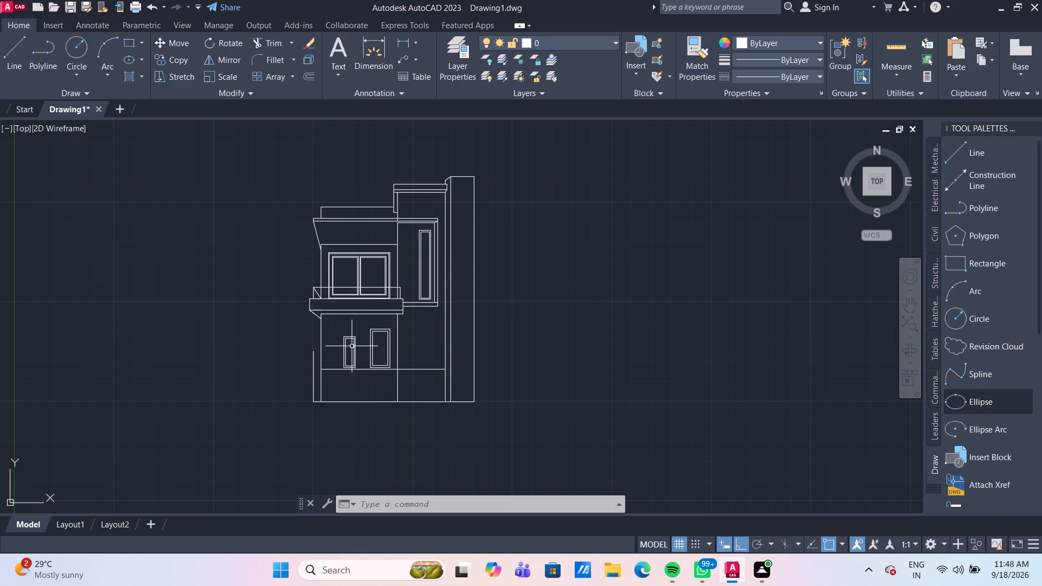
{"action": "scroll", "coordinate": [476, 395], "scroll_direction": "down", "scroll_amount": 1}
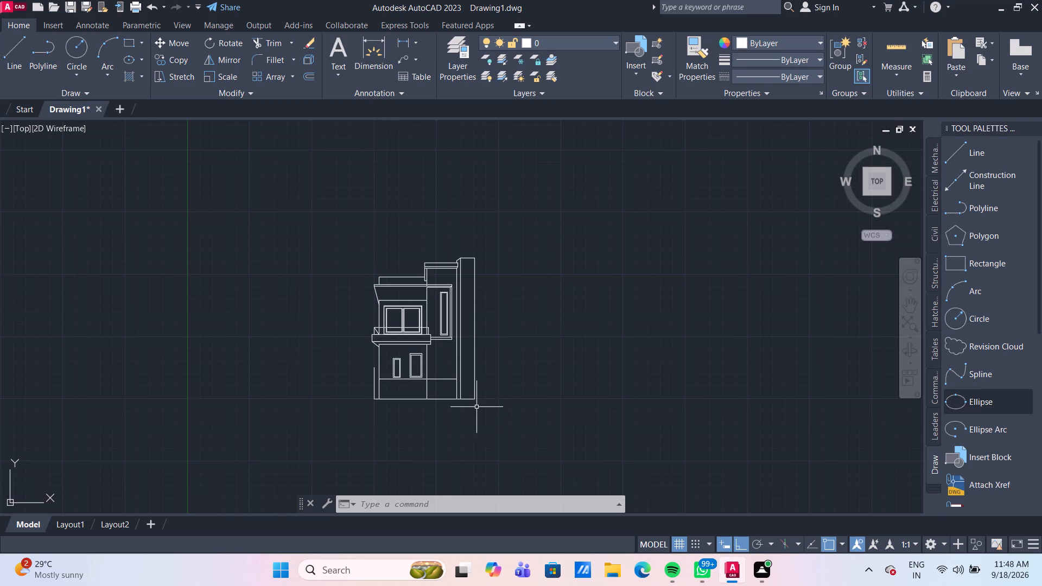
{"action": "scroll", "coordinate": [470, 407], "scroll_direction": "up", "scroll_amount": 2}
{"action": "middle_click_drag", "start_coordinate": [428, 374], "coordinate": [447, 372]}
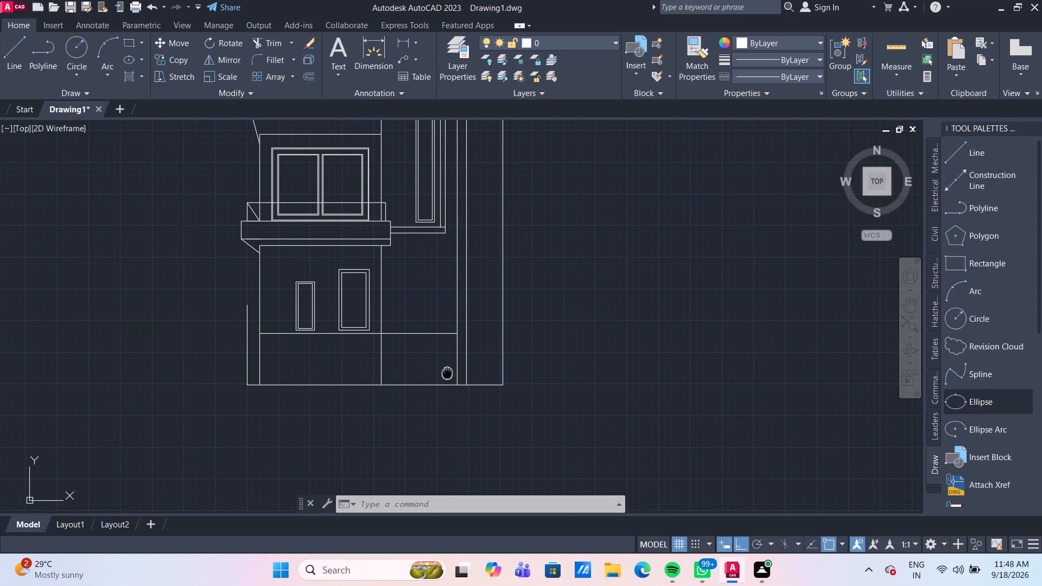
{"action": "middle_click_drag", "start_coordinate": [447, 372], "coordinate": [451, 374]}
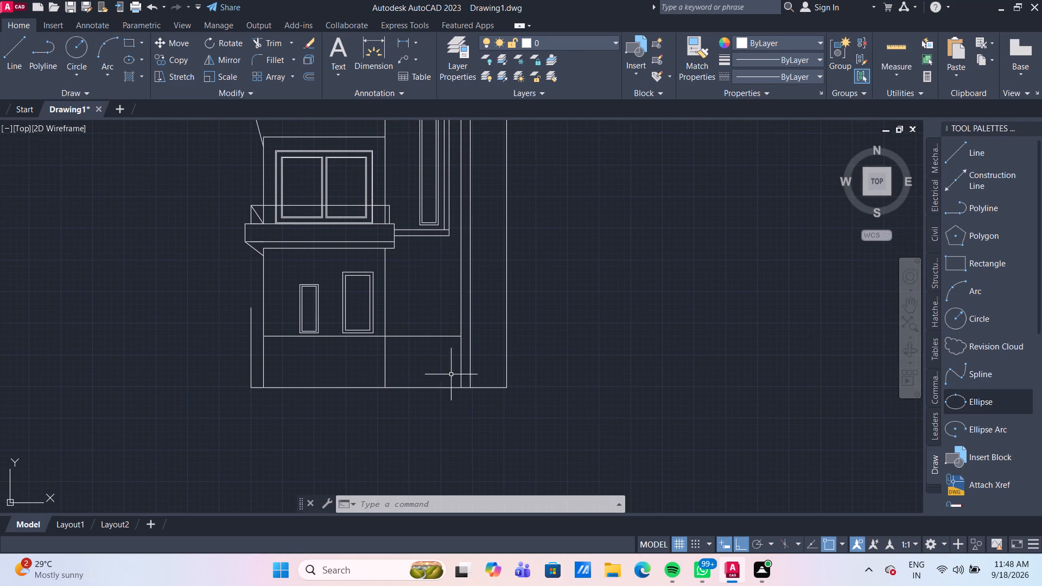
{"action": "scroll", "coordinate": [372, 356], "scroll_direction": "up", "scroll_amount": 1}
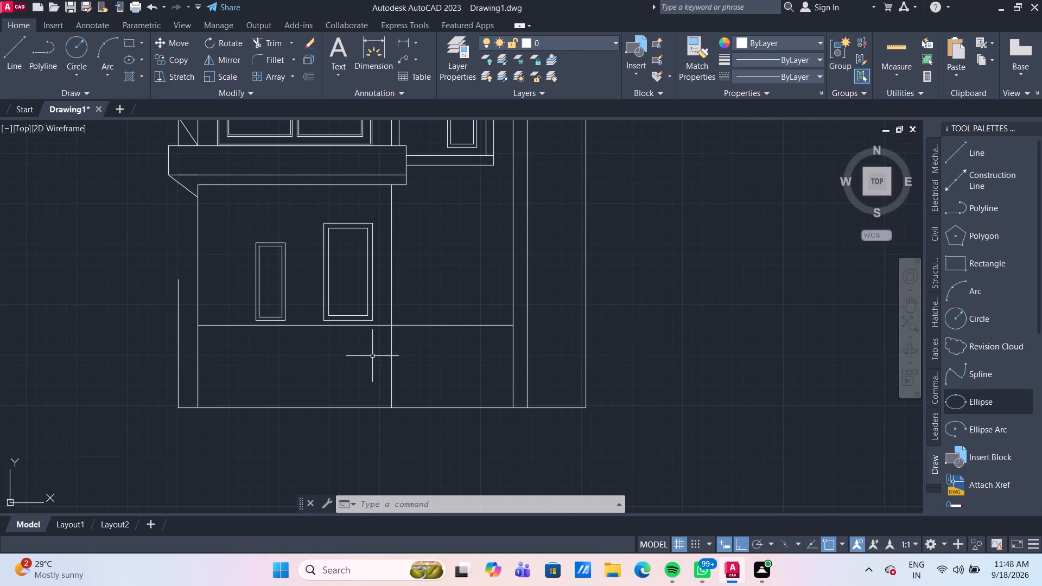
{"action": "scroll", "coordinate": [357, 347], "scroll_direction": "up", "scroll_amount": 1}
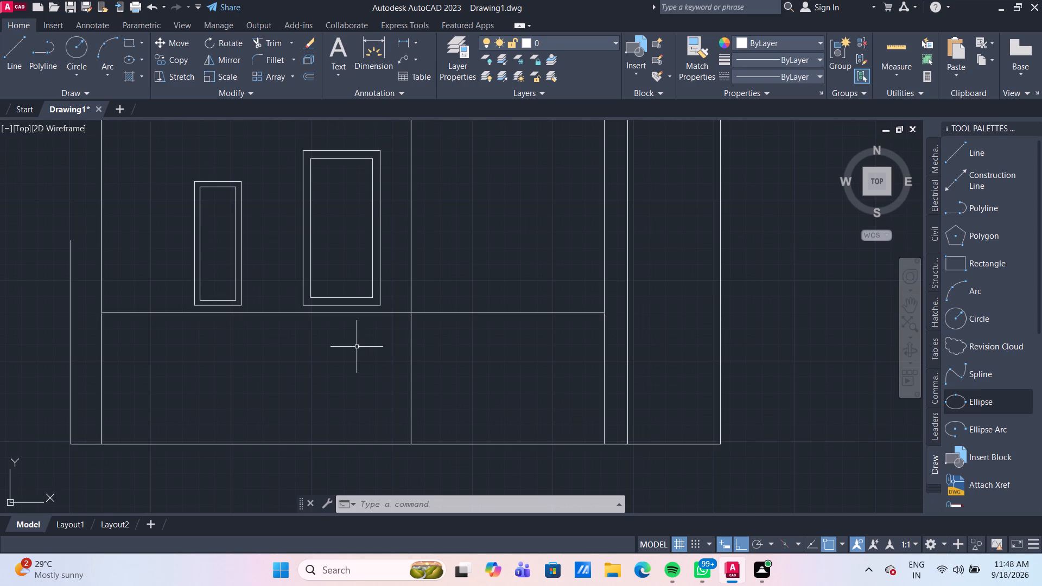
{"action": "scroll", "coordinate": [357, 347], "scroll_direction": "up", "scroll_amount": 1}
{"action": "middle_click_drag", "start_coordinate": [357, 347], "coordinate": [440, 362]}
{"action": "scroll", "coordinate": [439, 365], "scroll_direction": "down", "scroll_amount": 2}
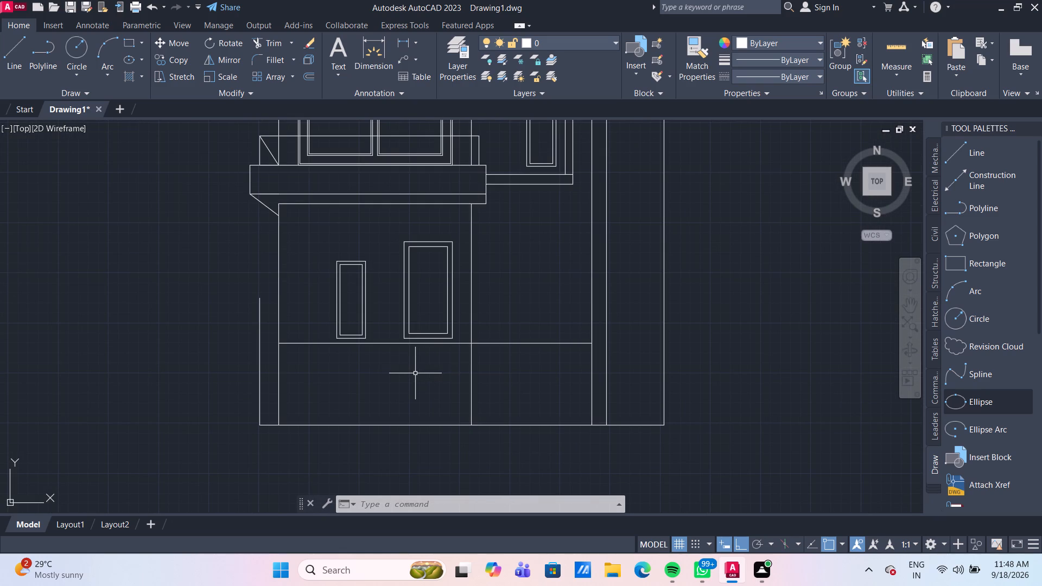
{"action": "left_click", "coordinate": [533, 344]}
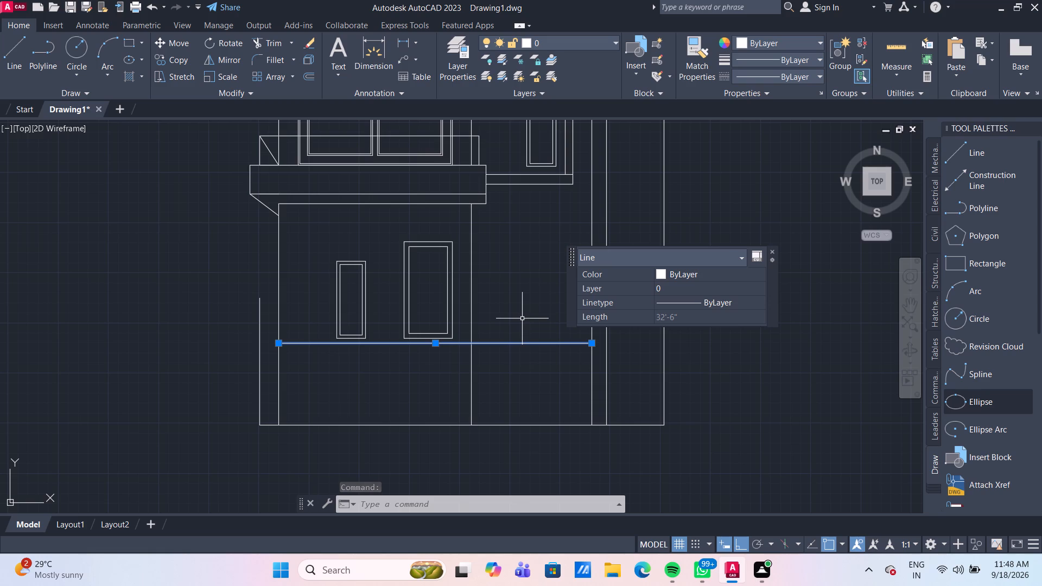
{"action": "key", "text": "Escape"}
Measure the gap between the wider opening's bottom edge and the horizontal line beneath it.
{"action": "scroll", "coordinate": [368, 436], "scroll_direction": "up", "scroll_amount": 1}
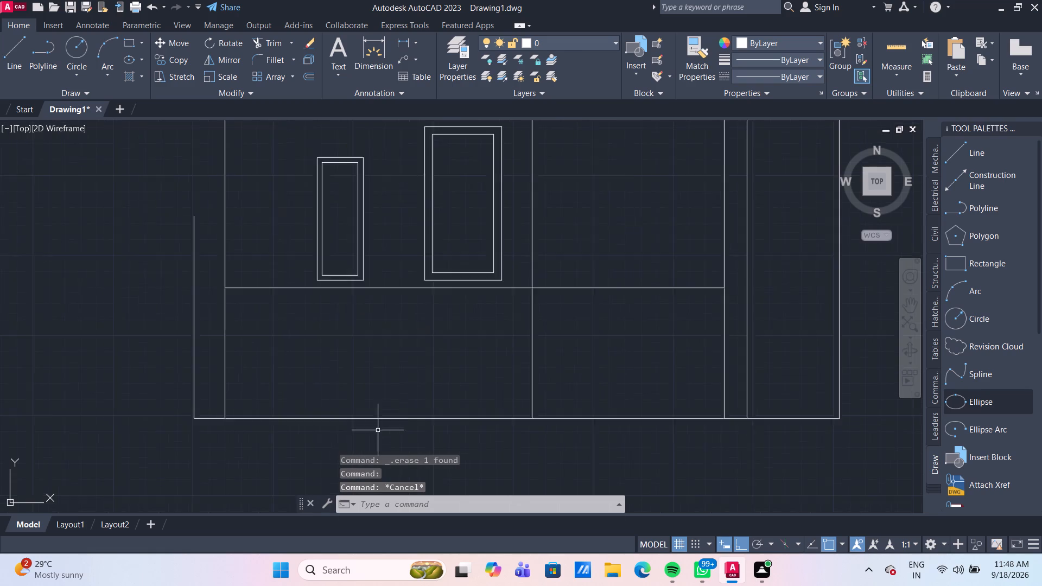
{"action": "scroll", "coordinate": [389, 422], "scroll_direction": "up", "scroll_amount": 1}
{"action": "left_click_drag", "start_coordinate": [898, 37], "coordinate": [895, 42]}
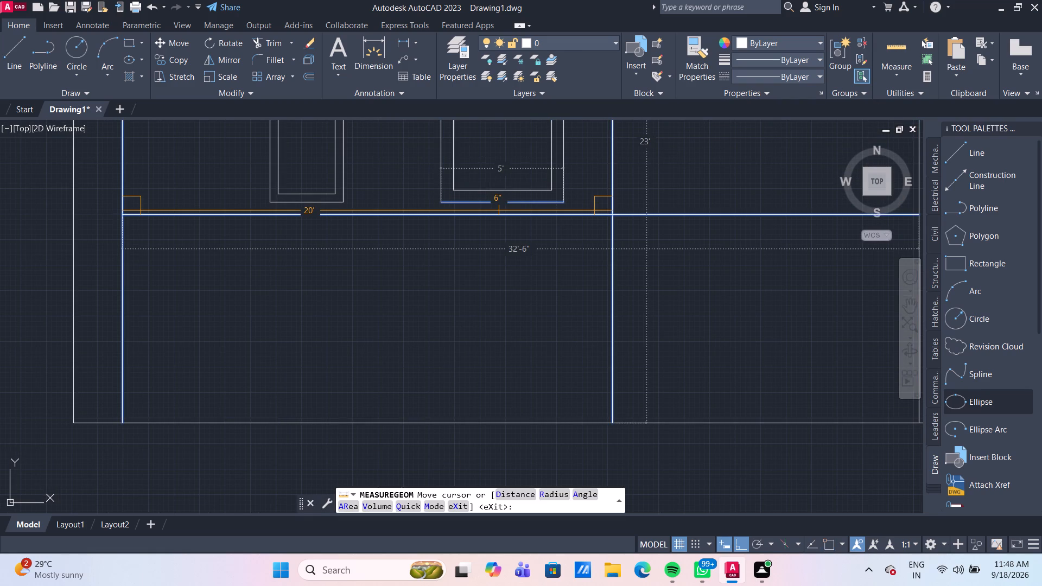
{"action": "key", "text": "Escape"}
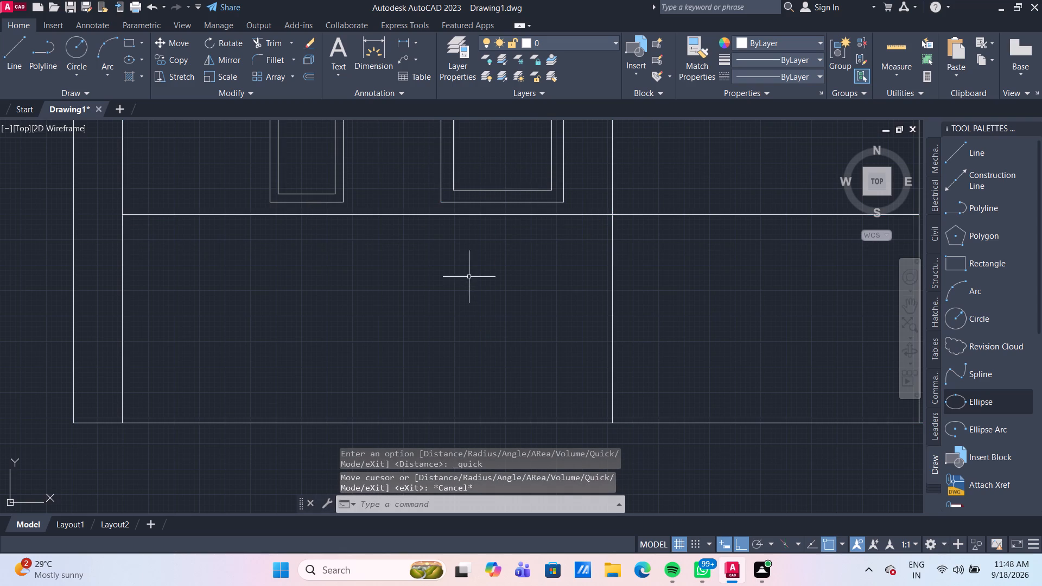
Move the horizontal line beneath the ground-floor openings 6" up to meet their bottom edges.
{"action": "scroll", "coordinate": [469, 284], "scroll_direction": "down", "scroll_amount": 3}
{"action": "middle_click_drag", "start_coordinate": [513, 291], "coordinate": [408, 328]}
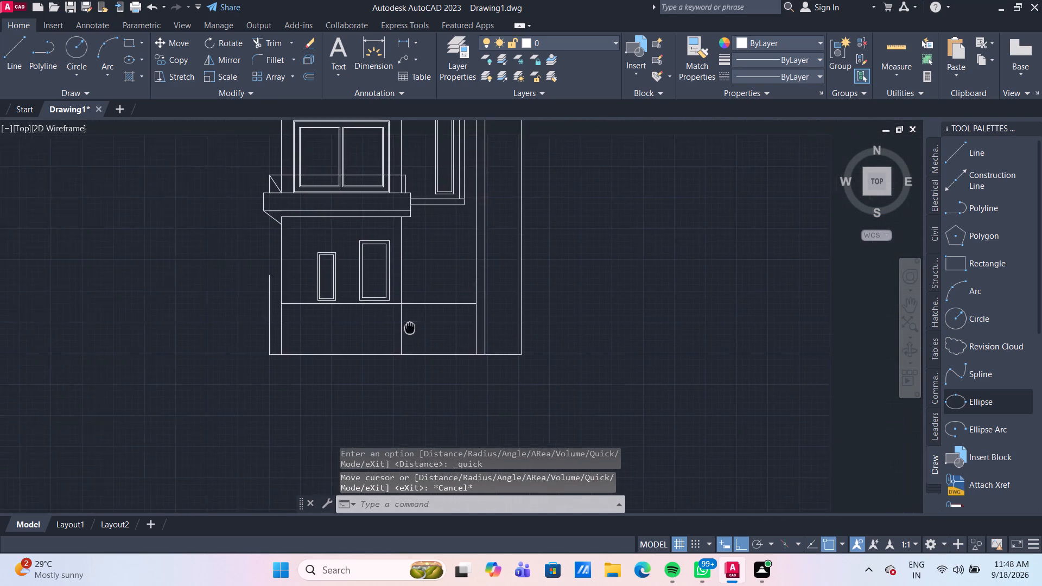
{"action": "middle_click_drag", "start_coordinate": [408, 328], "coordinate": [378, 336]}
{"action": "scroll", "coordinate": [404, 322], "scroll_direction": "down", "scroll_amount": 2}
{"action": "scroll", "coordinate": [409, 301], "scroll_direction": "up", "scroll_amount": 2}
{"action": "middle_click_drag", "start_coordinate": [409, 301], "coordinate": [409, 316]}
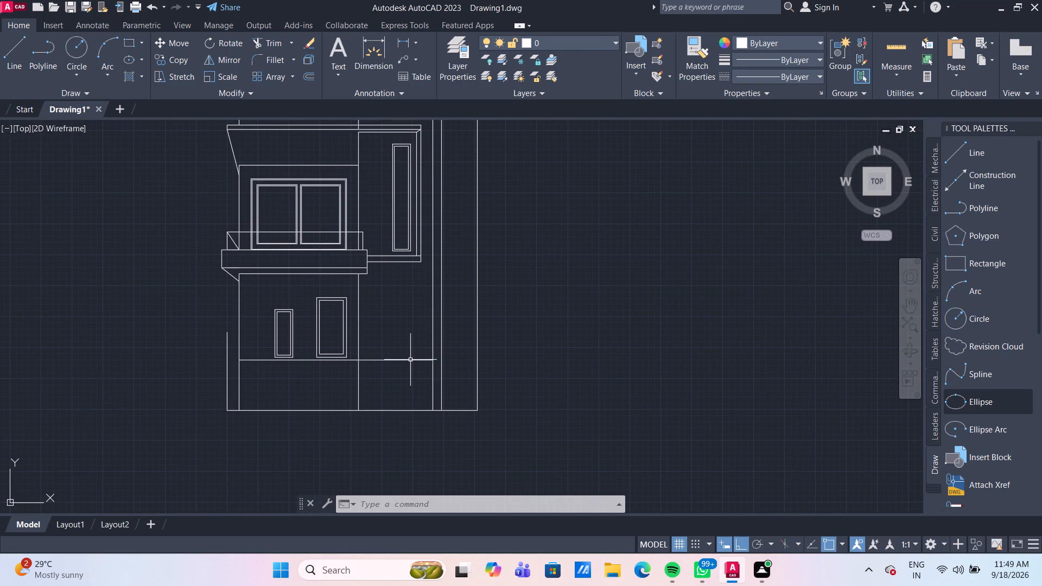
{"action": "left_click", "coordinate": [410, 360]}
{"action": "key", "text": "m"}
{"action": "key", "text": "Return"}
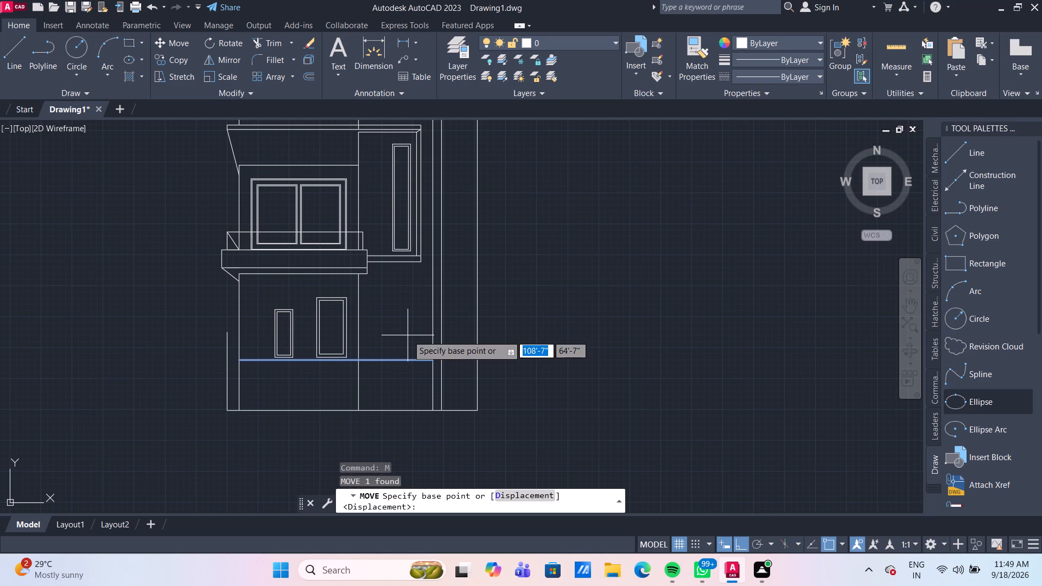
{"action": "left_click", "coordinate": [432, 361]}
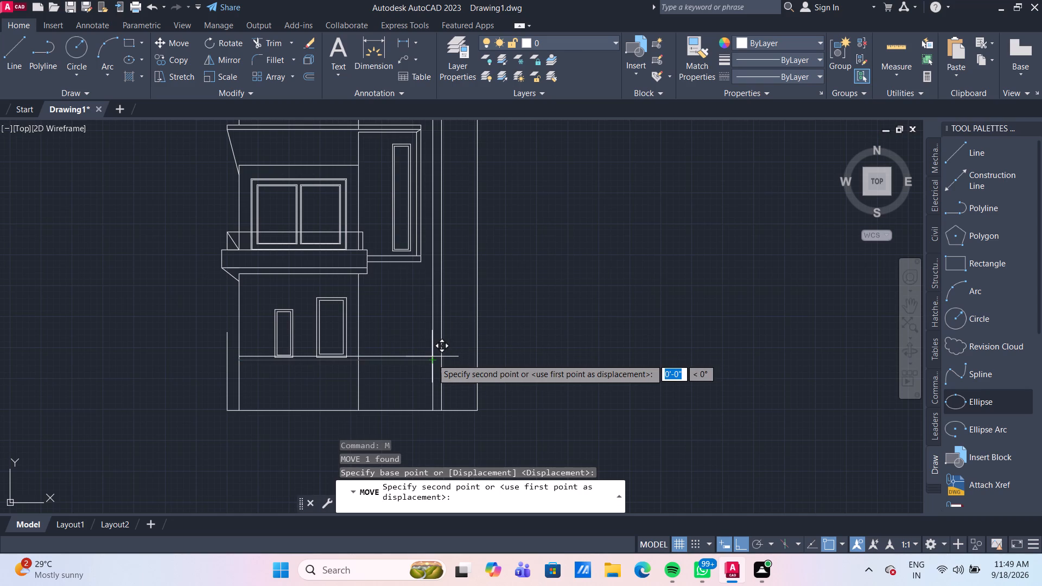
{"action": "type", "text": "6\""}
{"action": "key", "text": "Return"}
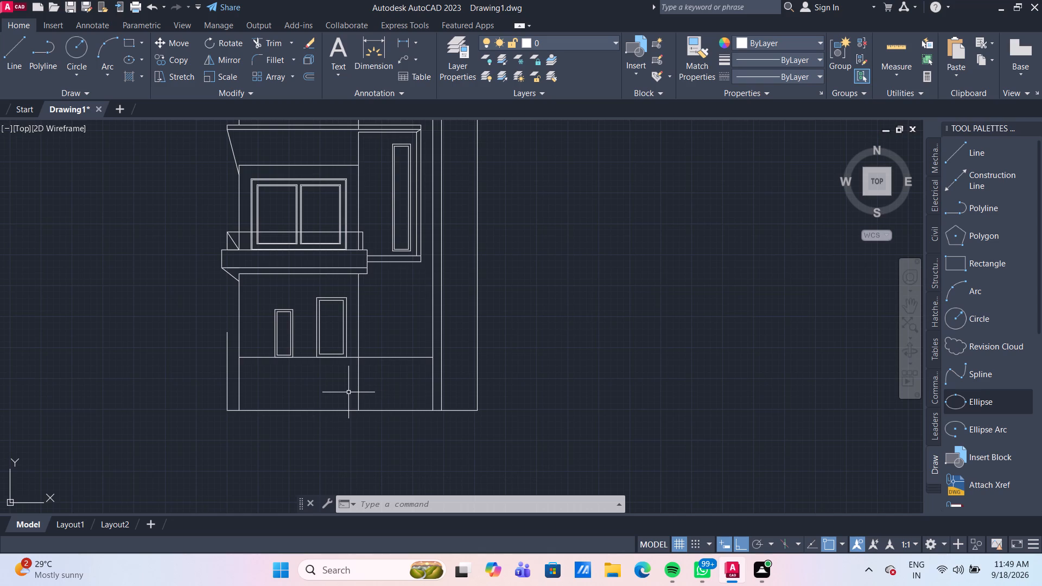
Offset the short vertical line beside the ground floor's left wall 2' outward, away from the building.
{"action": "scroll", "coordinate": [279, 380], "scroll_direction": "up", "scroll_amount": 1}
{"action": "middle_click_drag", "start_coordinate": [280, 380], "coordinate": [349, 368]}
{"action": "key", "text": "o"}
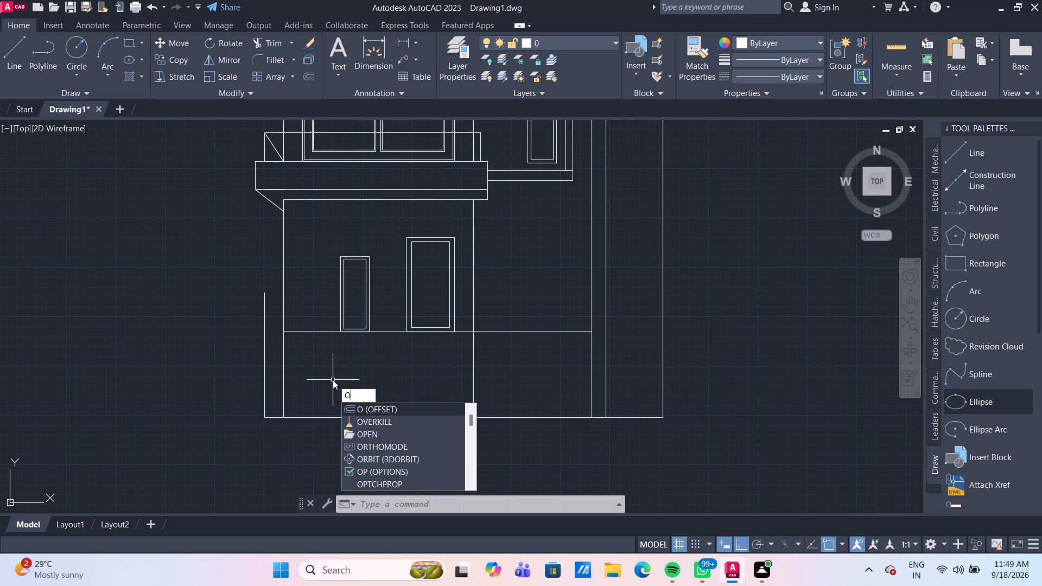
{"action": "key", "text": "Return"}
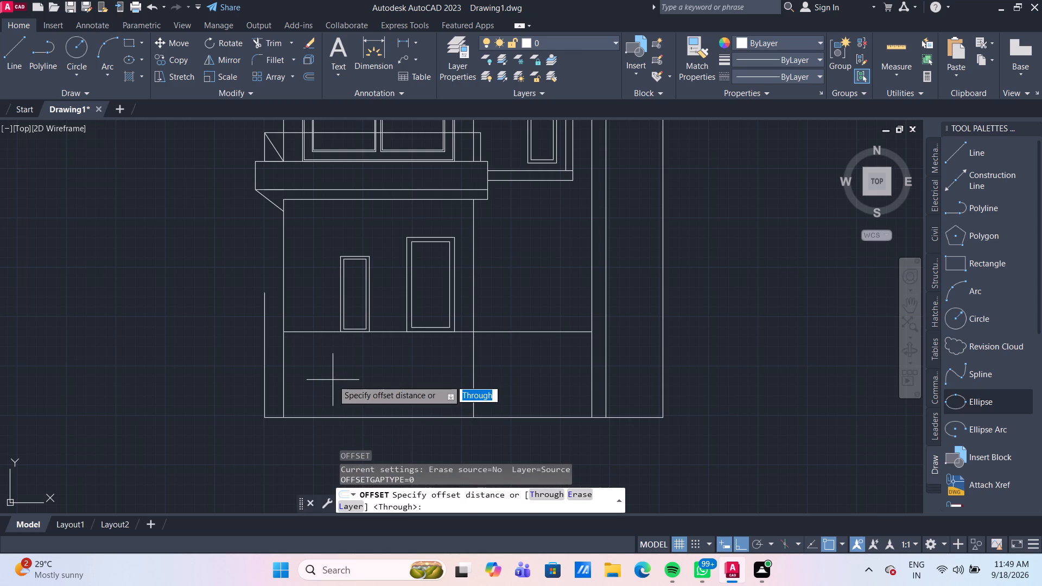
{"action": "key", "text": "Return"}
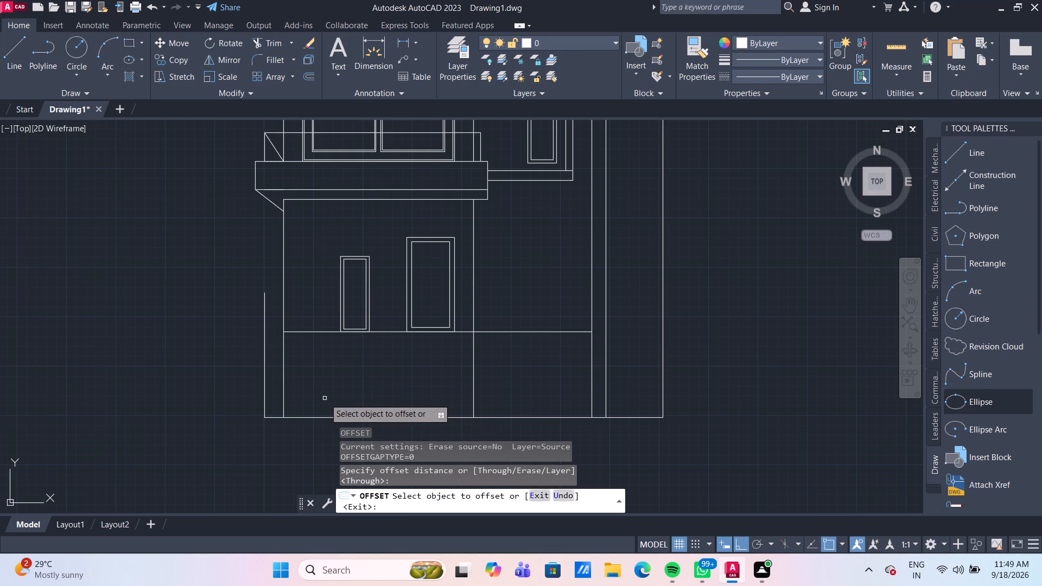
{"action": "left_click", "coordinate": [264, 384]}
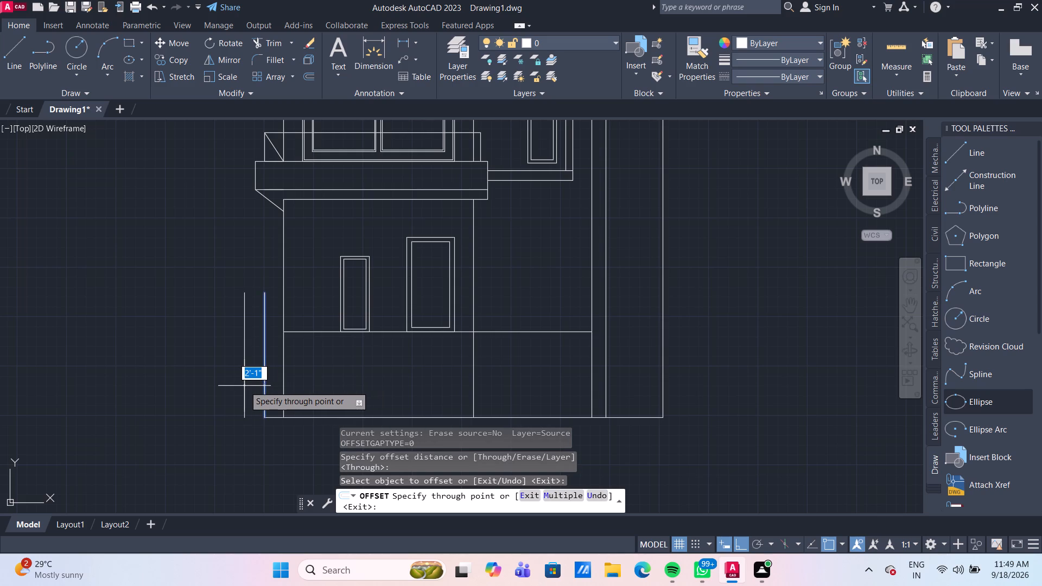
{"action": "type", "text": "2'"}
{"action": "key", "text": "Return"}
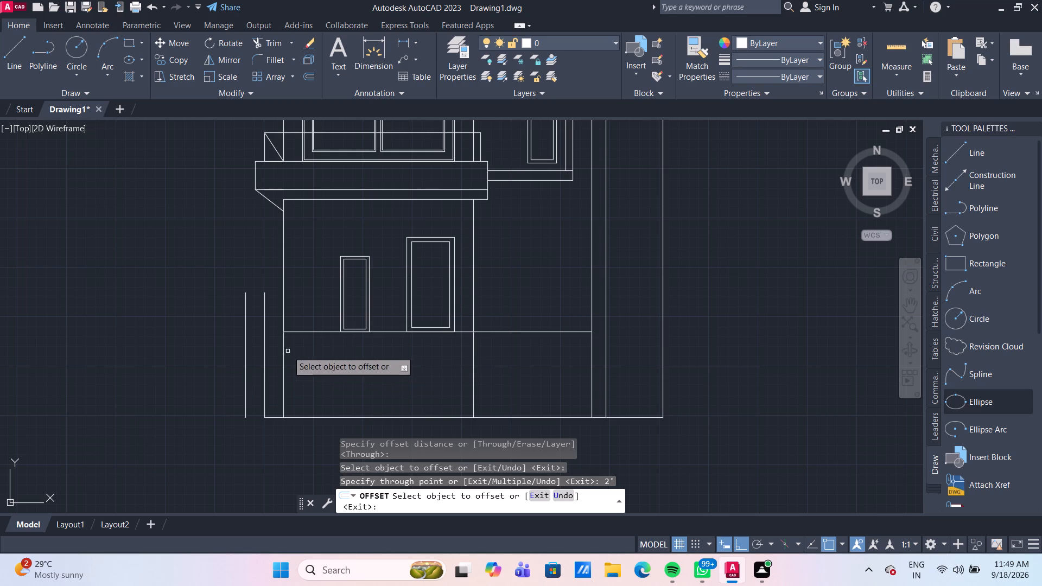
{"action": "key", "text": "Escape"}
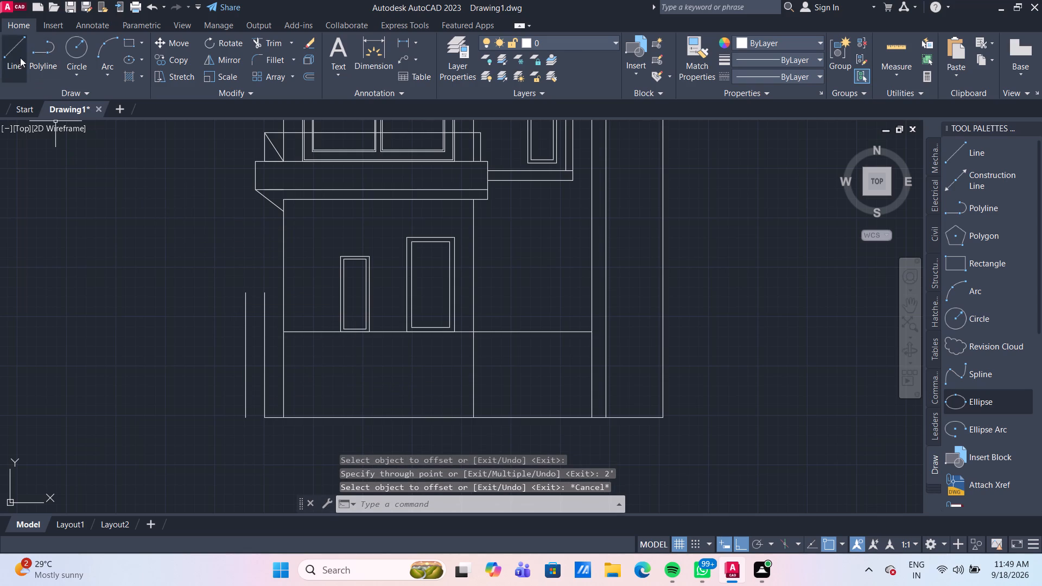
Draw connected lines from the wall's base-line corner out 2' to the inner vertical, up 6", and across 2' to the outer vertical.
{"action": "left_click", "coordinate": [9, 50]}
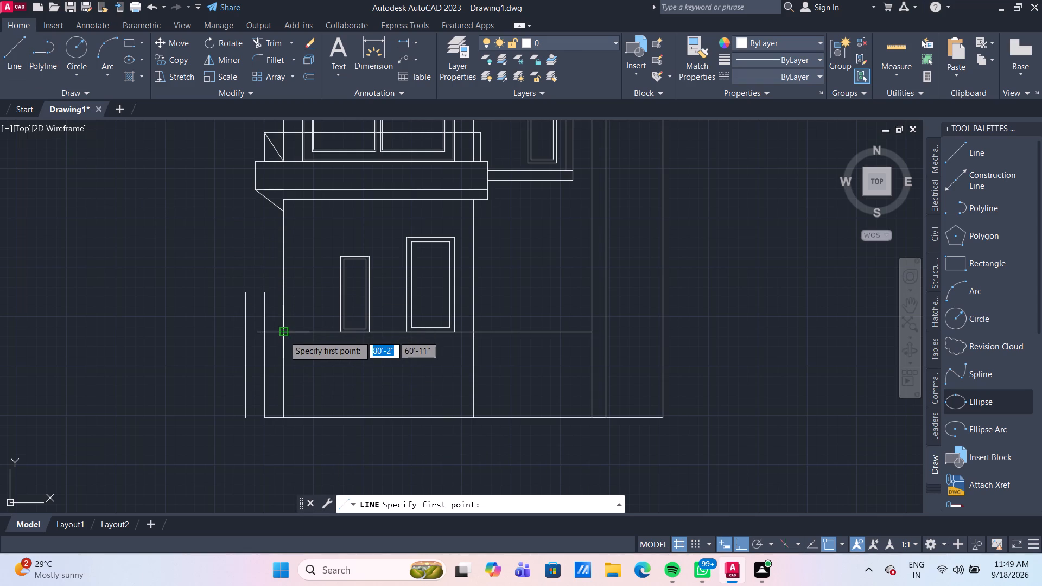
{"action": "left_click", "coordinate": [284, 335]}
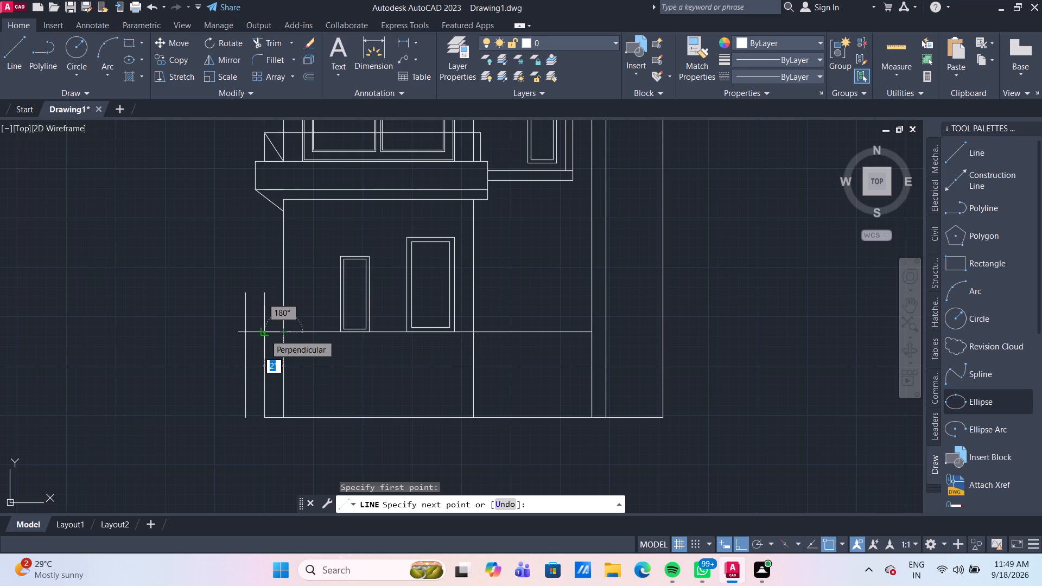
{"action": "left_click", "coordinate": [265, 334]}
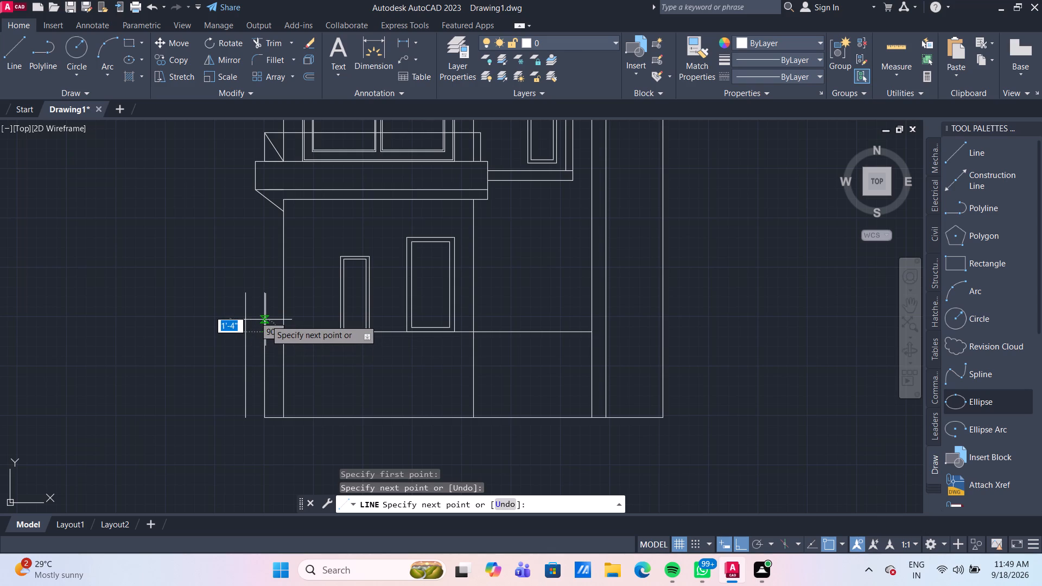
{"action": "scroll", "coordinate": [265, 320], "scroll_direction": "up", "scroll_amount": 2}
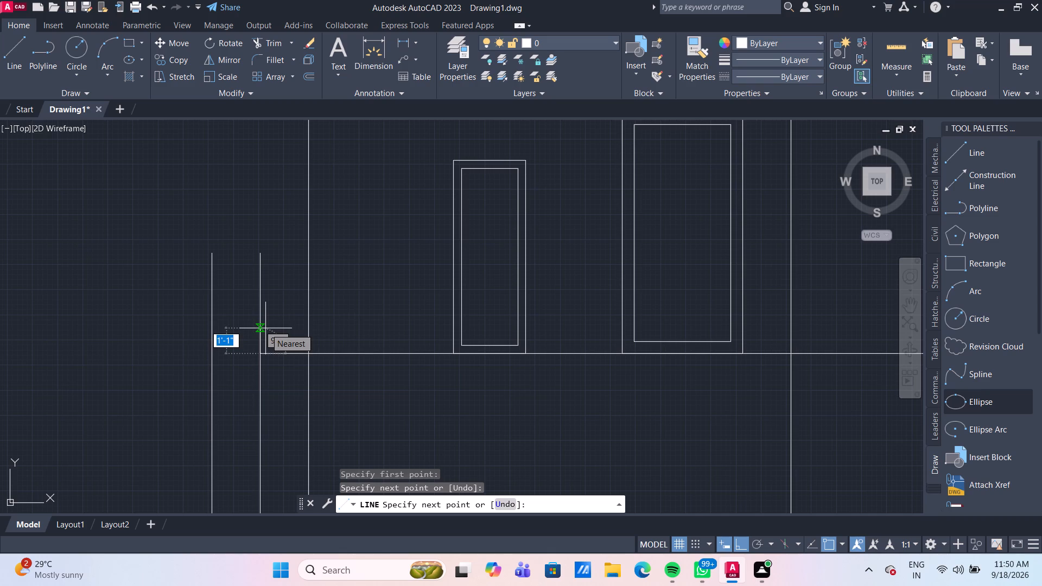
{"action": "type", "text": "6\""}
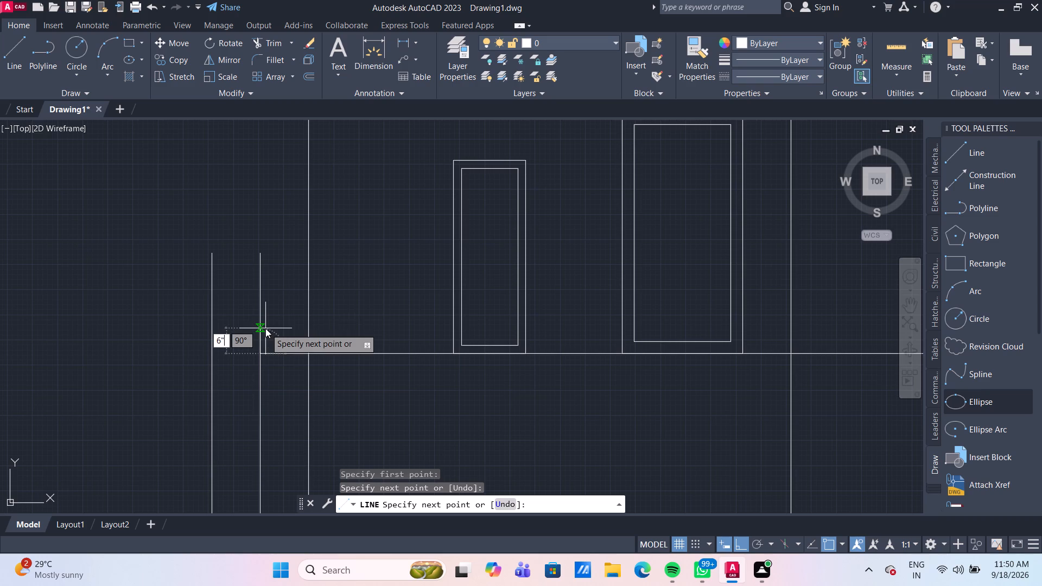
{"action": "key", "text": "Return"}
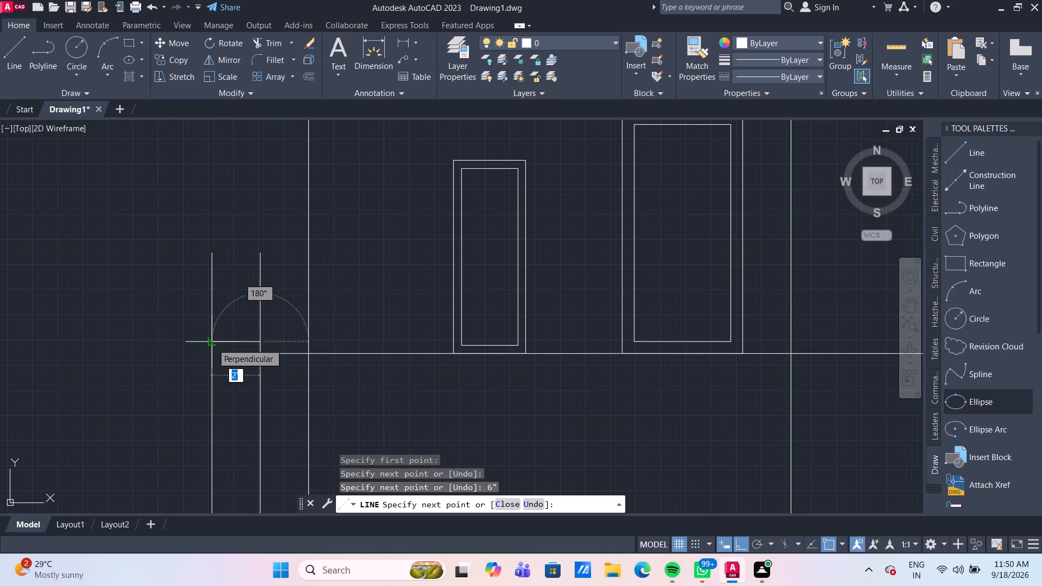
{"action": "left_click", "coordinate": [212, 343]}
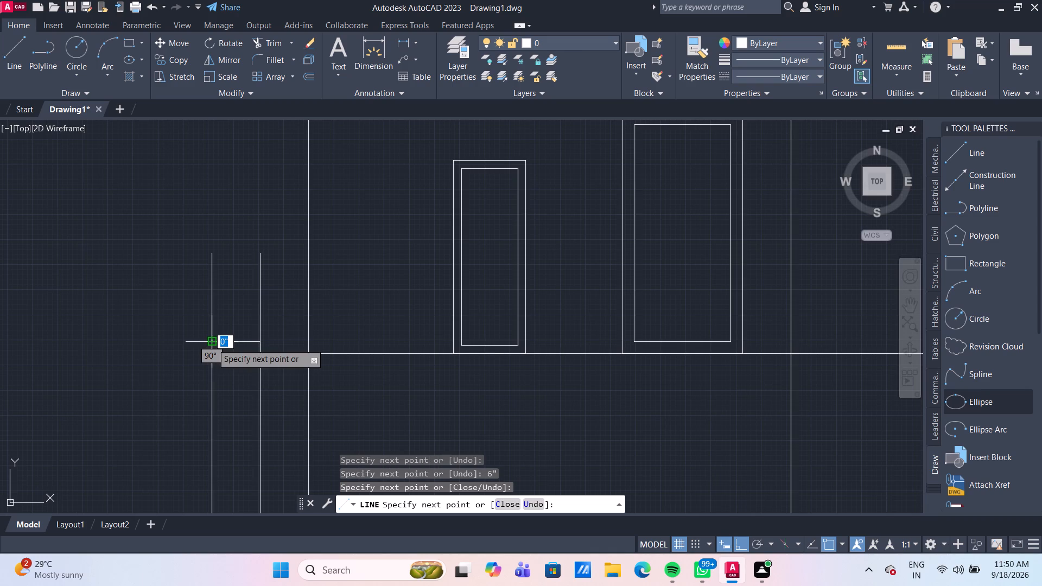
{"action": "key", "text": "Escape"}
Draw a 9' vertical line from the midpoint of the 2' base-line extension down to the ground line.
{"action": "scroll", "coordinate": [251, 366], "scroll_direction": "down", "scroll_amount": 2}
{"action": "scroll", "coordinate": [274, 409], "scroll_direction": "up", "scroll_amount": 1}
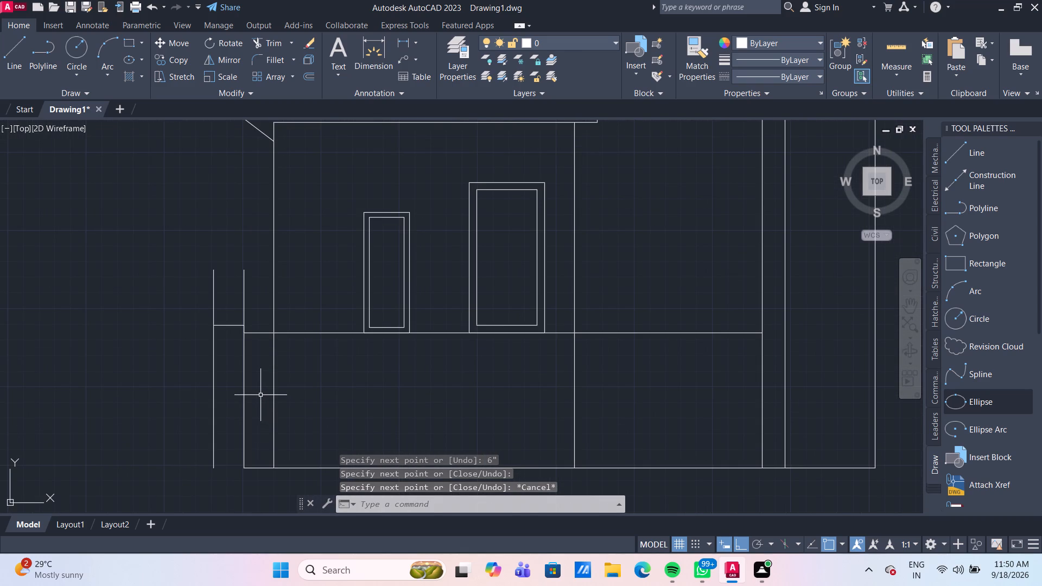
{"action": "scroll", "coordinate": [257, 389], "scroll_direction": "up", "scroll_amount": 1}
{"action": "middle_click_drag", "start_coordinate": [258, 373], "coordinate": [266, 336]}
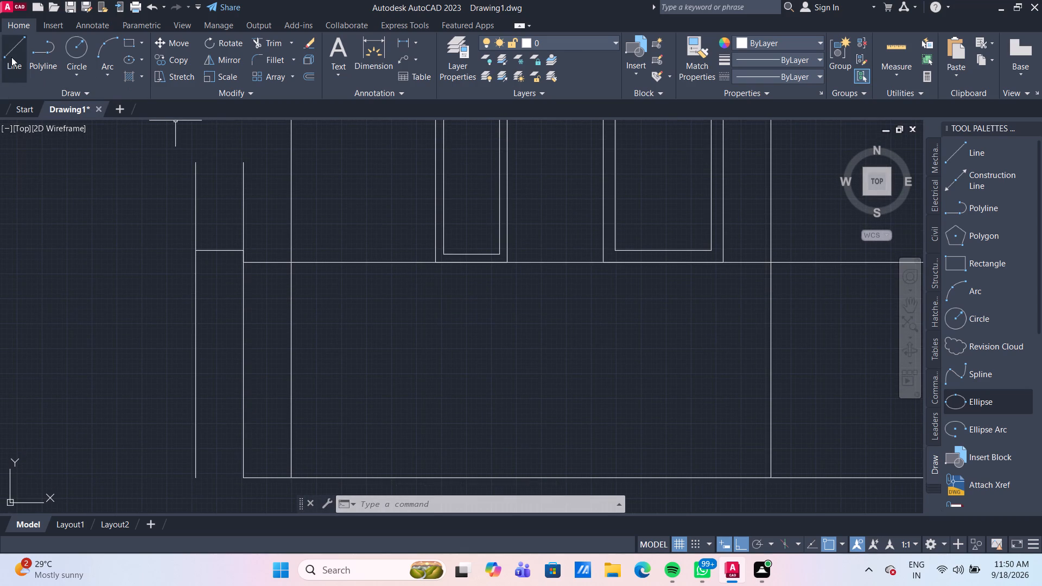
{"action": "left_click_drag", "start_coordinate": [11, 57], "coordinate": [16, 66]}
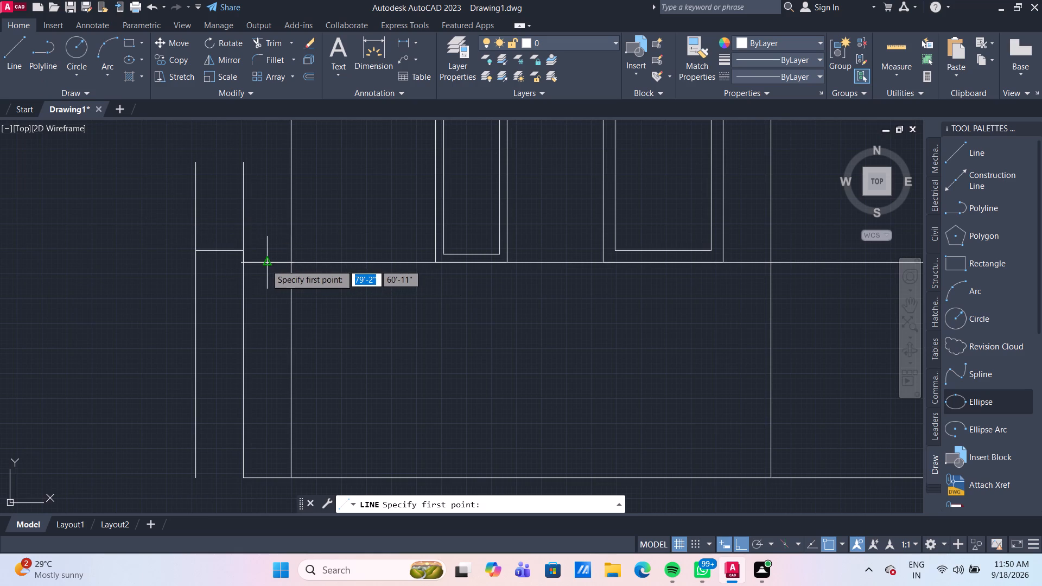
{"action": "left_click", "coordinate": [268, 263]}
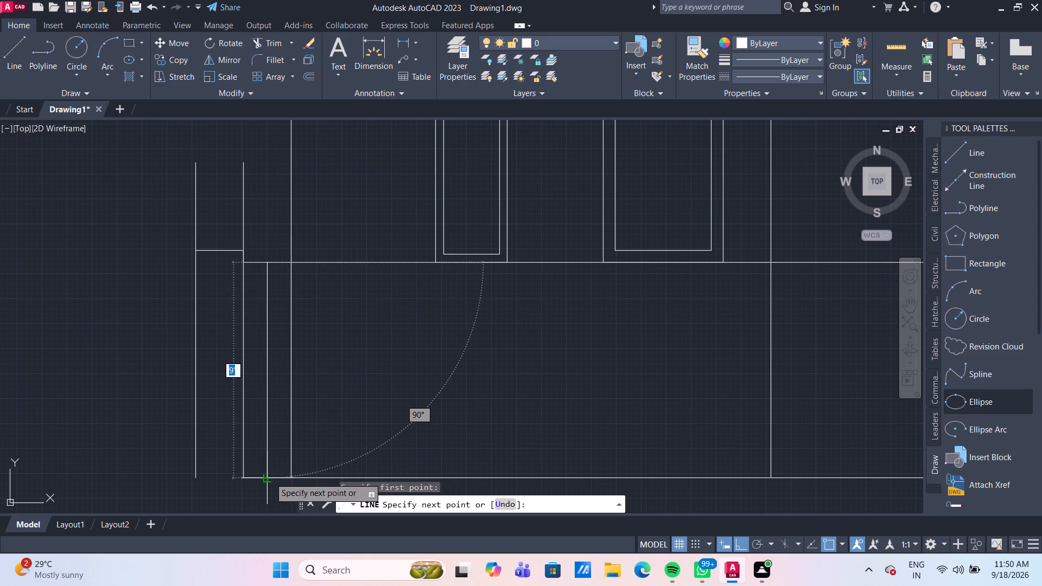
{"action": "left_click", "coordinate": [270, 477]}
{"action": "key", "text": "Escape"}
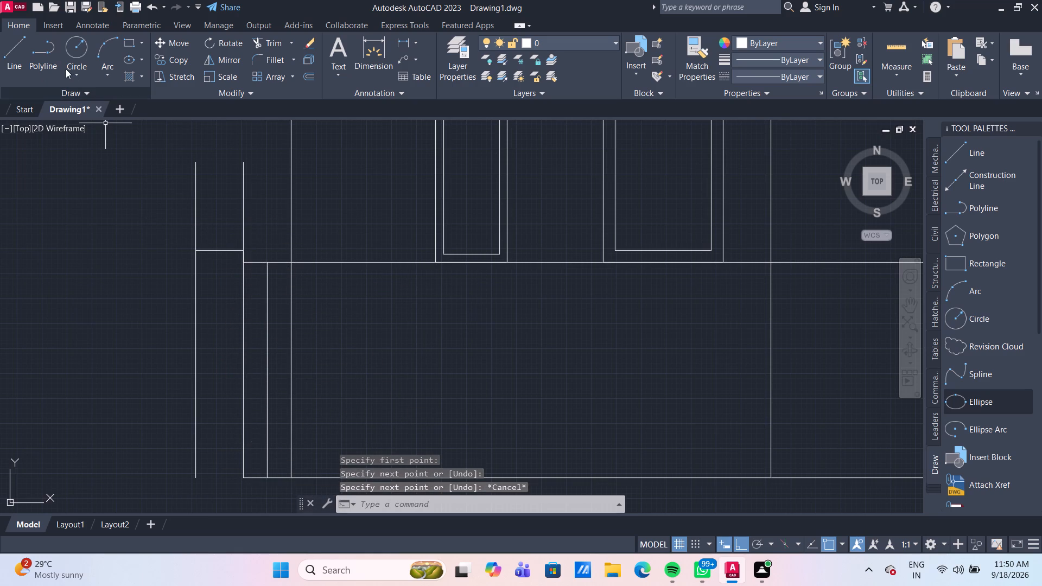
Draw a sloped line from the inner end of the raised 2' cap line to the top of the new 9' vertical.
{"action": "left_click", "coordinate": [16, 56]}
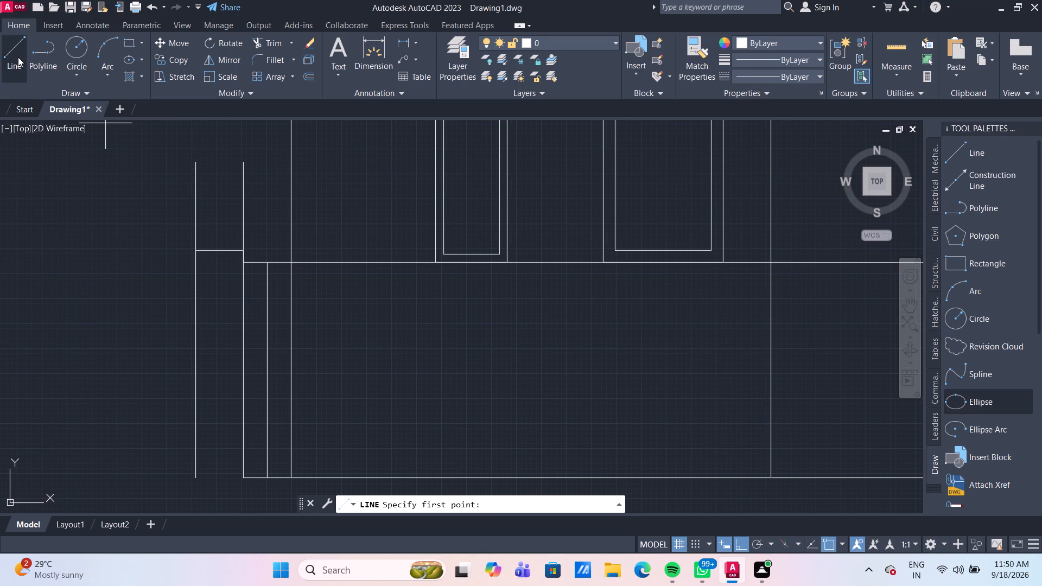
{"action": "scroll", "coordinate": [214, 243], "scroll_direction": "up", "scroll_amount": 2}
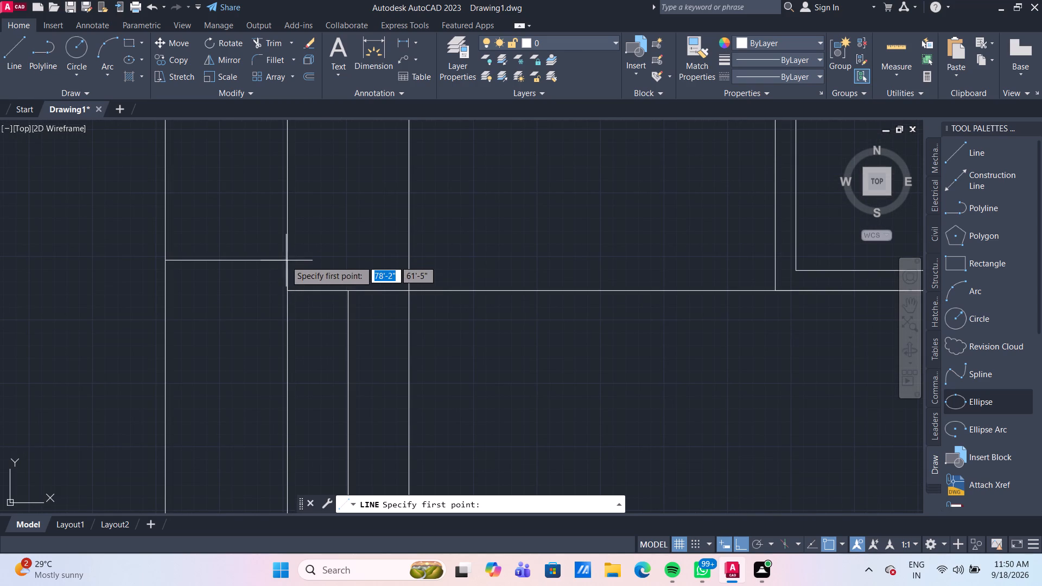
{"action": "left_click", "coordinate": [285, 260]}
{"action": "left_click", "coordinate": [349, 293]}
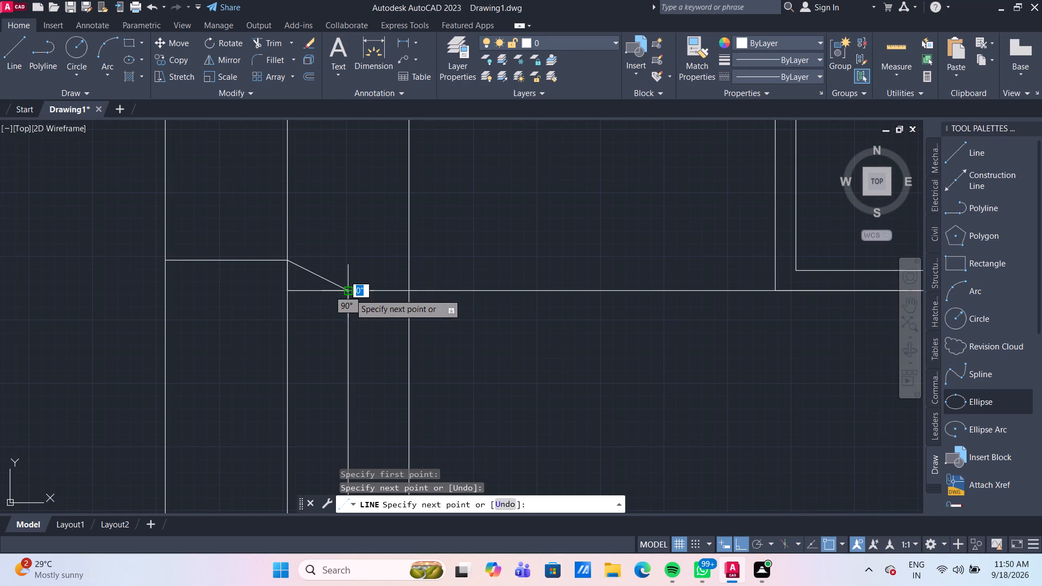
{"action": "key", "text": "Escape"}
Trim the two outer vertical lines where they extend above the raised 2' cap line.
{"action": "scroll", "coordinate": [405, 249], "scroll_direction": "down", "scroll_amount": 3}
{"action": "middle_click_drag", "start_coordinate": [378, 211], "coordinate": [302, 185]}
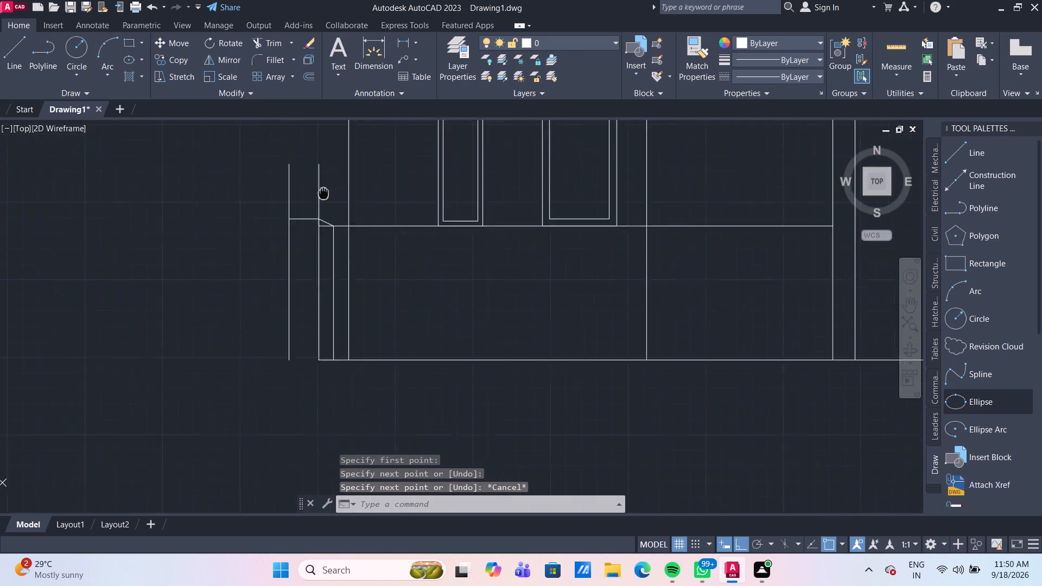
{"action": "middle_click_drag", "start_coordinate": [302, 185], "coordinate": [289, 215]}
{"action": "type", "text": "TR"}
{"action": "key", "text": "Return"}
{"action": "left_click", "coordinate": [288, 215]}
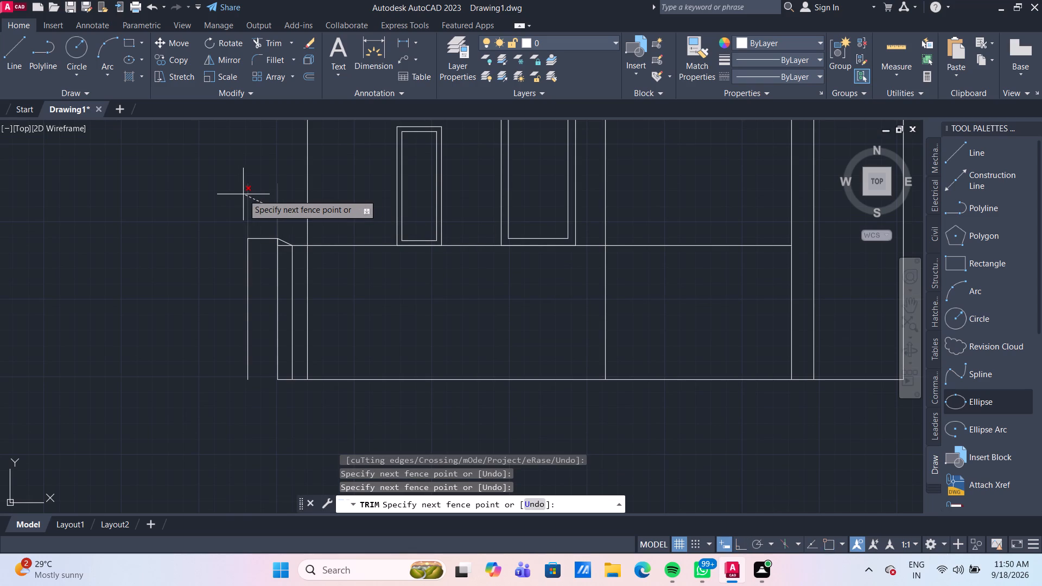
{"action": "left_click", "coordinate": [240, 197]}
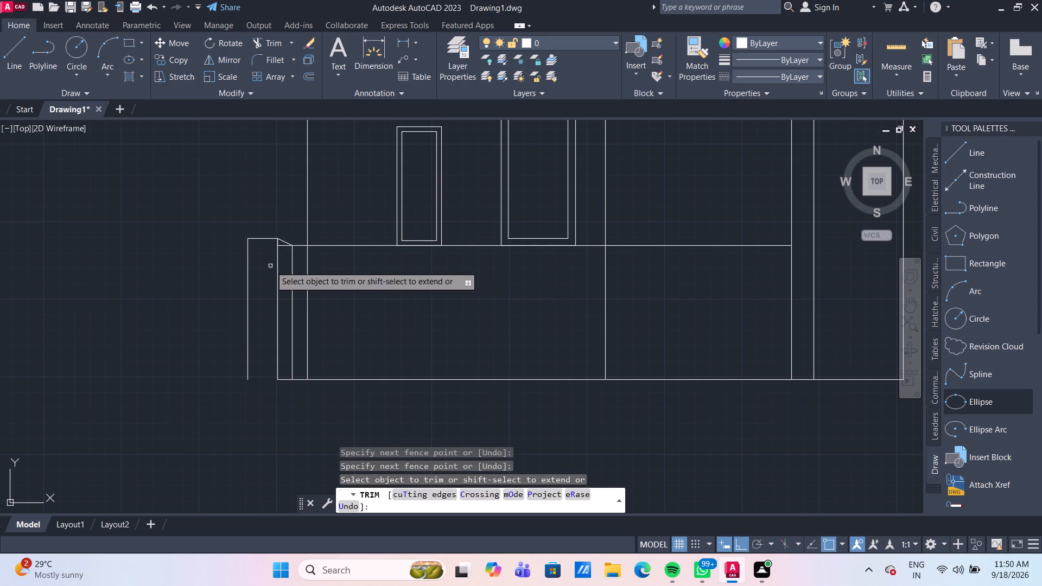
Trim the short horizontal piece under the sloped line and the left wall line below the openings' base line.
{"action": "scroll", "coordinate": [275, 246], "scroll_direction": "up", "scroll_amount": 2}
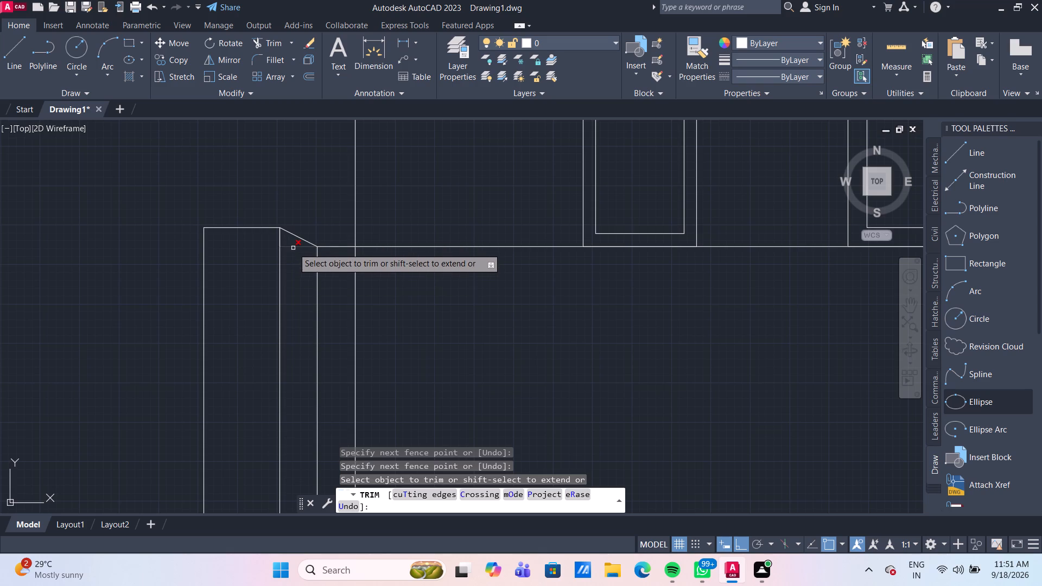
{"action": "left_click", "coordinate": [293, 248]}
{"action": "scroll", "coordinate": [398, 319], "scroll_direction": "down", "scroll_amount": 2}
{"action": "middle_click_drag", "start_coordinate": [438, 346], "coordinate": [345, 290]}
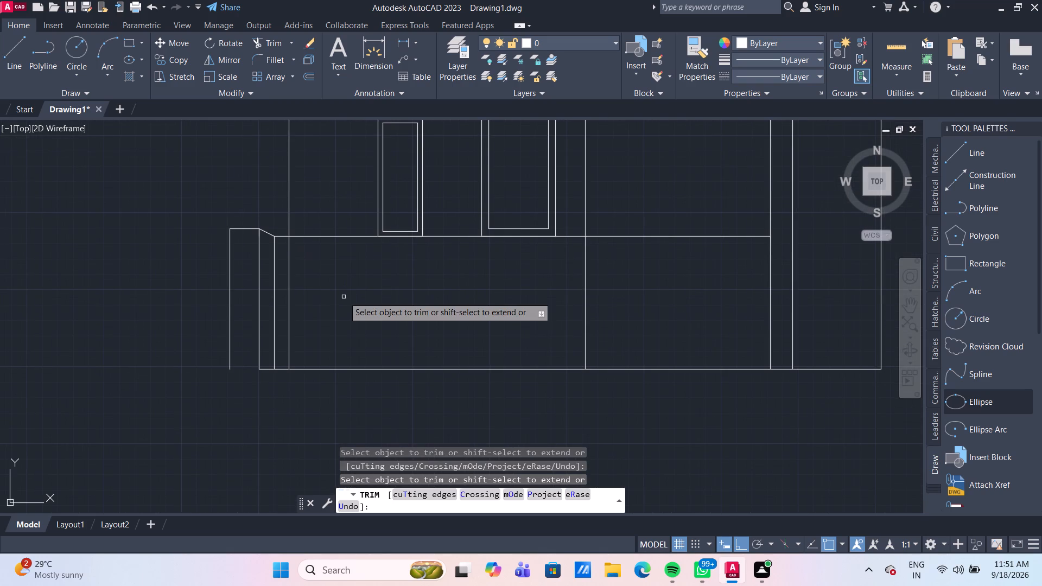
{"action": "left_click", "coordinate": [287, 275]}
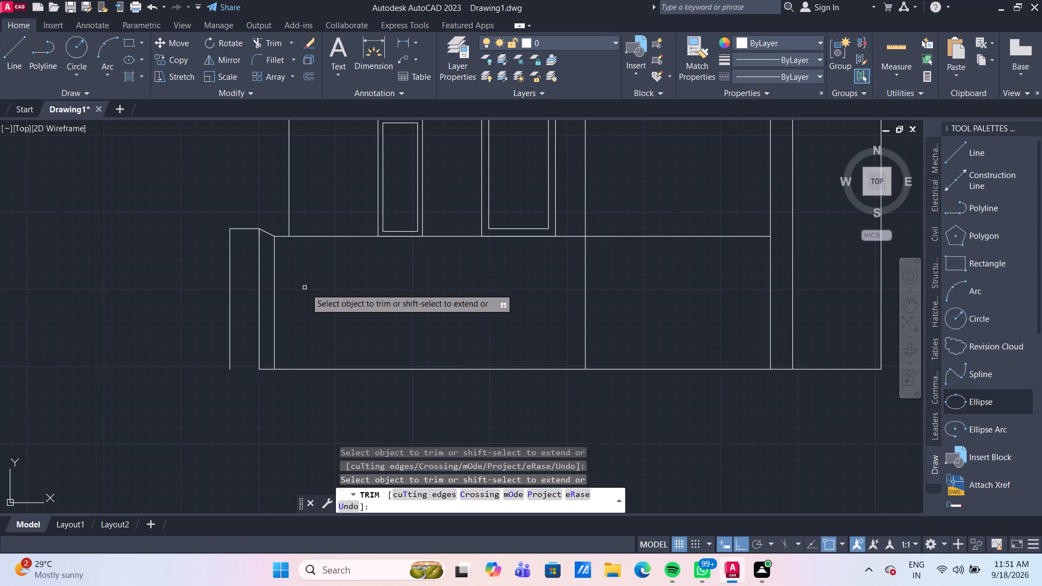
{"action": "key", "text": "Escape"}
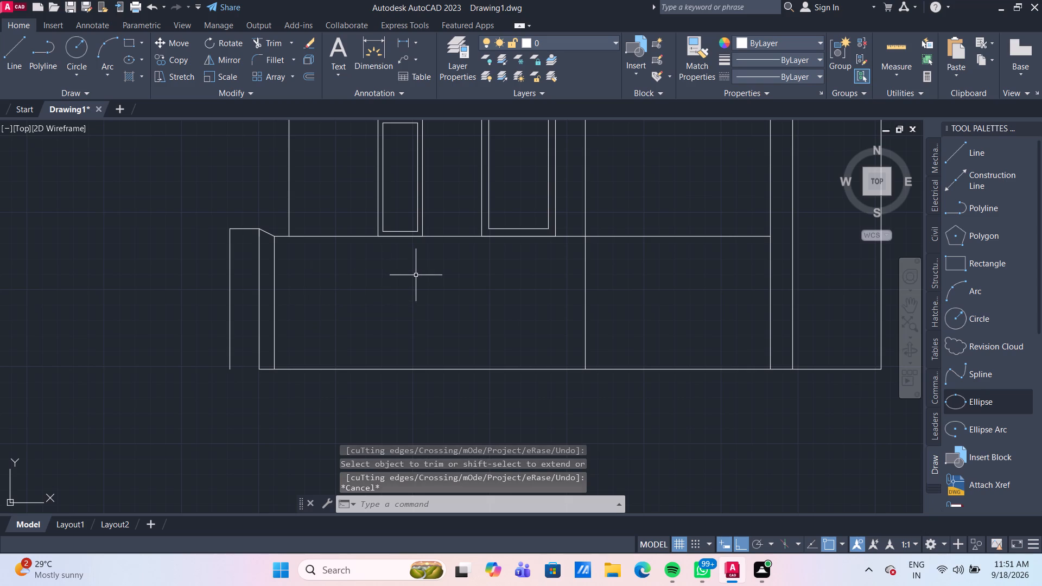
Draw a vertical line from the wider opening's lower-left corner down to the ground line.
{"action": "middle_click_drag", "start_coordinate": [392, 273], "coordinate": [358, 272]}
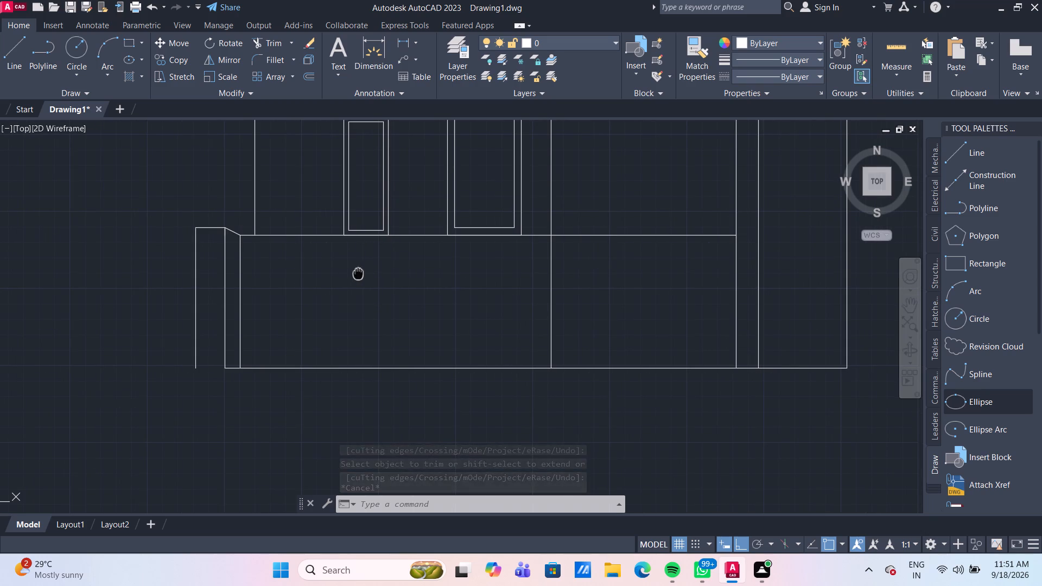
{"action": "middle_click_drag", "start_coordinate": [358, 272], "coordinate": [360, 272]}
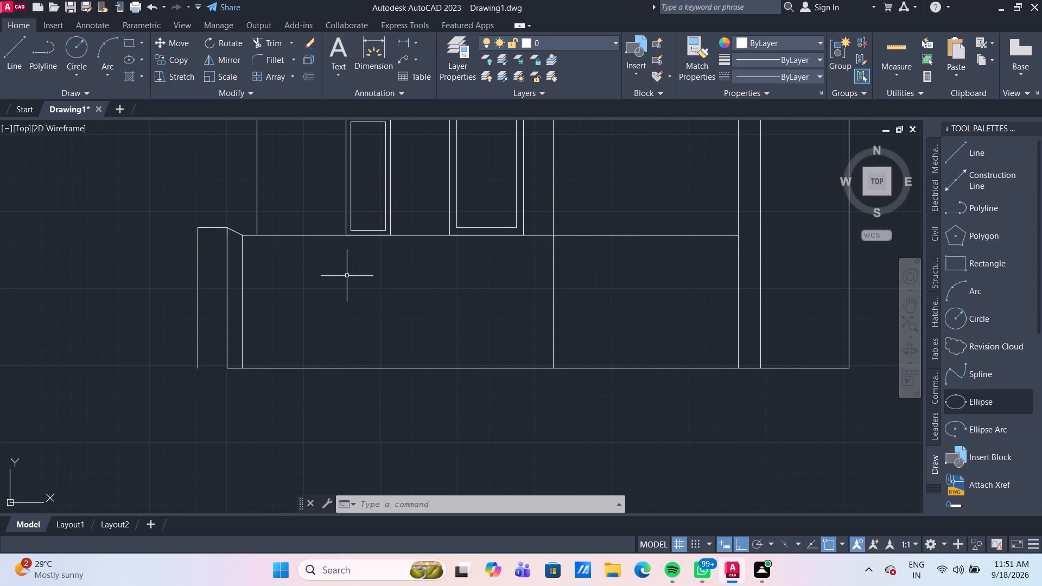
{"action": "left_click", "coordinate": [4, 61]}
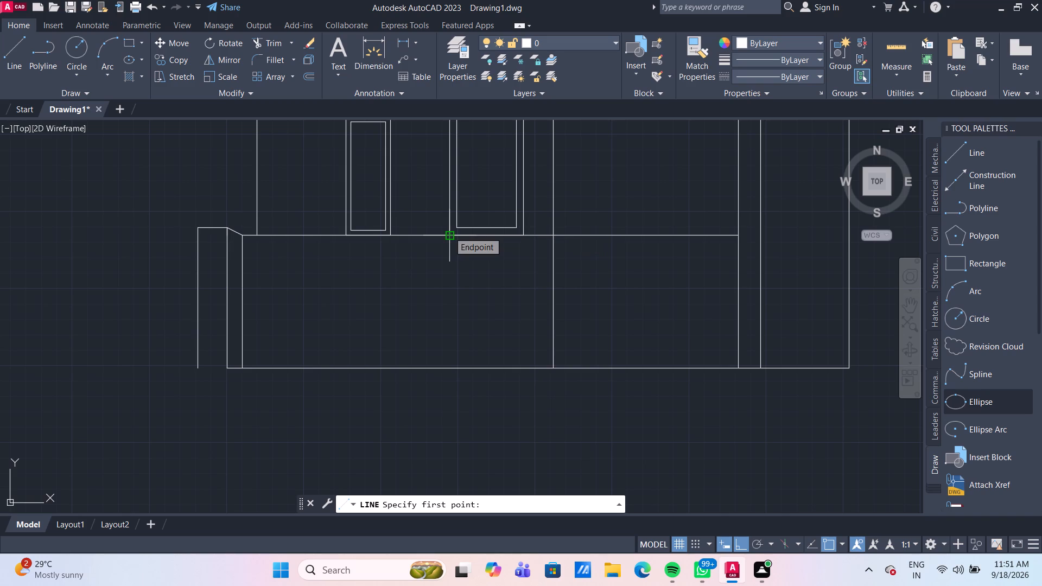
{"action": "left_click", "coordinate": [449, 232]}
{"action": "left_click", "coordinate": [451, 368]}
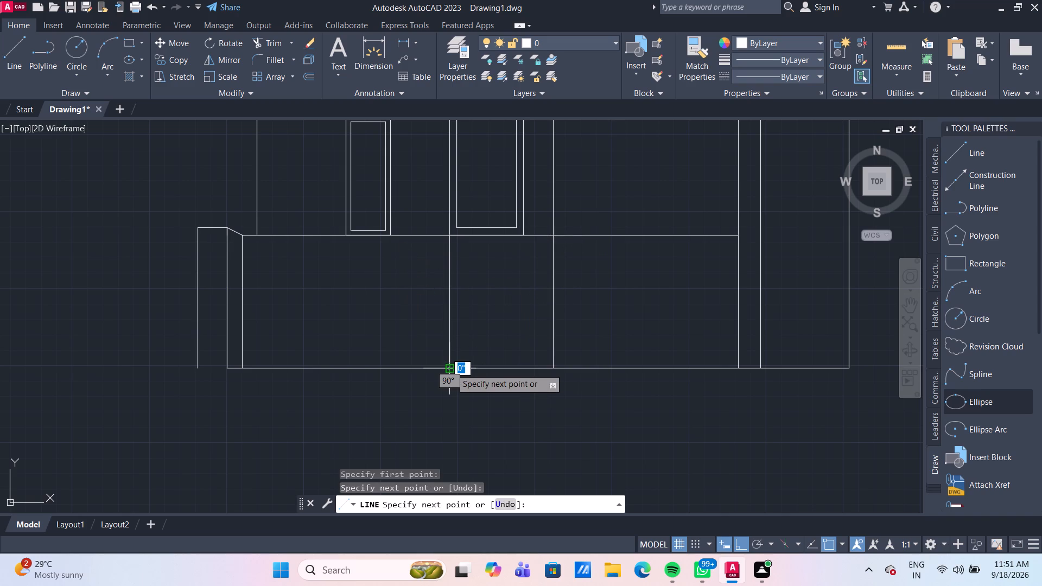
{"action": "key", "text": "Return"}
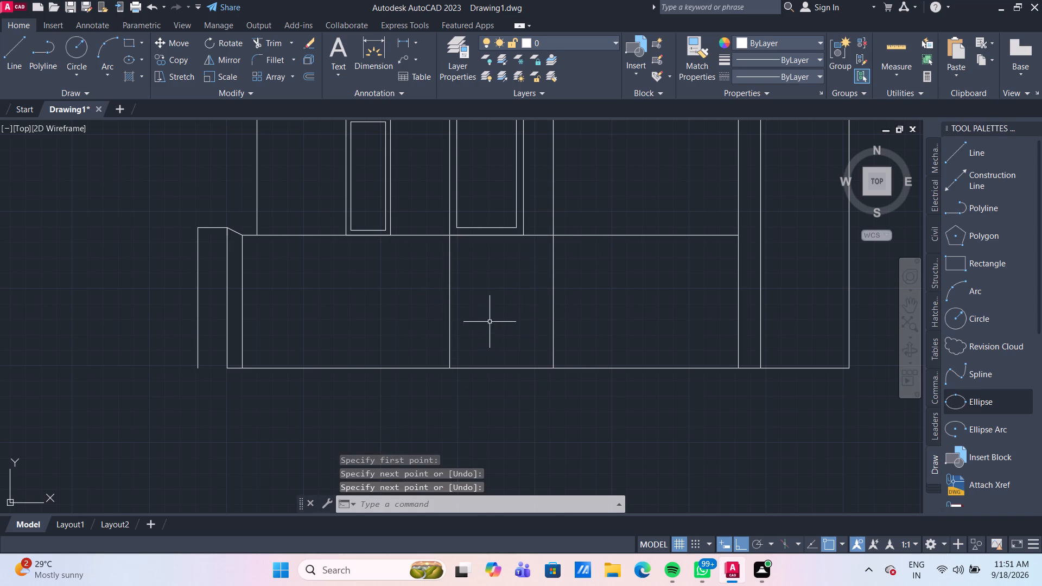
Offset the vertical line below the wider opening and the adjacent wall line 2' each to the right.
{"action": "key", "text": "o"}
{"action": "key", "text": "Return"}
{"action": "key", "text": "Return"}
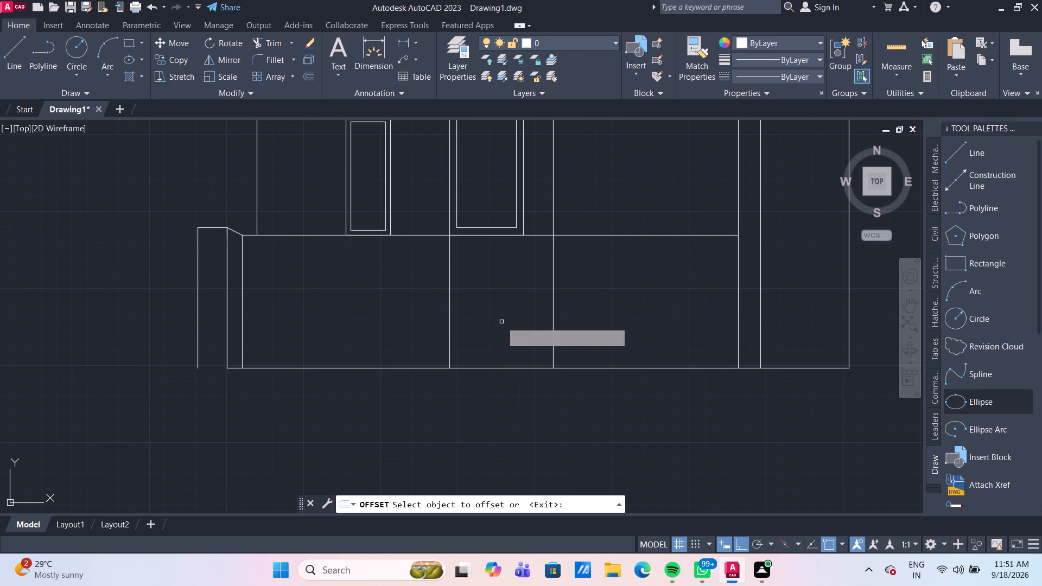
{"action": "left_click", "coordinate": [450, 315]}
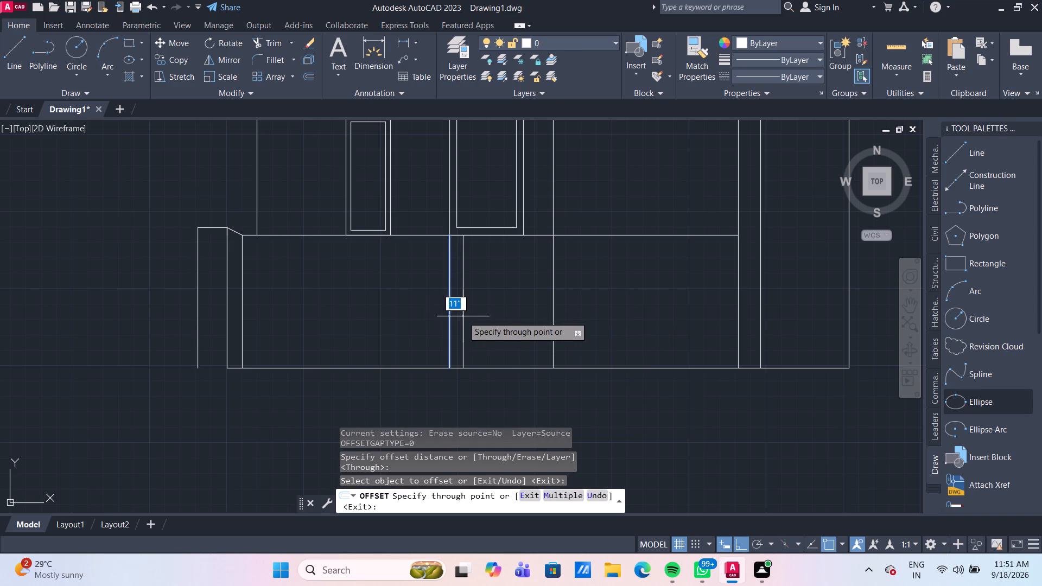
{"action": "type", "text": "2'"}
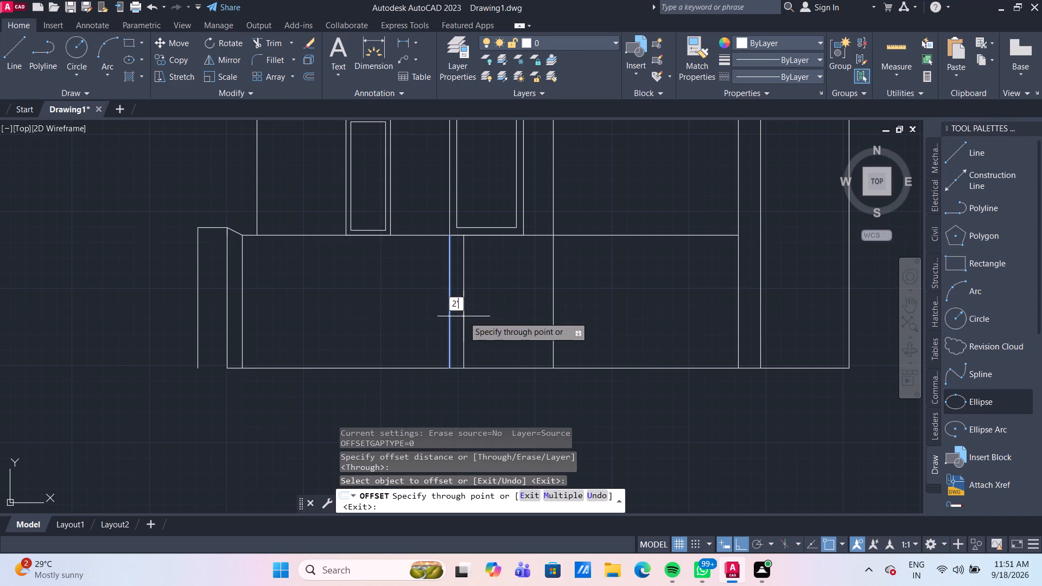
{"action": "key", "text": "Return"}
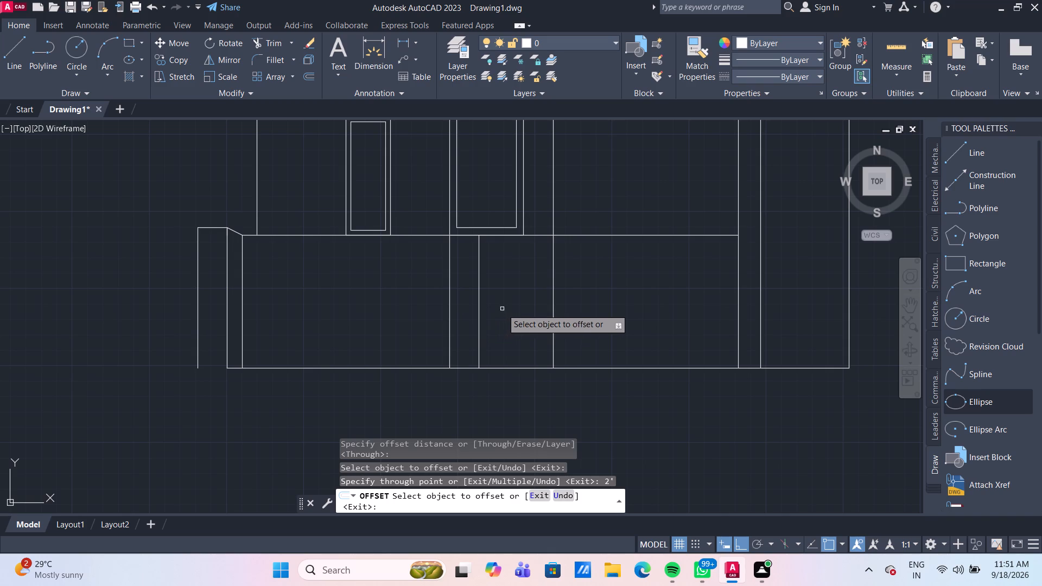
{"action": "left_click", "coordinate": [554, 307]}
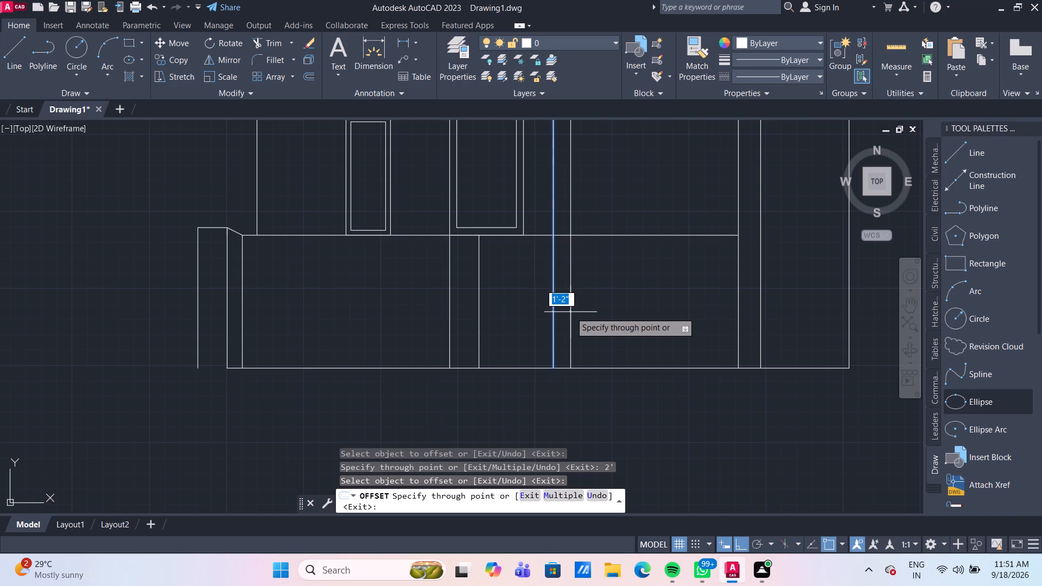
{"action": "scroll", "coordinate": [570, 312], "scroll_direction": "down", "scroll_amount": 2}
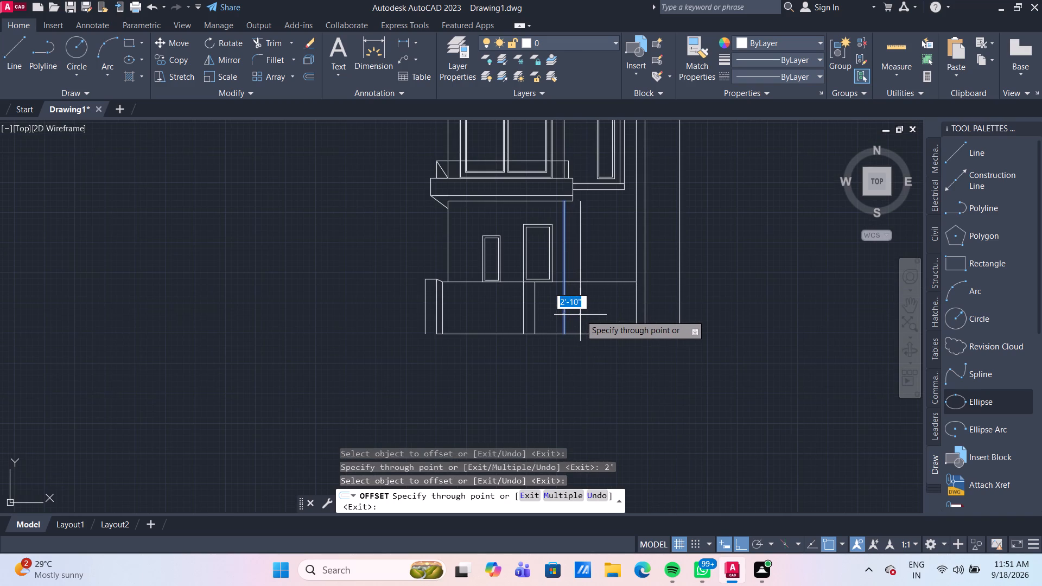
{"action": "type", "text": "2'"}
{"action": "key", "text": "Return"}
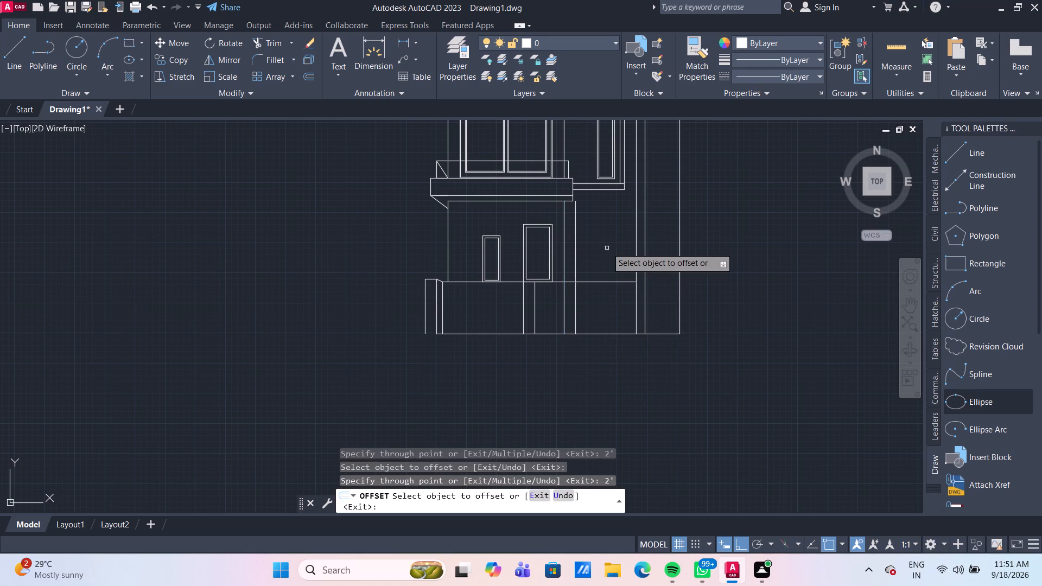
{"action": "key", "text": "Escape"}
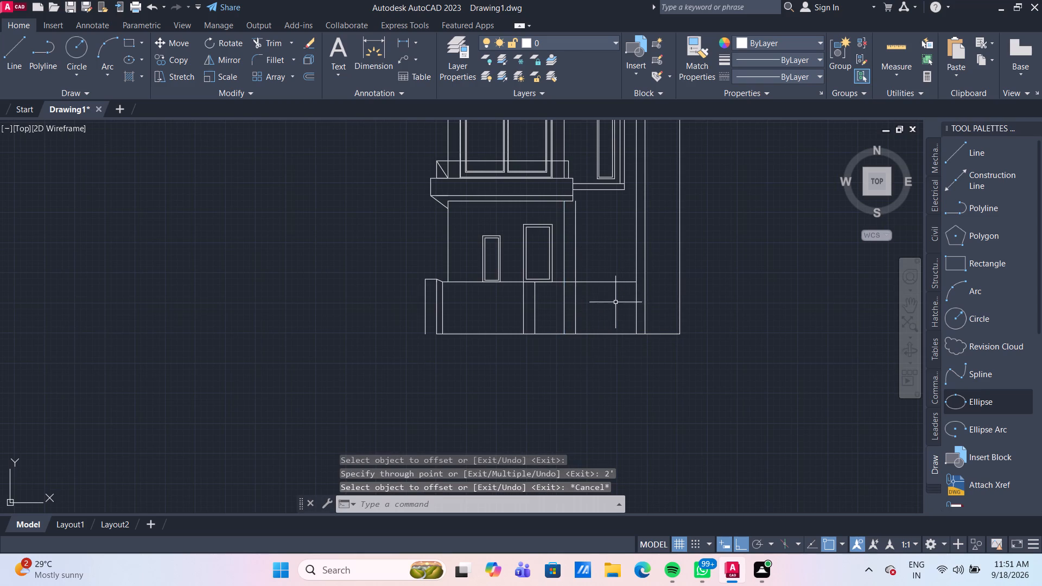
Trim the wall line's 2' offset copy where it rises above the openings' base line.
{"action": "scroll", "coordinate": [607, 307], "scroll_direction": "up", "scroll_amount": 1}
{"action": "middle_click_drag", "start_coordinate": [592, 309], "coordinate": [545, 321]}
{"action": "scroll", "coordinate": [588, 310], "scroll_direction": "up", "scroll_amount": 1}
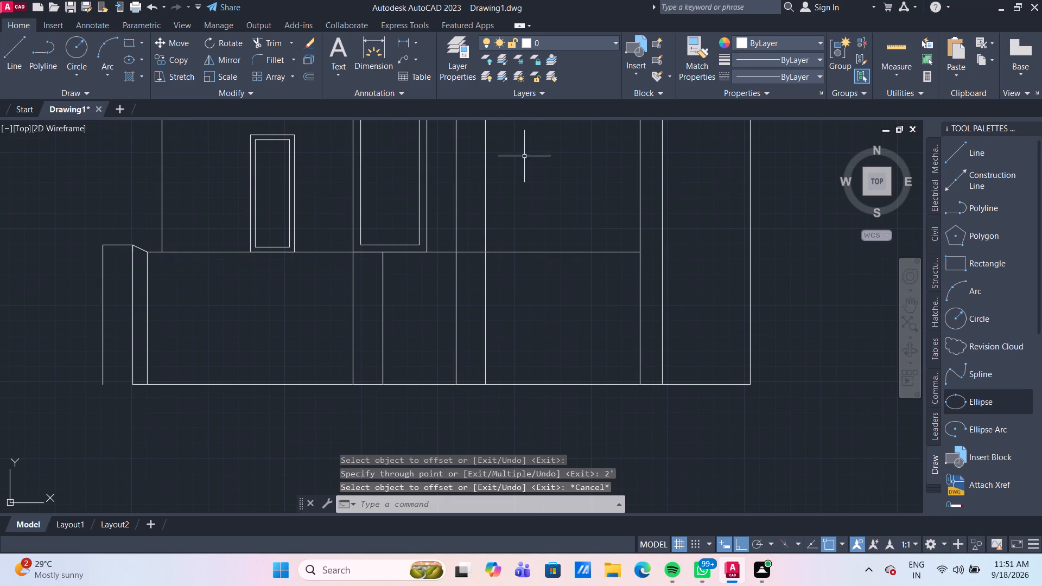
{"action": "type", "text": "TR"}
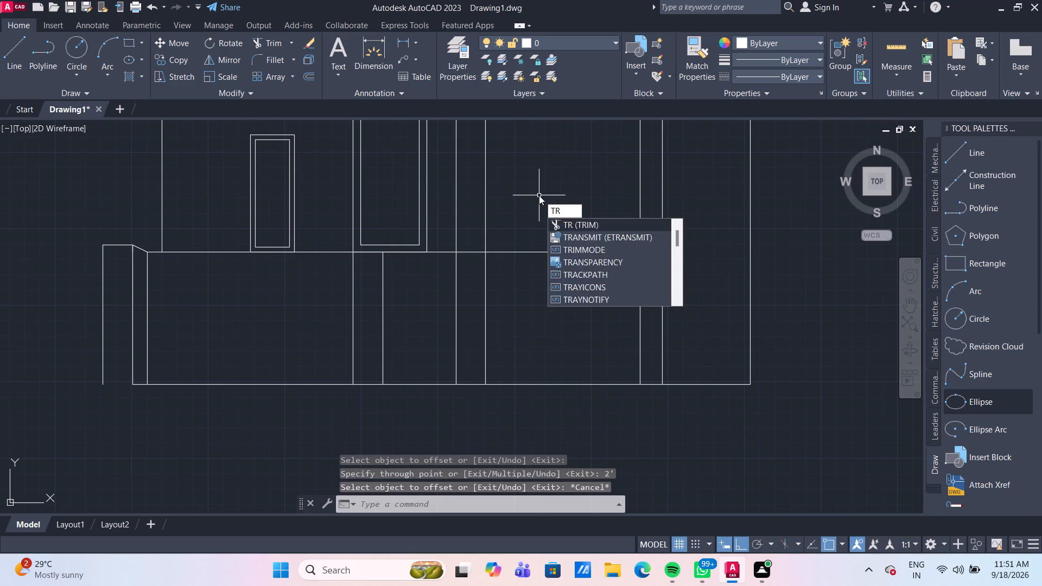
{"action": "key", "text": "Return"}
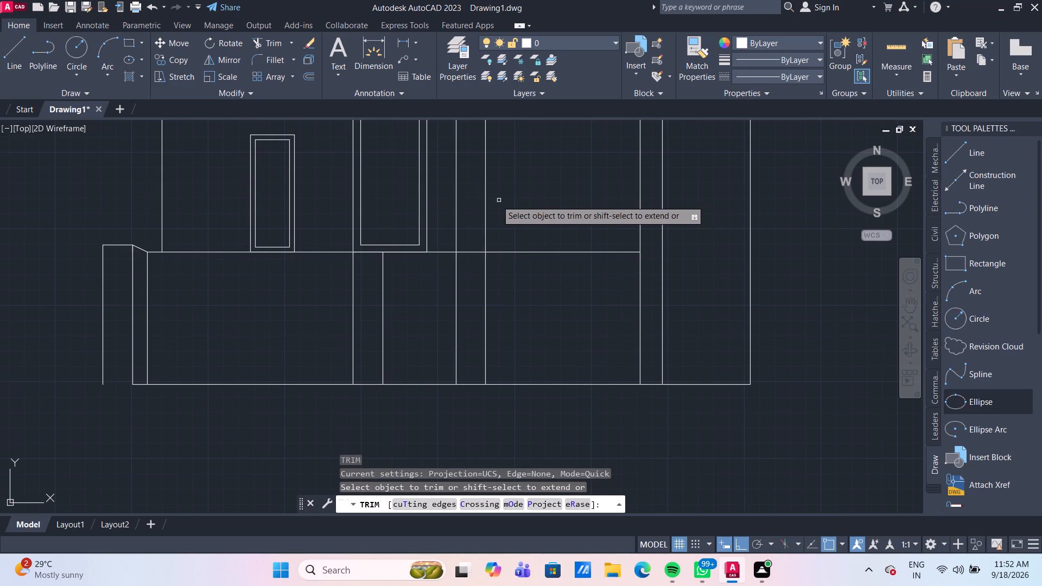
{"action": "left_click", "coordinate": [485, 200]}
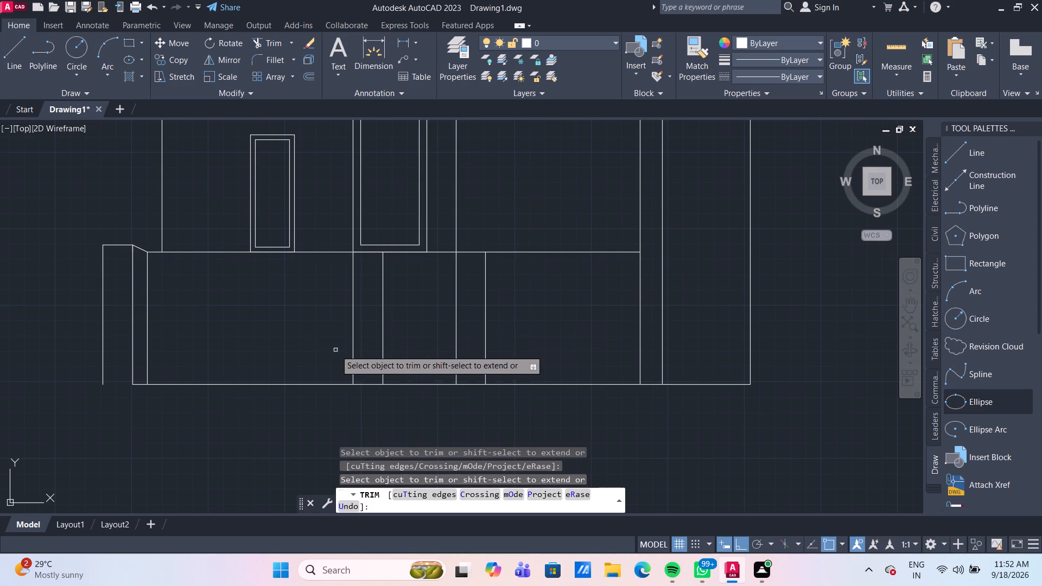
{"action": "middle_click_drag", "start_coordinate": [325, 373], "coordinate": [355, 322]}
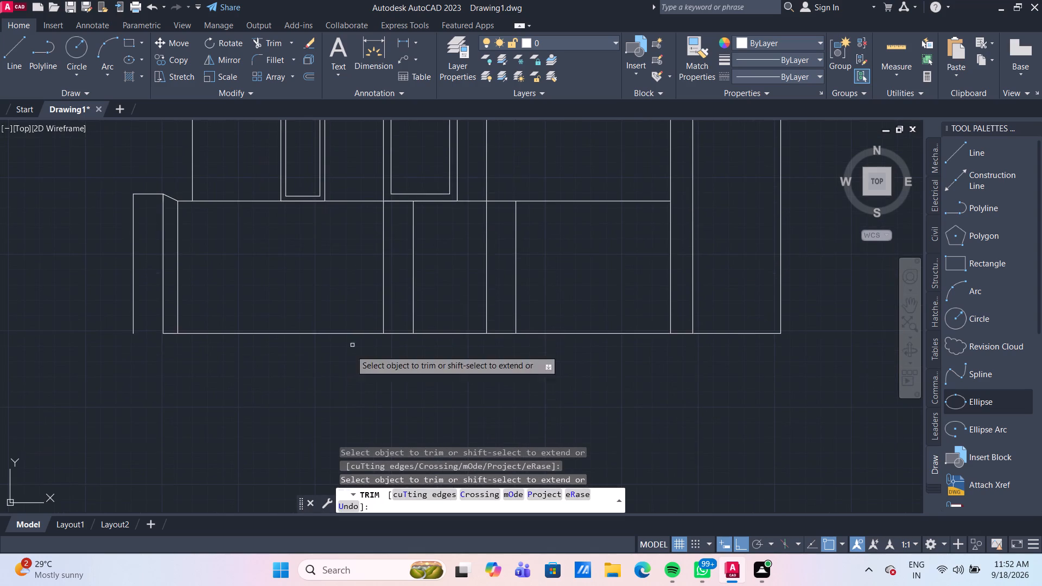
{"action": "key", "text": "Escape"}
Extend the openings' base line to the tall tower's second vertical line, and the ground line to the capped side wall's outer vertical.
{"action": "scroll", "coordinate": [350, 397], "scroll_direction": "down", "scroll_amount": 2}
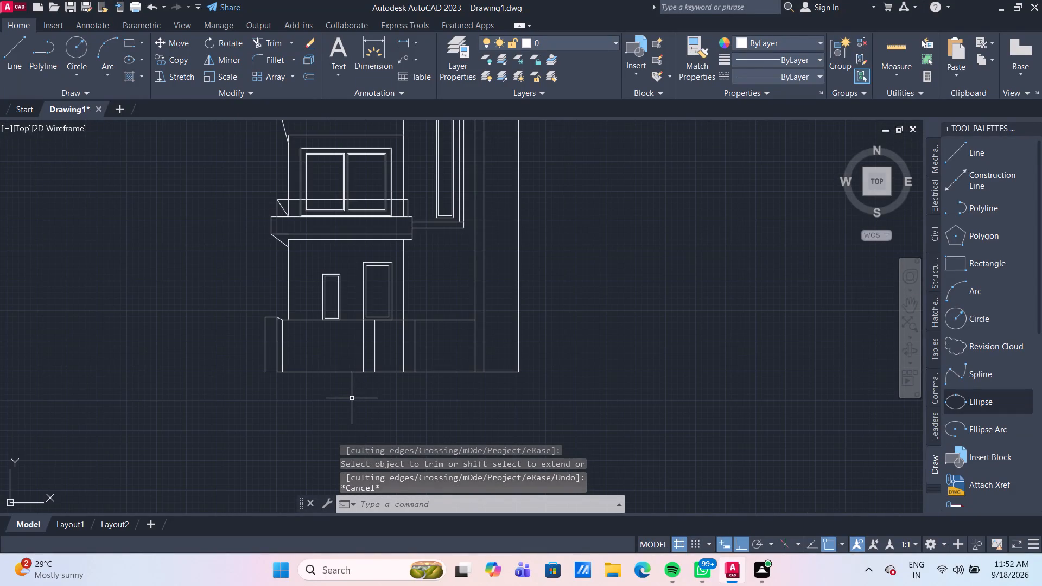
{"action": "key", "text": "e"}
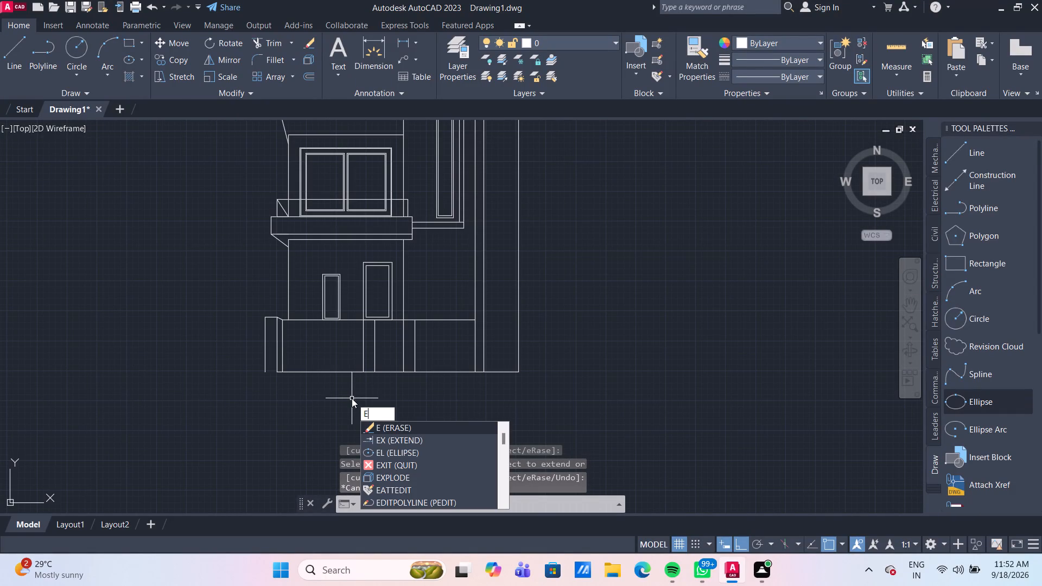
{"action": "key", "text": "x"}
{"action": "key", "text": "Return"}
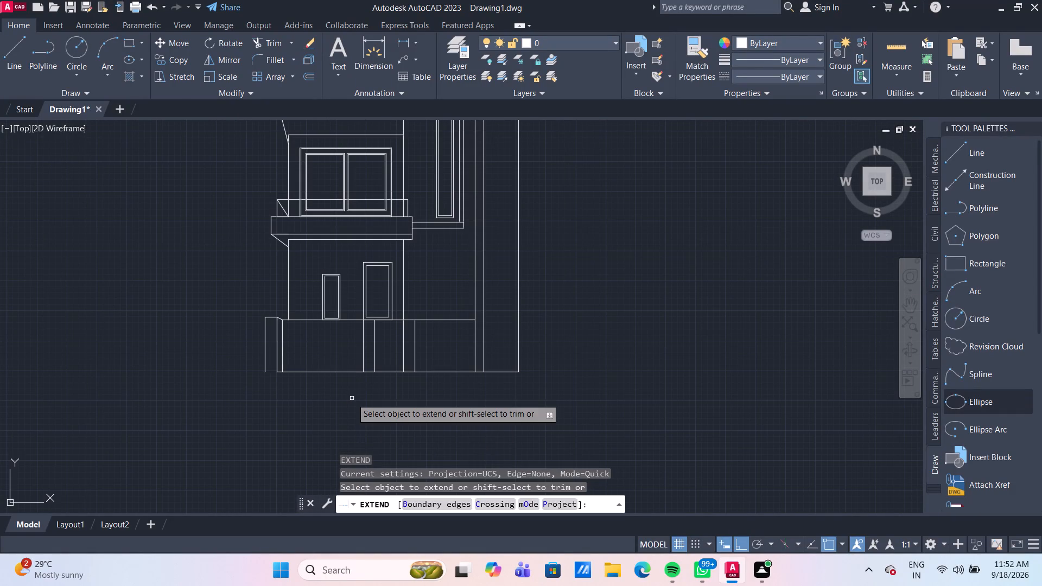
{"action": "left_click", "coordinate": [463, 322]}
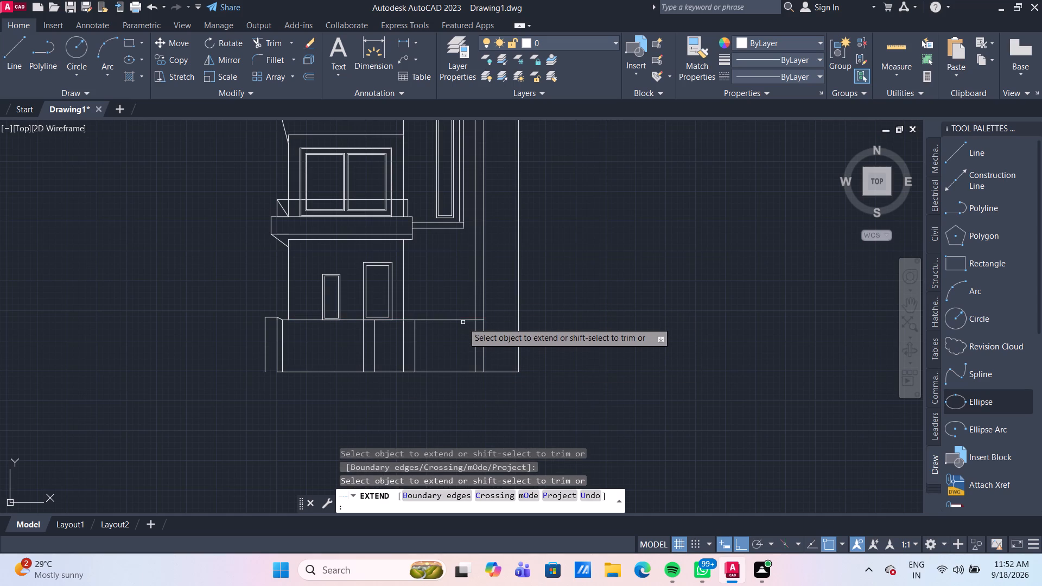
{"action": "left_click", "coordinate": [279, 372]}
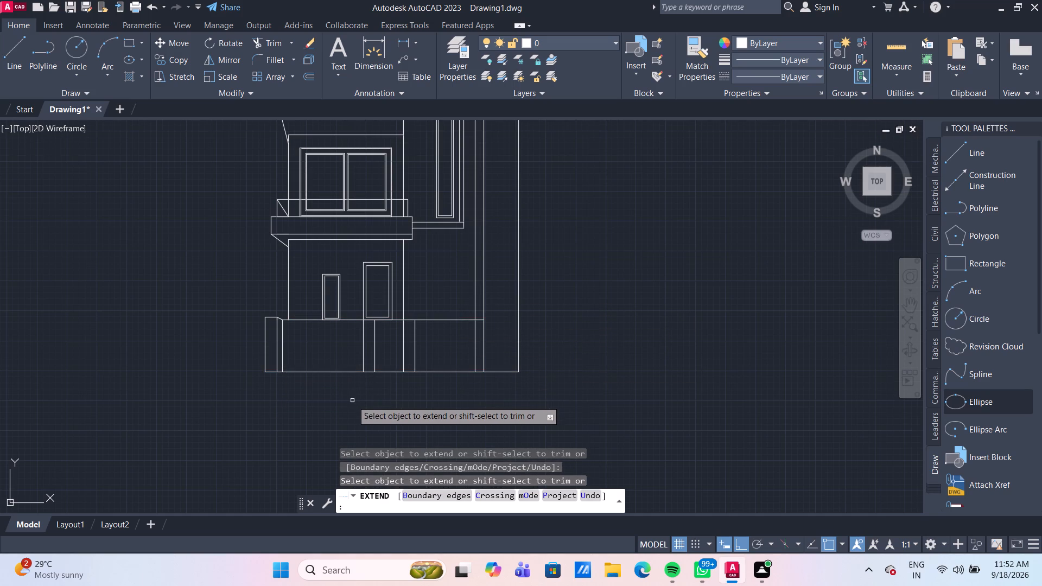
{"action": "scroll", "coordinate": [352, 400], "scroll_direction": "down", "scroll_amount": 1}
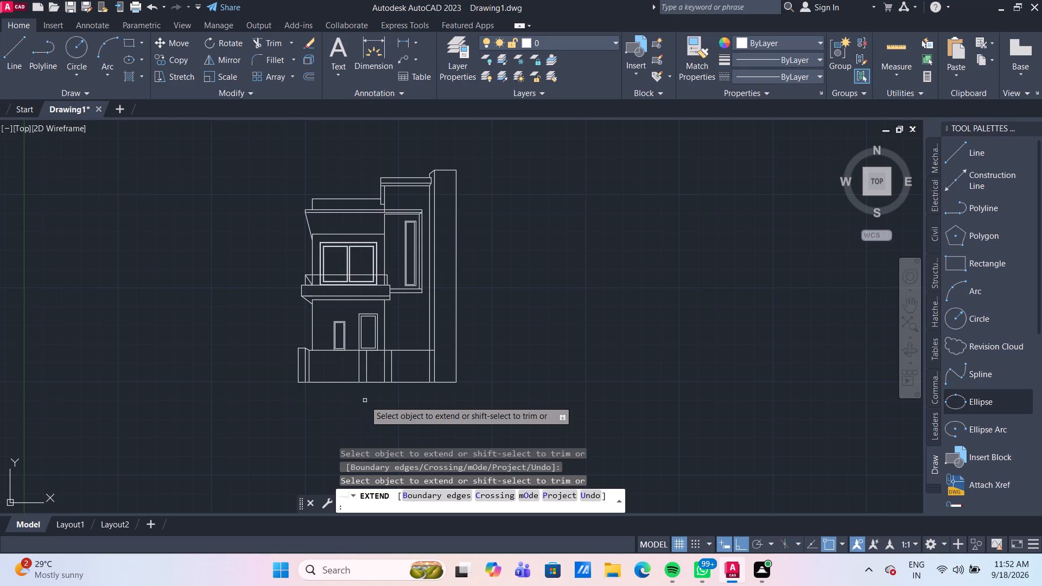
{"action": "scroll", "coordinate": [377, 359], "scroll_direction": "up", "scroll_amount": 1}
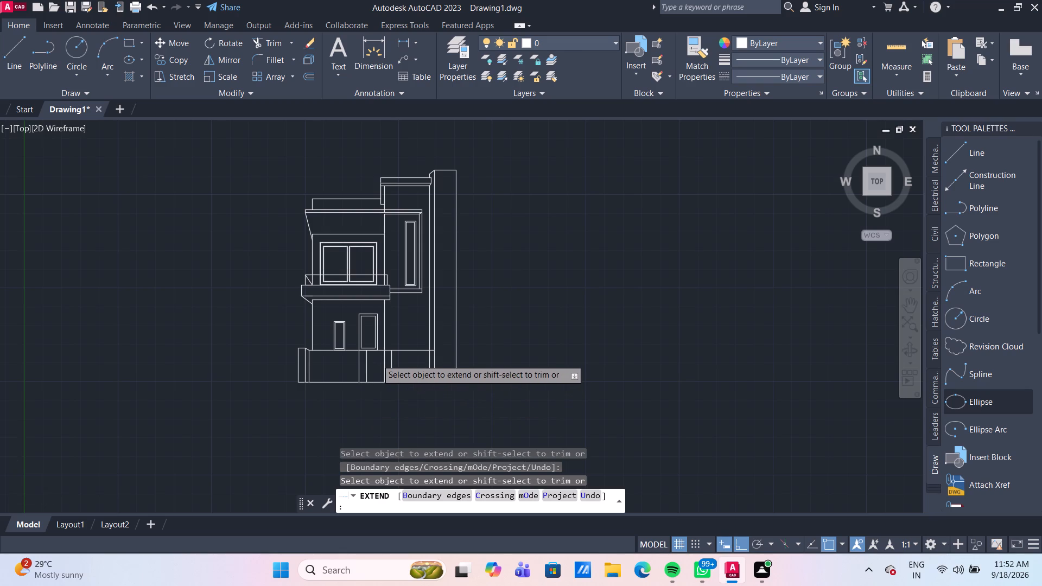
{"action": "scroll", "coordinate": [377, 359], "scroll_direction": "up", "scroll_amount": 1}
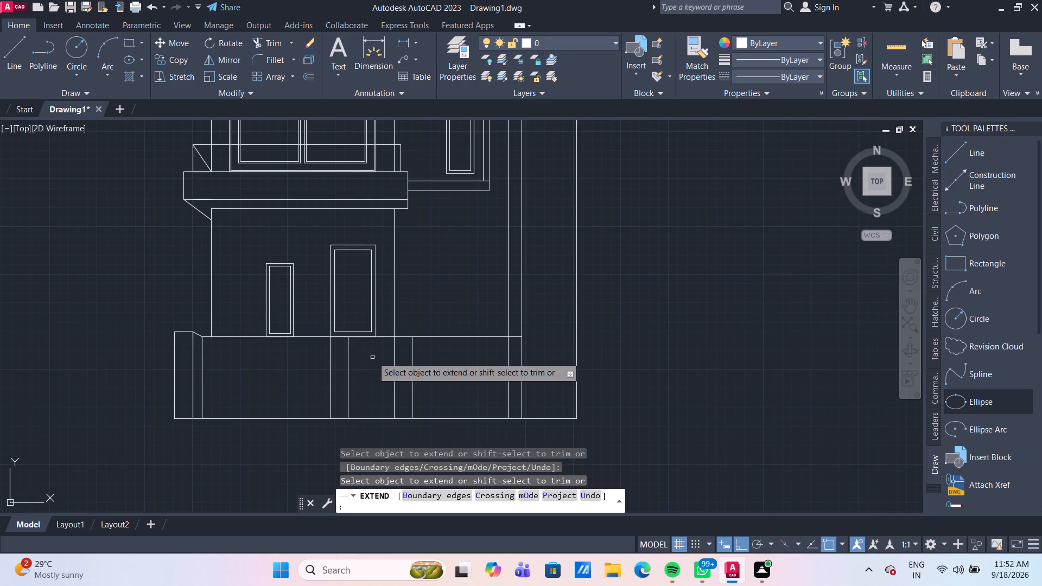
{"action": "scroll", "coordinate": [367, 357], "scroll_direction": "up", "scroll_amount": 1}
{"action": "key", "text": "Escape"}
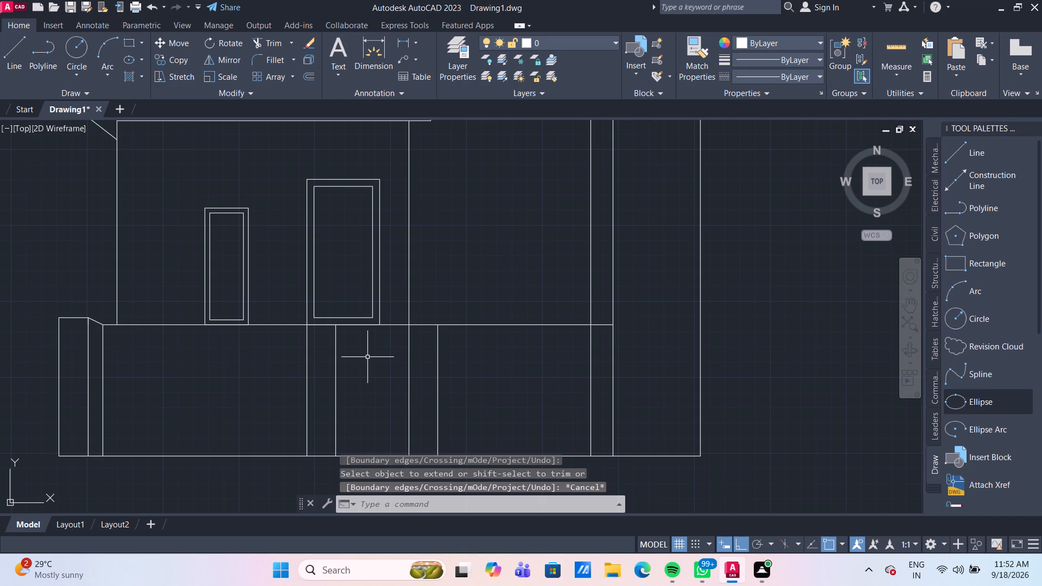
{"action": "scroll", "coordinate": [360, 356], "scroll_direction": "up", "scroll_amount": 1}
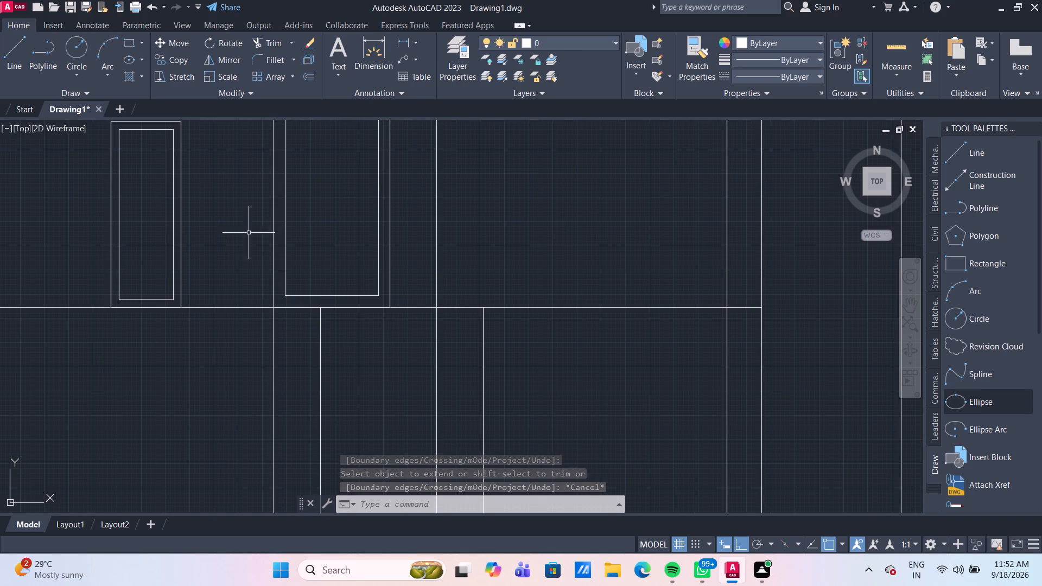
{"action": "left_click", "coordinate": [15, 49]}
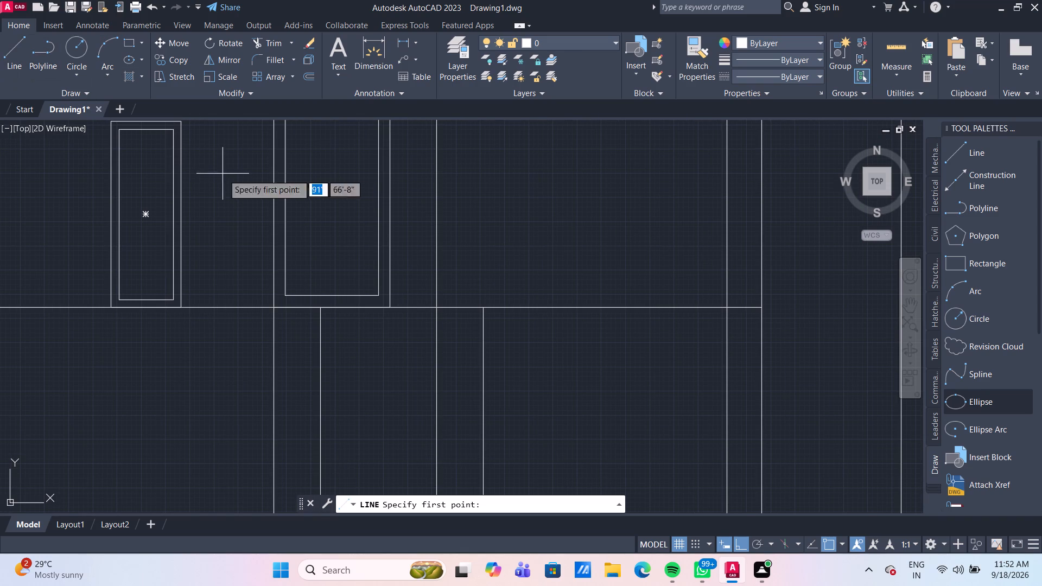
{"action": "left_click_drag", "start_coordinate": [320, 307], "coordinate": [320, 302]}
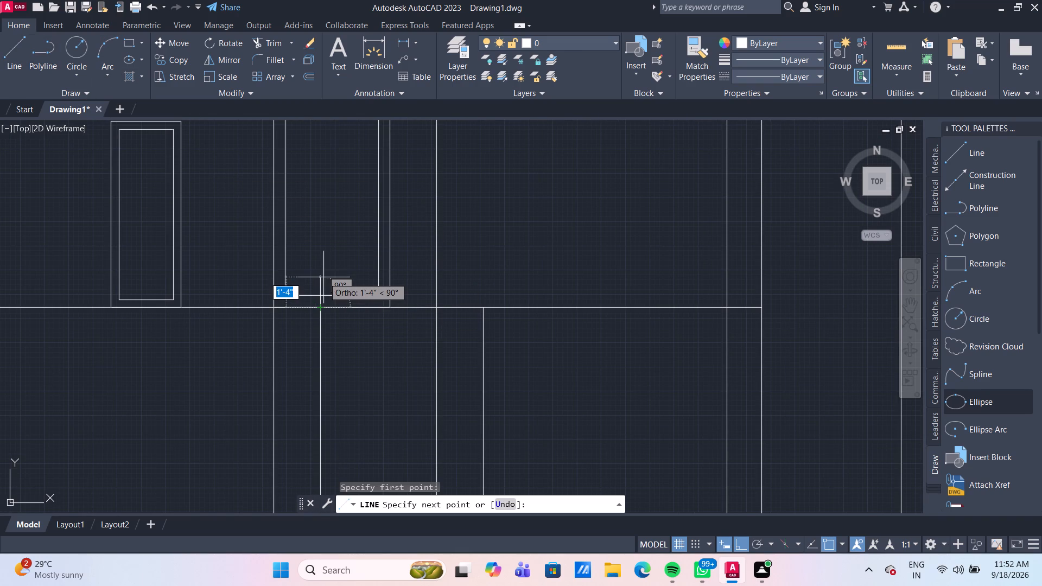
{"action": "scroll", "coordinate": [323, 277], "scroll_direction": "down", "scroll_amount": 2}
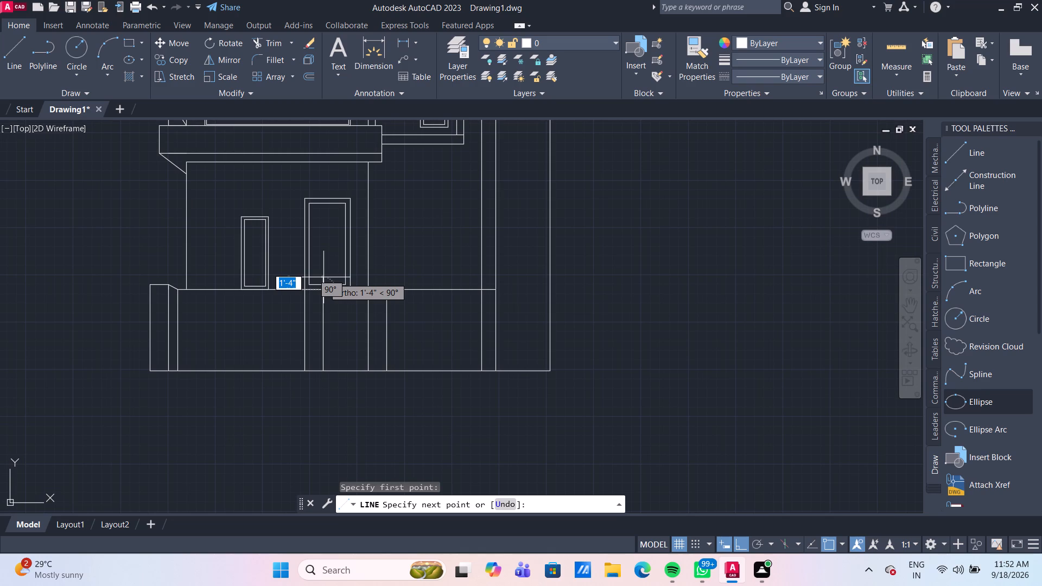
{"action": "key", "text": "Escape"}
Draw a horizontal line about 1'-8" long from the sloped line's lower end leftward across the capped side wall.
{"action": "scroll", "coordinate": [224, 282], "scroll_direction": "up", "scroll_amount": 1}
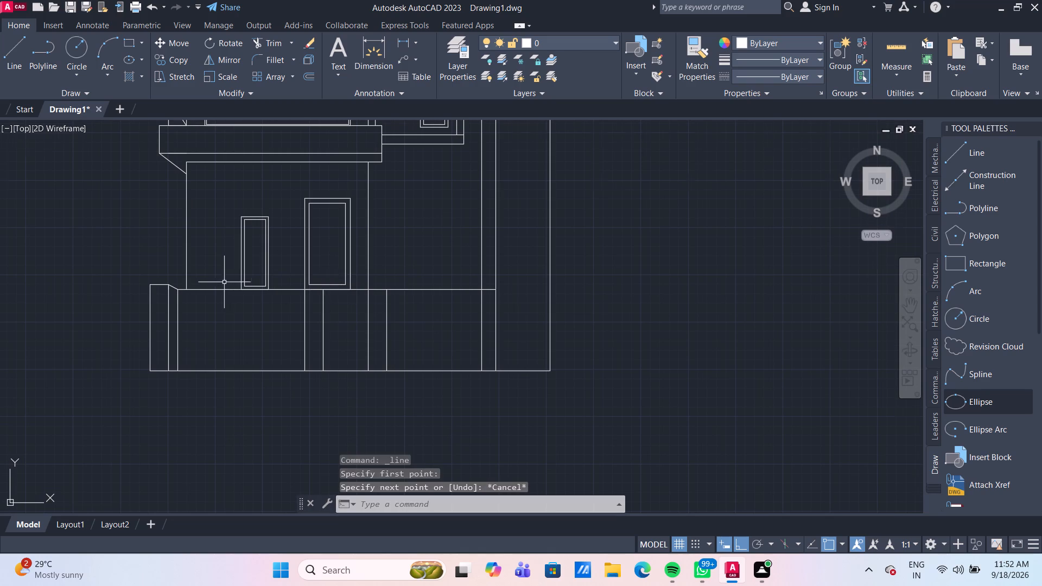
{"action": "scroll", "coordinate": [224, 282], "scroll_direction": "up", "scroll_amount": 1}
{"action": "middle_click_drag", "start_coordinate": [207, 304], "coordinate": [303, 326]}
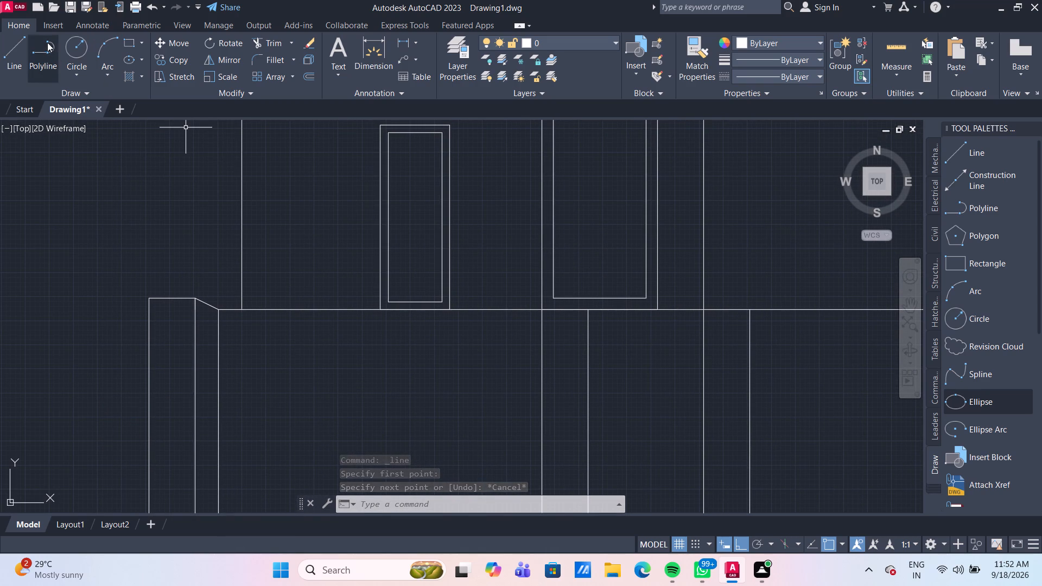
{"action": "left_click", "coordinate": [22, 50]}
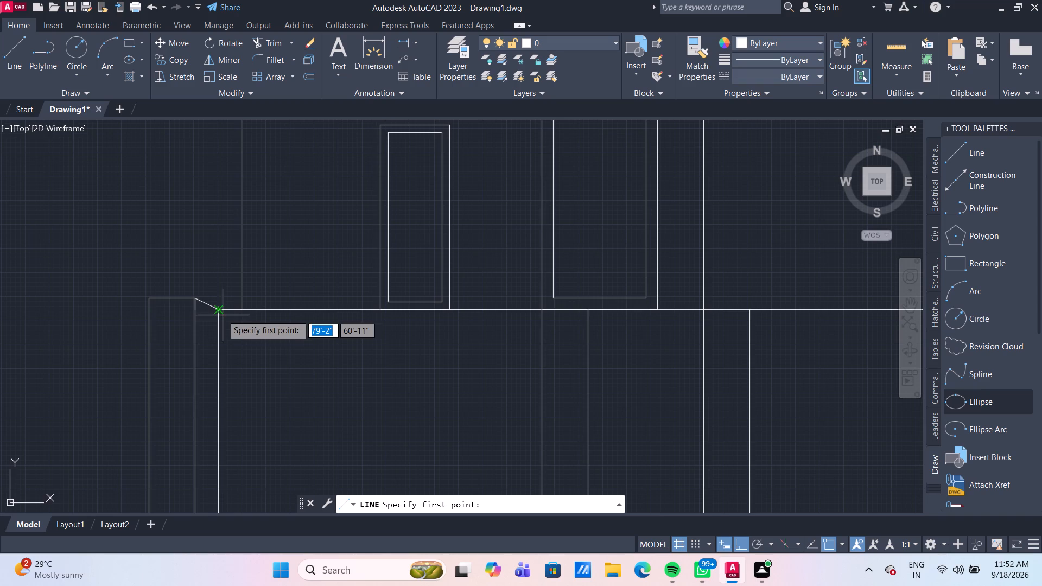
{"action": "left_click", "coordinate": [219, 311]}
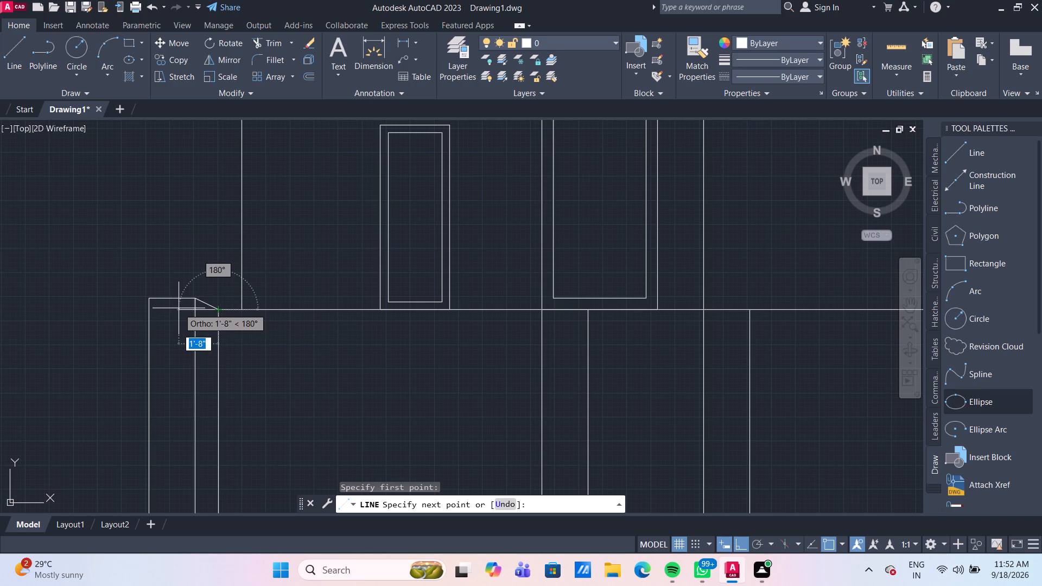
{"action": "left_click", "coordinate": [179, 308]}
{"action": "key", "text": "Escape"}
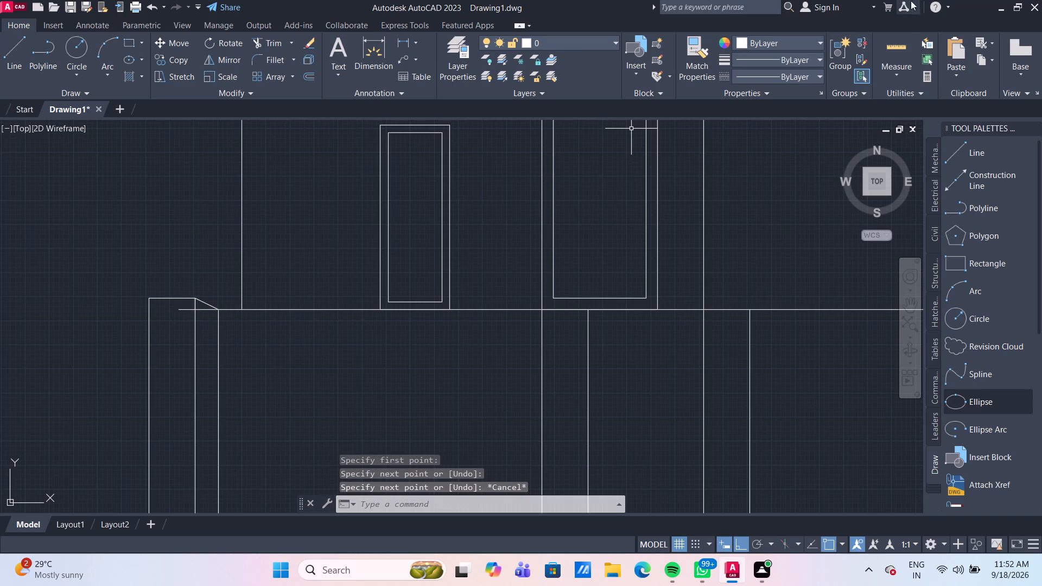
Measure the vertical gap between the side wall's cap line and the new horizontal line below it.
{"action": "left_click", "coordinate": [904, 52]}
{"action": "scroll", "coordinate": [192, 271], "scroll_direction": "up", "scroll_amount": 2}
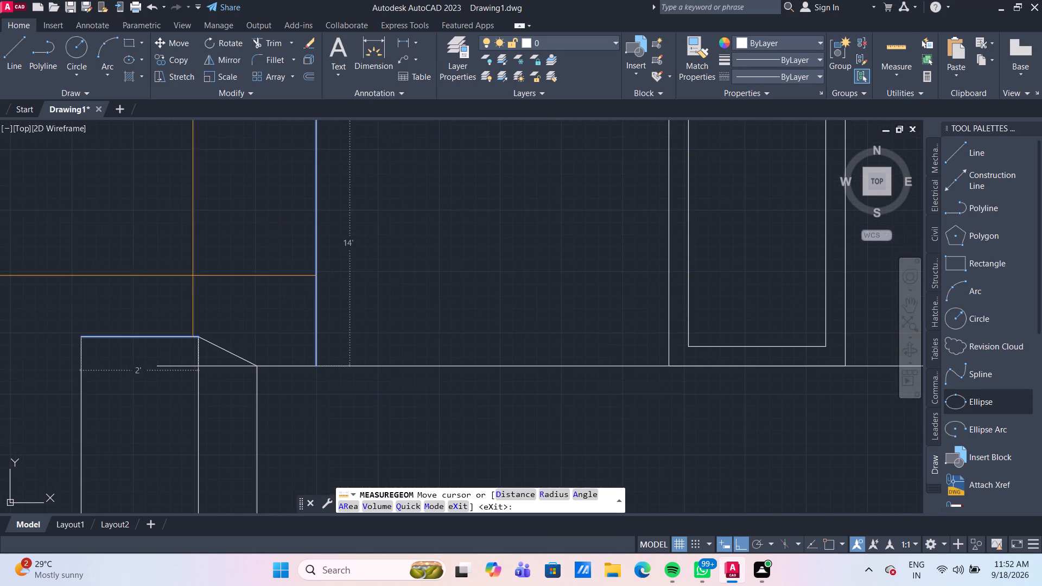
{"action": "left_click", "coordinate": [183, 349]}
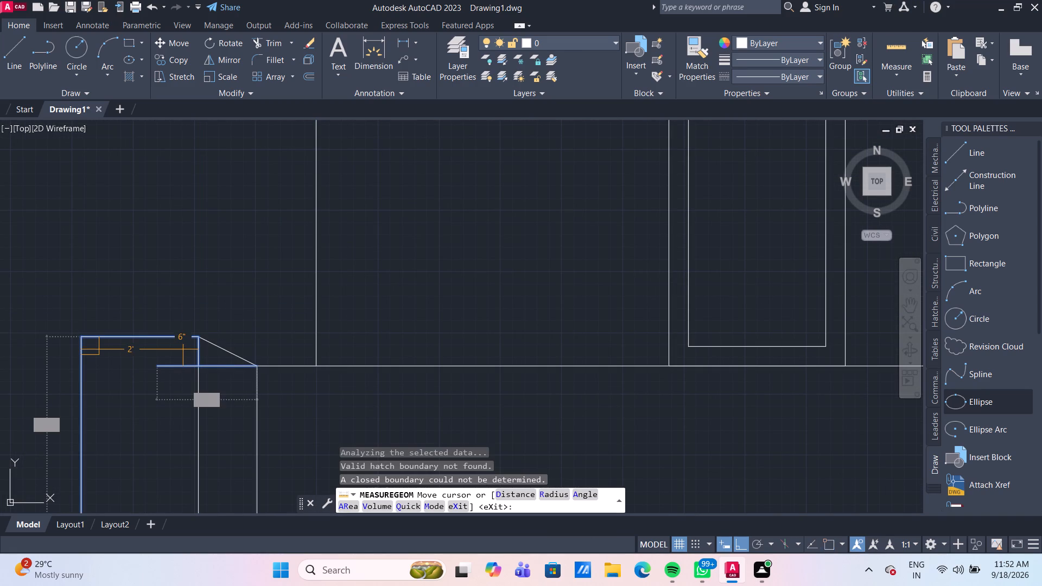
{"action": "key", "text": "Escape"}
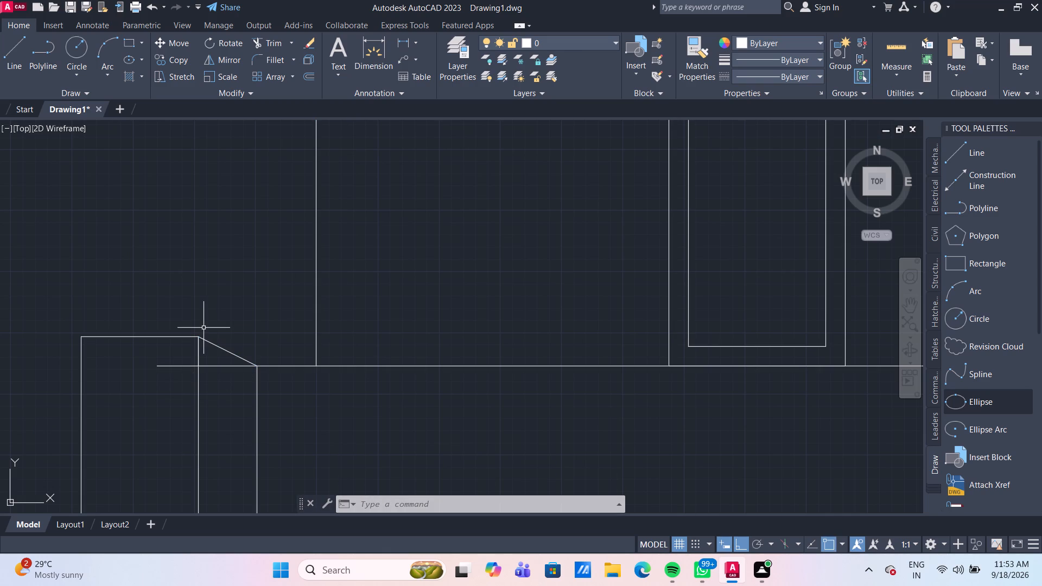
Delete the short 6" vertical line at the sloped line's upper end on the capped side wall.
{"action": "scroll", "coordinate": [268, 337], "scroll_direction": "down", "scroll_amount": 1}
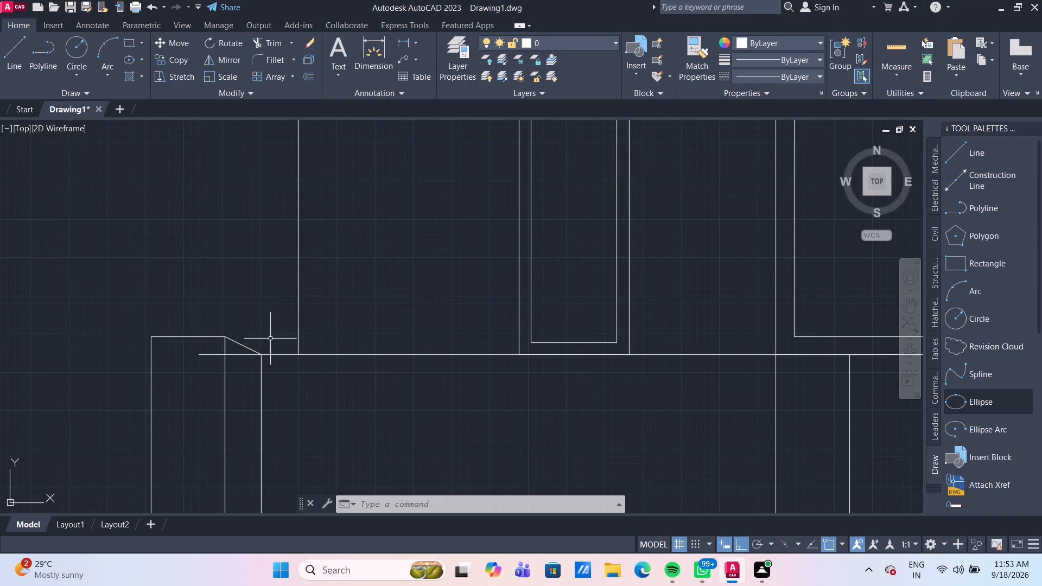
{"action": "middle_click_drag", "start_coordinate": [399, 337], "coordinate": [188, 303]}
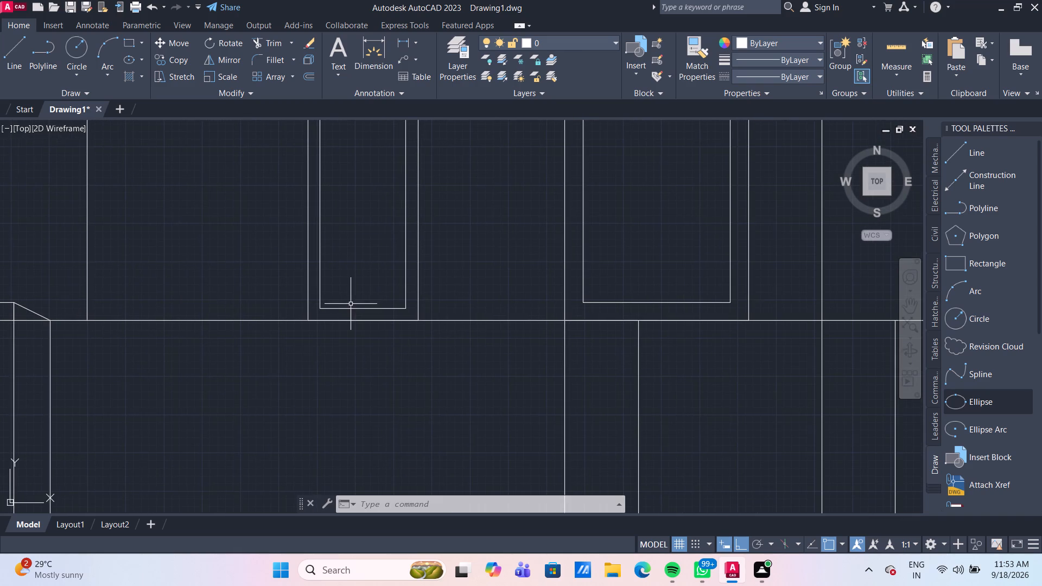
{"action": "middle_click_drag", "start_coordinate": [352, 304], "coordinate": [304, 290]}
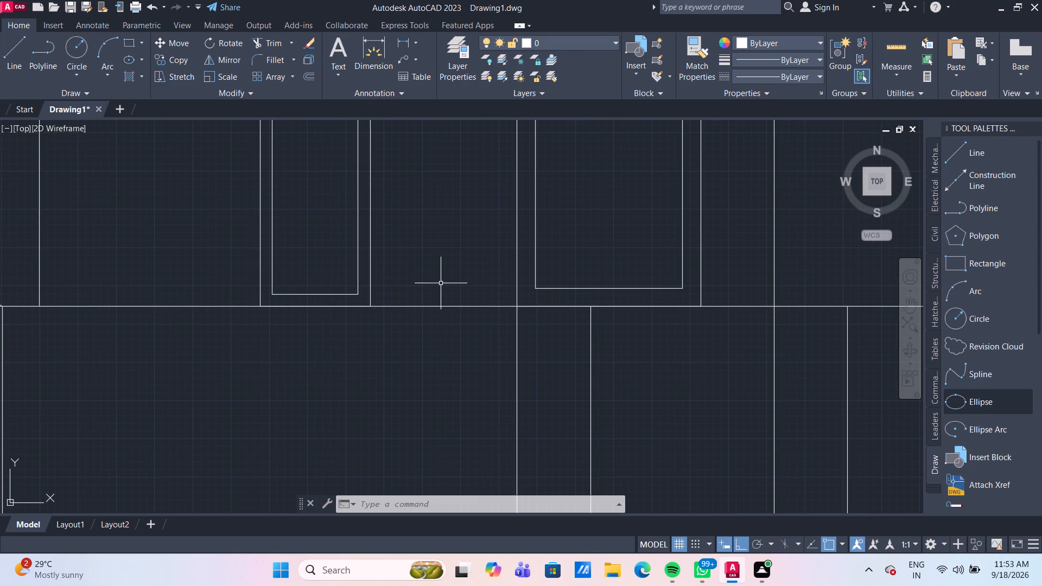
{"action": "scroll", "coordinate": [441, 283], "scroll_direction": "down", "scroll_amount": 2}
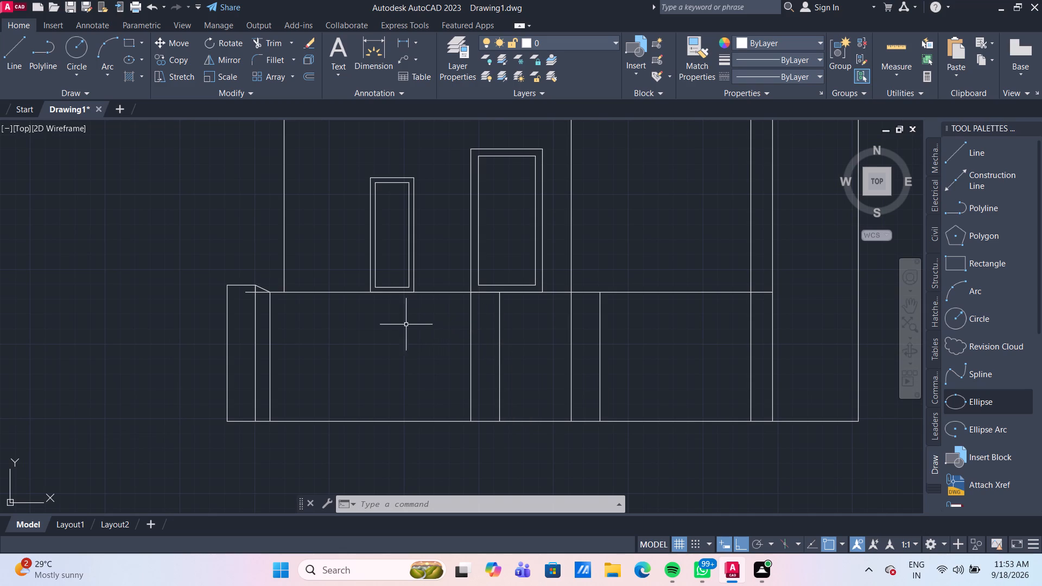
{"action": "scroll", "coordinate": [222, 317], "scroll_direction": "up", "scroll_amount": 1}
{"action": "scroll", "coordinate": [257, 304], "scroll_direction": "down", "scroll_amount": 1}
{"action": "scroll", "coordinate": [259, 303], "scroll_direction": "up", "scroll_amount": 1}
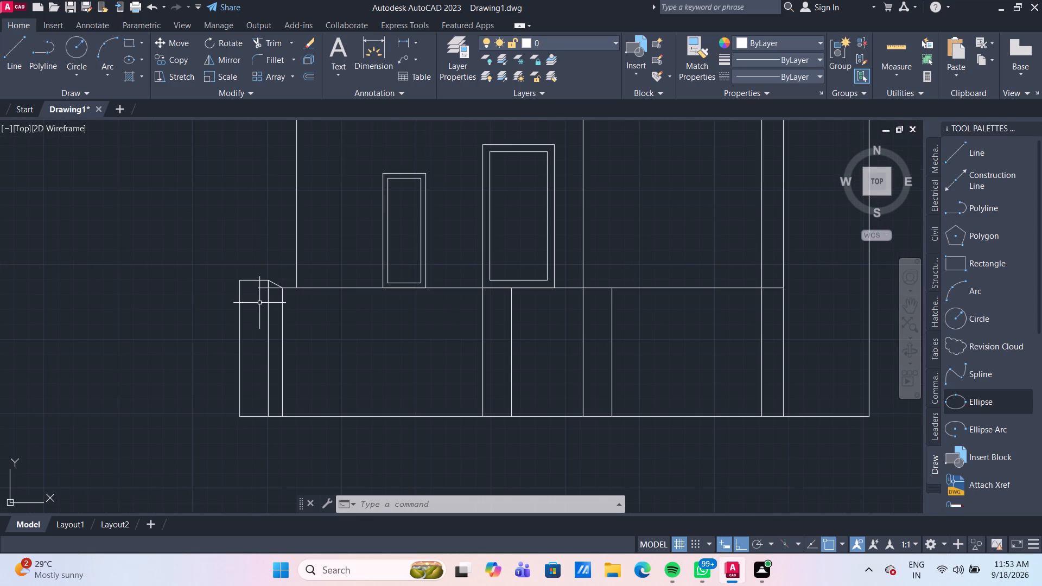
{"action": "middle_click_drag", "start_coordinate": [274, 311], "coordinate": [282, 346]}
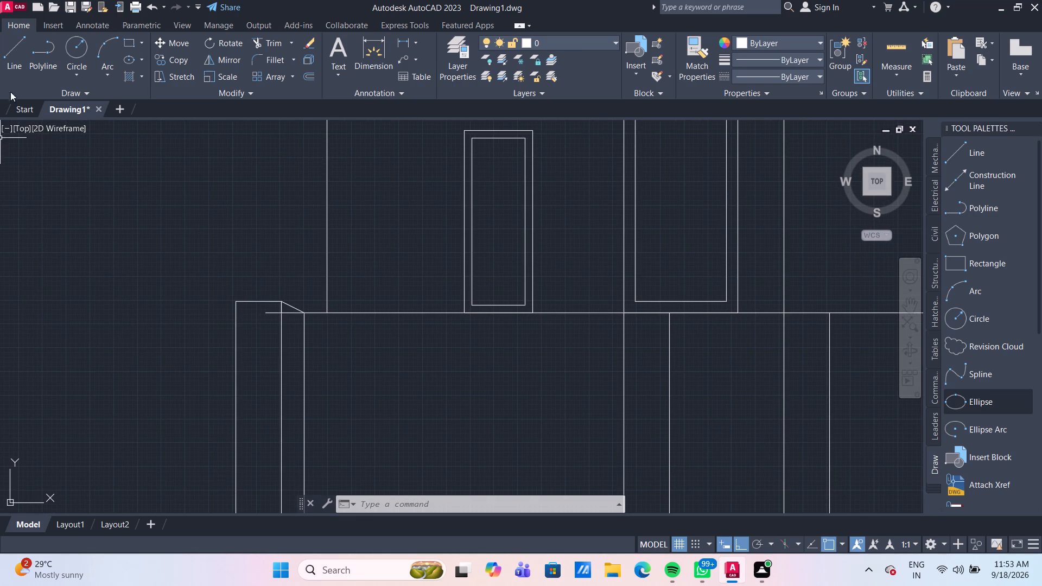
{"action": "left_click", "coordinate": [281, 307]}
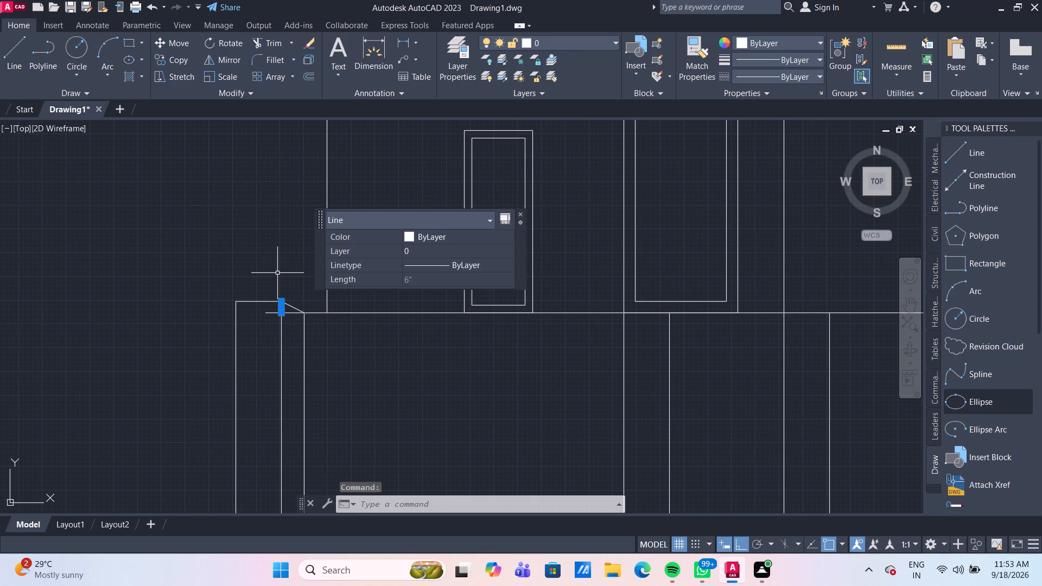
{"action": "key", "text": "Delete"}
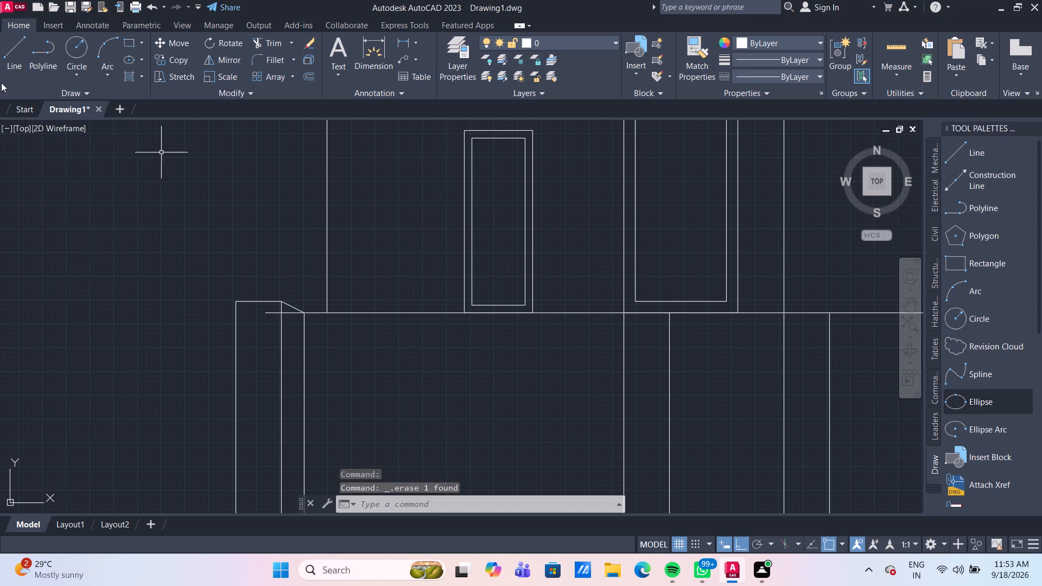
{"action": "left_click", "coordinate": [10, 49]}
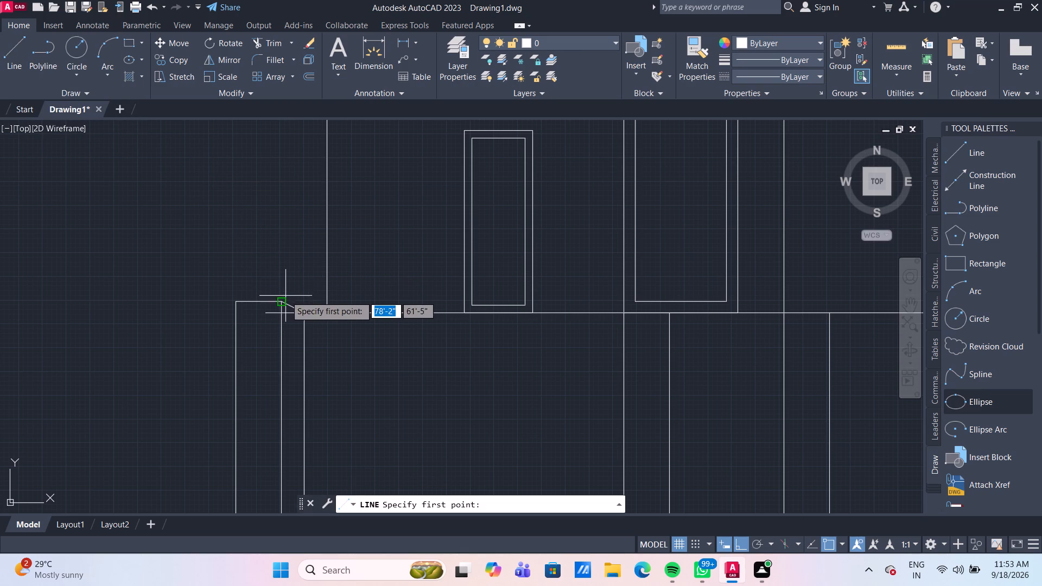
{"action": "key", "text": "Escape"}
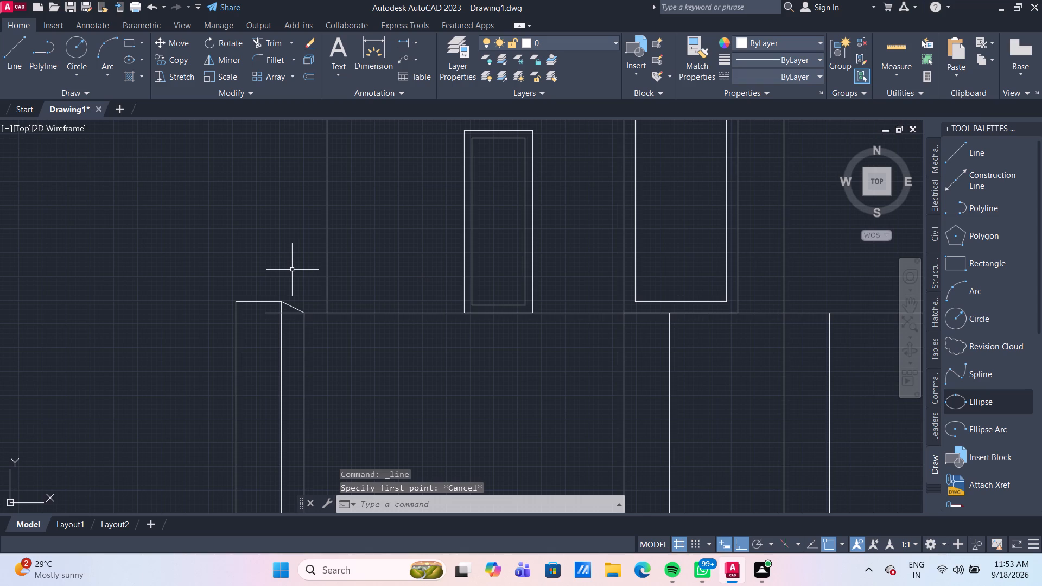
Trim the side wall's inner vertical where it rises above the horizontal line from the slope's lower end.
{"action": "type", "text": "TR"}
{"action": "key", "text": "Return"}
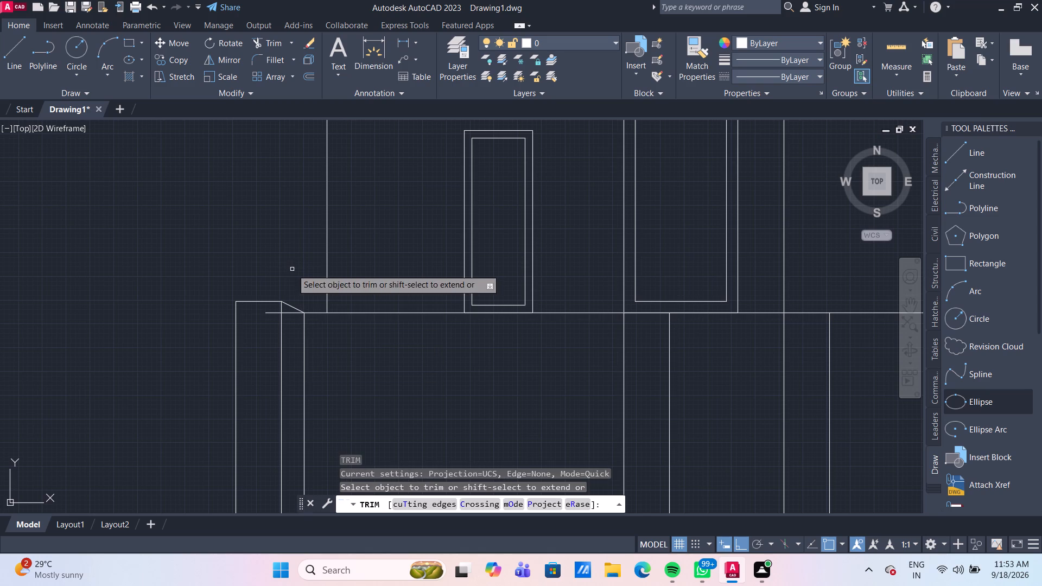
{"action": "left_click", "coordinate": [280, 308]}
{"action": "scroll", "coordinate": [368, 352], "scroll_direction": "down", "scroll_amount": 2}
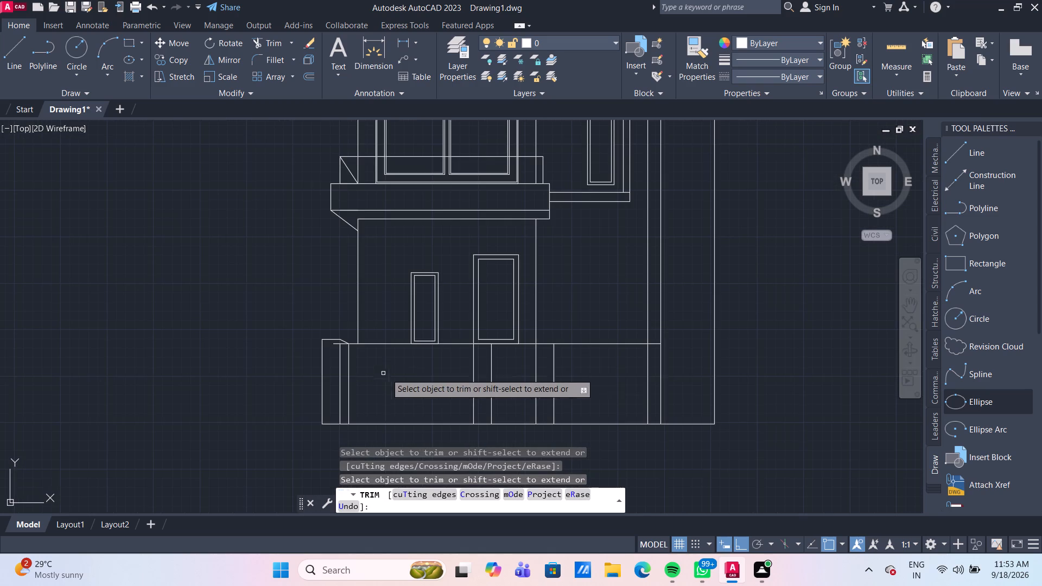
{"action": "scroll", "coordinate": [510, 362], "scroll_direction": "up", "scroll_amount": 1}
{"action": "scroll", "coordinate": [217, 307], "scroll_direction": "up", "scroll_amount": 2}
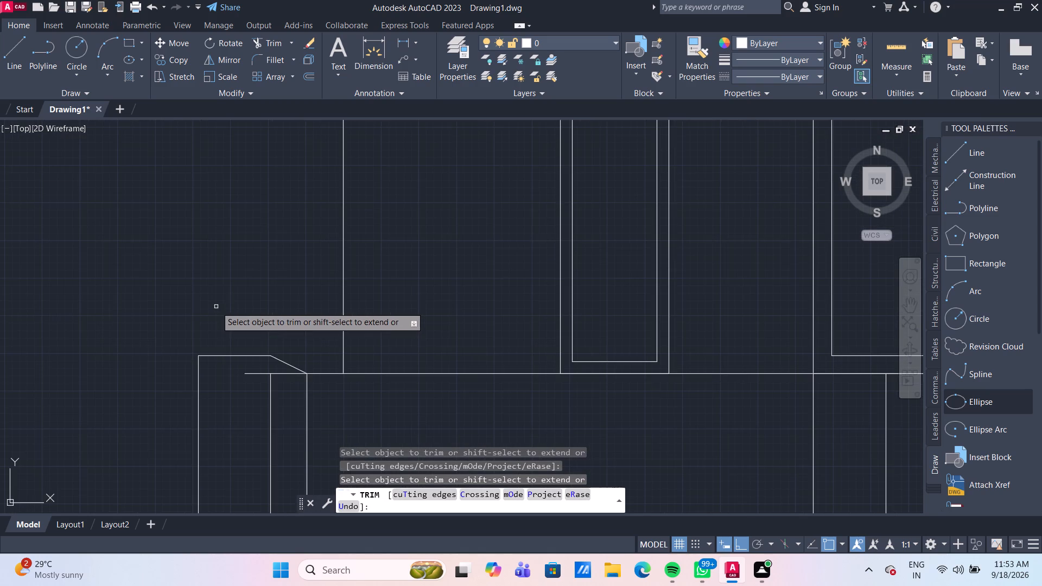
{"action": "middle_click_drag", "start_coordinate": [222, 304], "coordinate": [227, 272]}
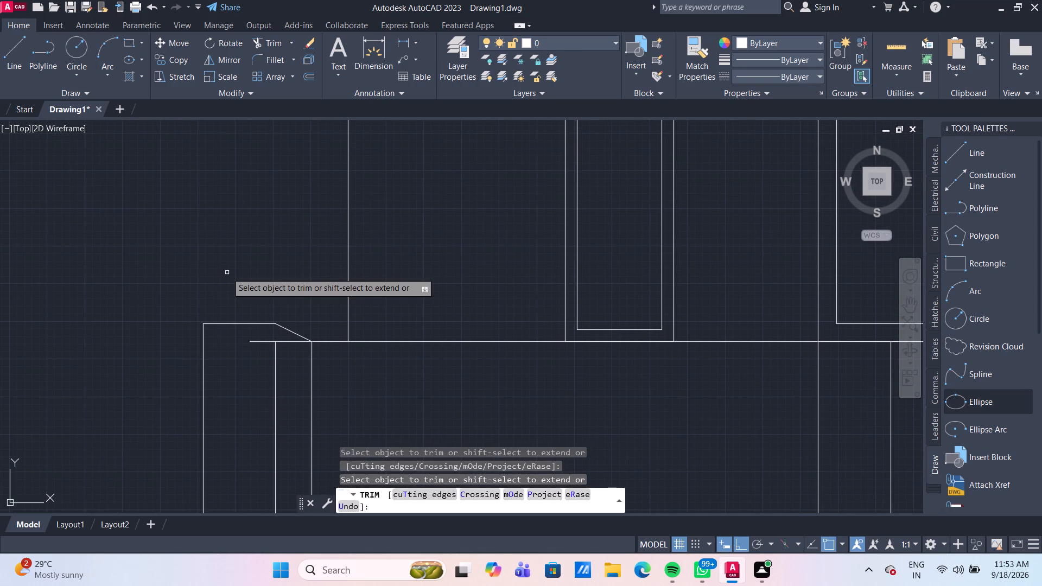
{"action": "scroll", "coordinate": [227, 272], "scroll_direction": "down", "scroll_amount": 1}
{"action": "key", "text": "Escape"}
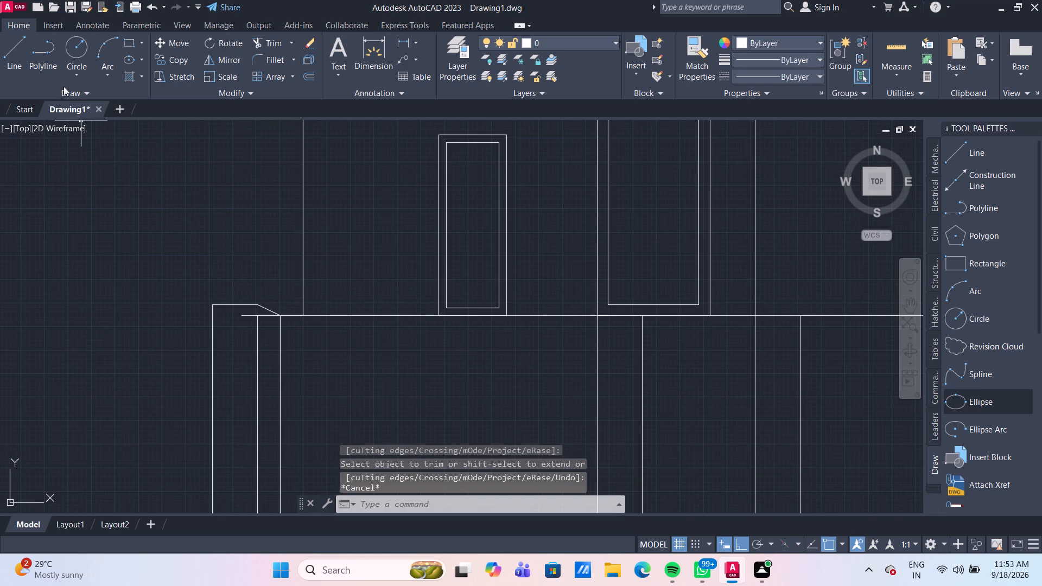
Draw a raised cap from the inner vertical's top end: 1' up, 2' left, and down to the old cap's outer corner.
{"action": "left_click", "coordinate": [19, 55]}
{"action": "left_click", "coordinate": [256, 316]}
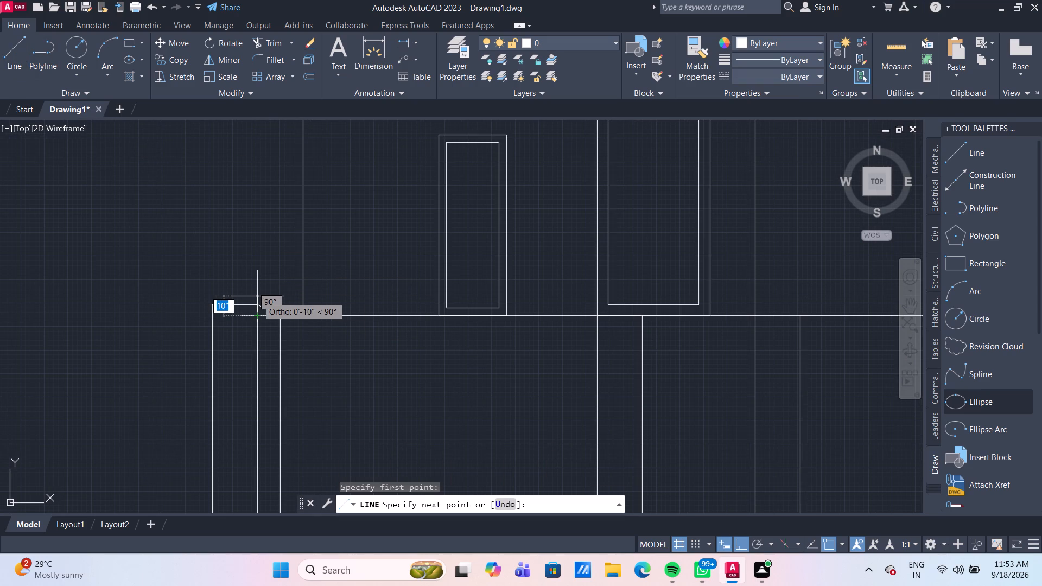
{"action": "type", "text": "1'"}
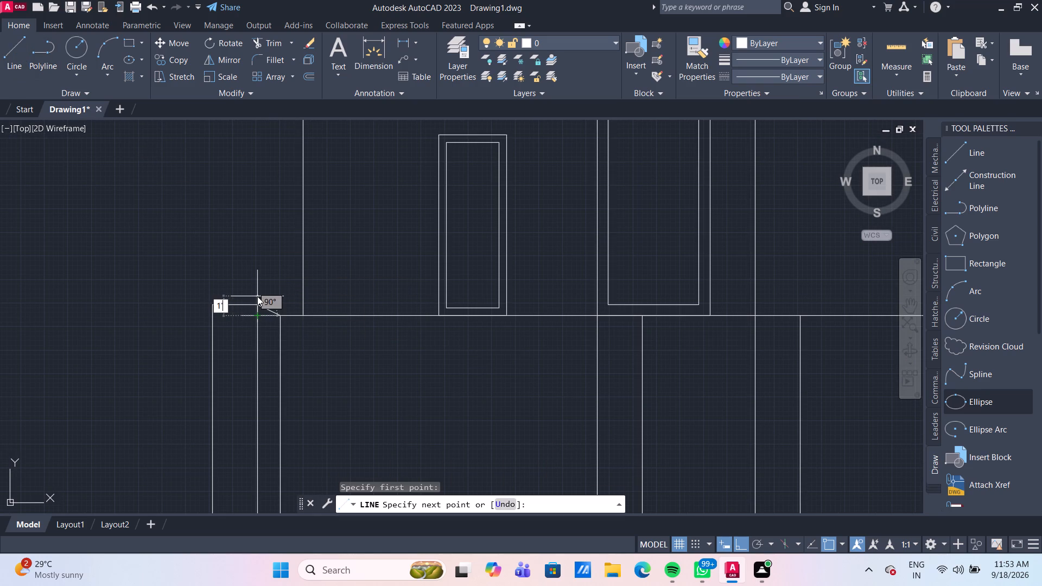
{"action": "key", "text": "Return"}
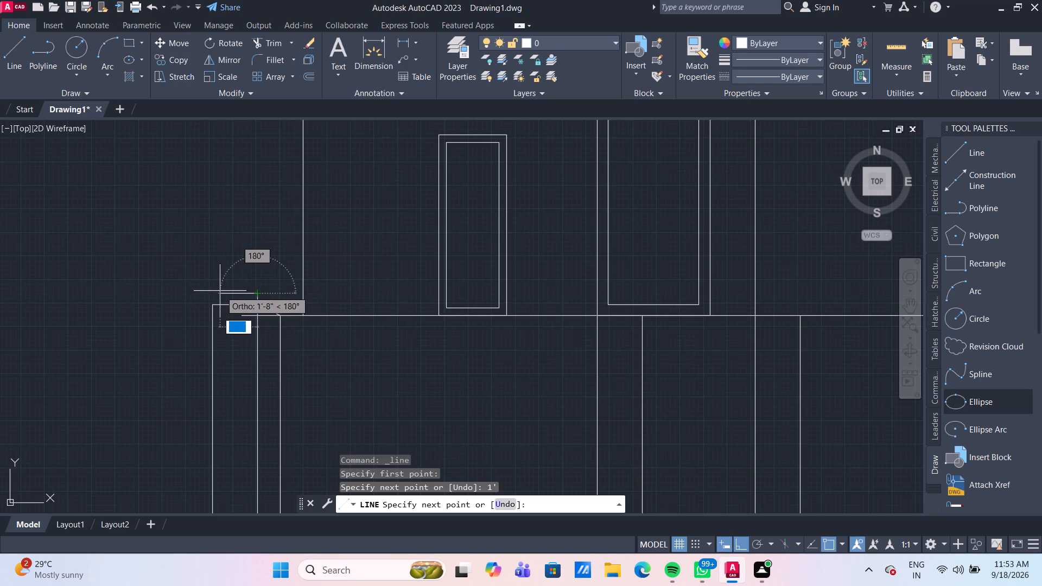
{"action": "key", "text": "2"}
{"action": "key", "text": "apostrophe"}
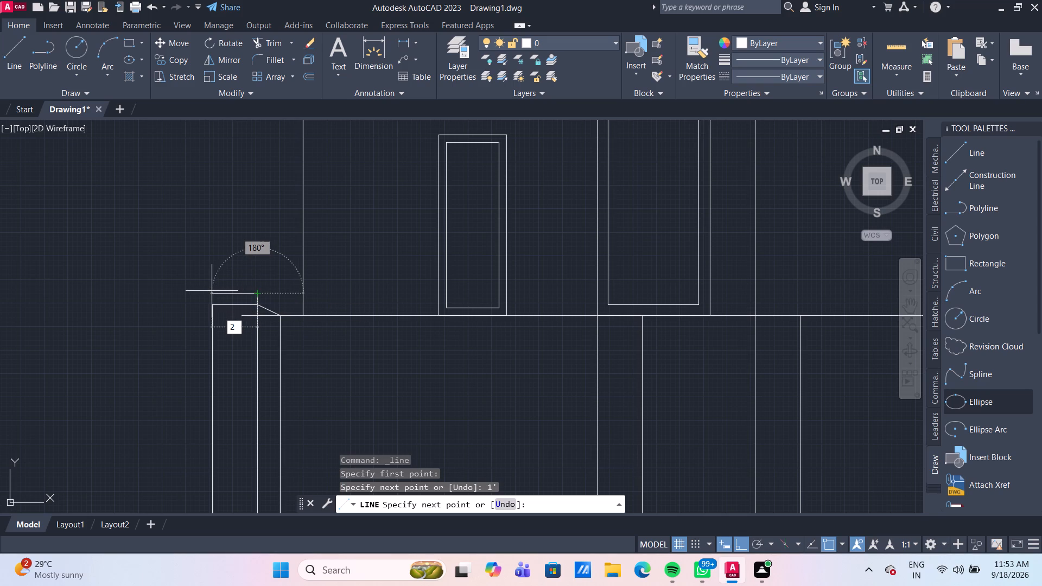
{"action": "key", "text": "Return"}
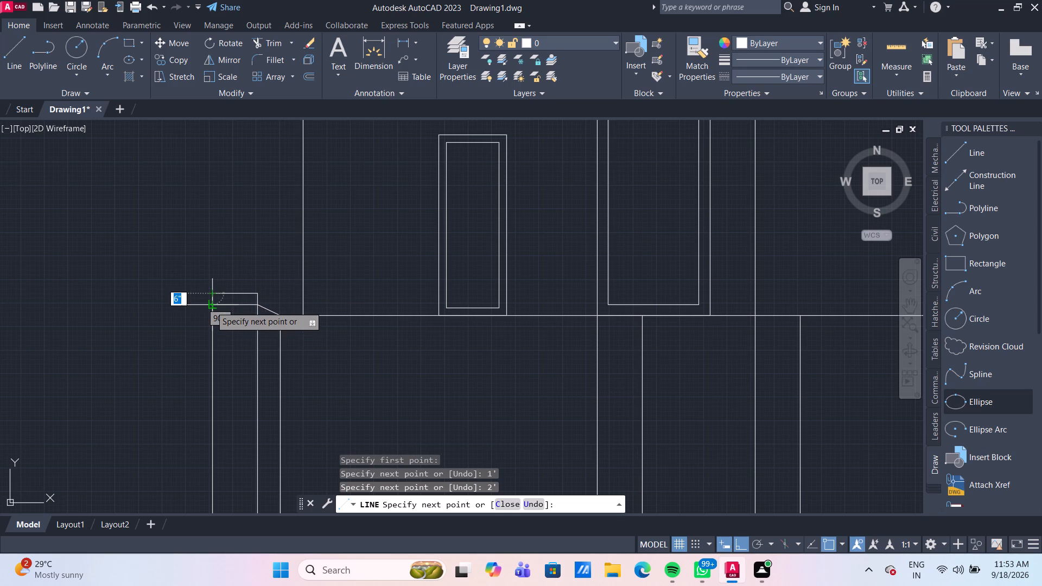
{"action": "left_click", "coordinate": [211, 306]}
{"action": "key", "text": "Escape"}
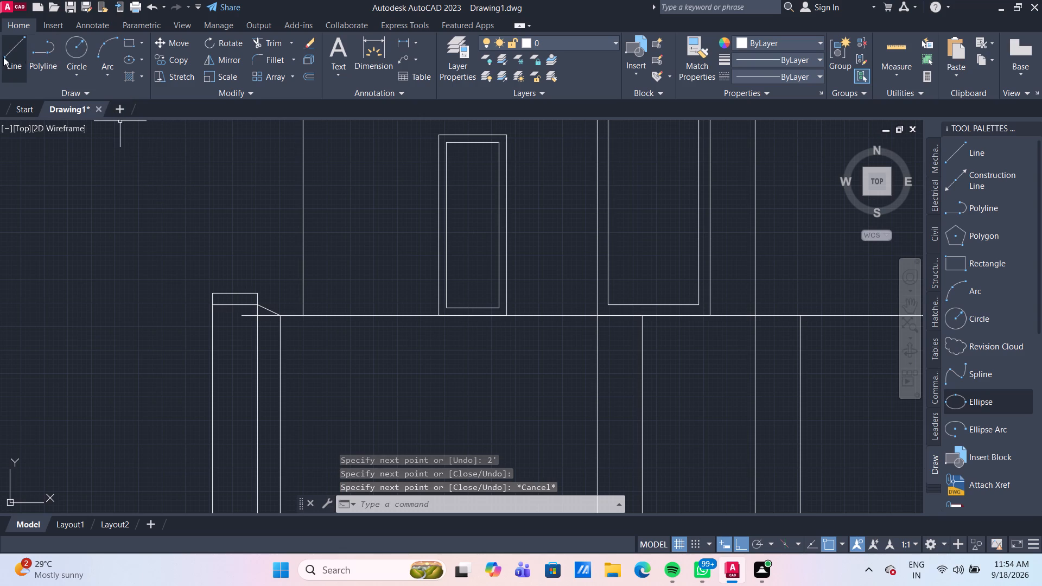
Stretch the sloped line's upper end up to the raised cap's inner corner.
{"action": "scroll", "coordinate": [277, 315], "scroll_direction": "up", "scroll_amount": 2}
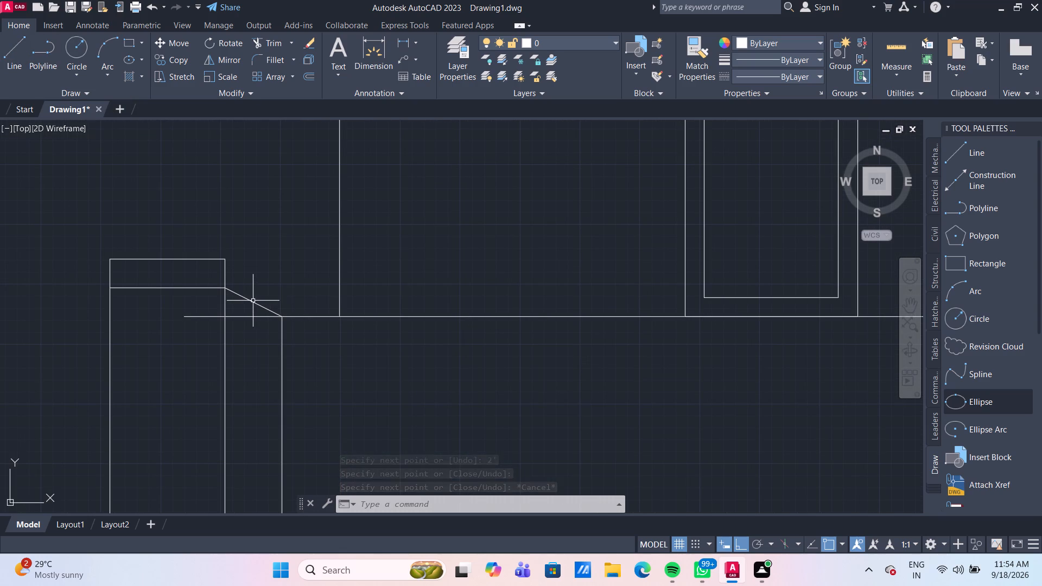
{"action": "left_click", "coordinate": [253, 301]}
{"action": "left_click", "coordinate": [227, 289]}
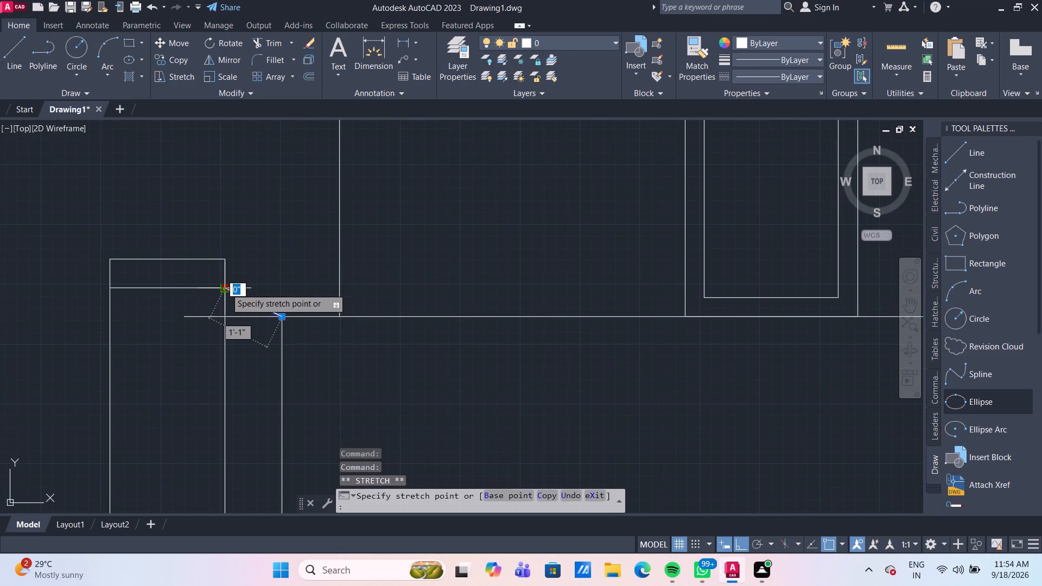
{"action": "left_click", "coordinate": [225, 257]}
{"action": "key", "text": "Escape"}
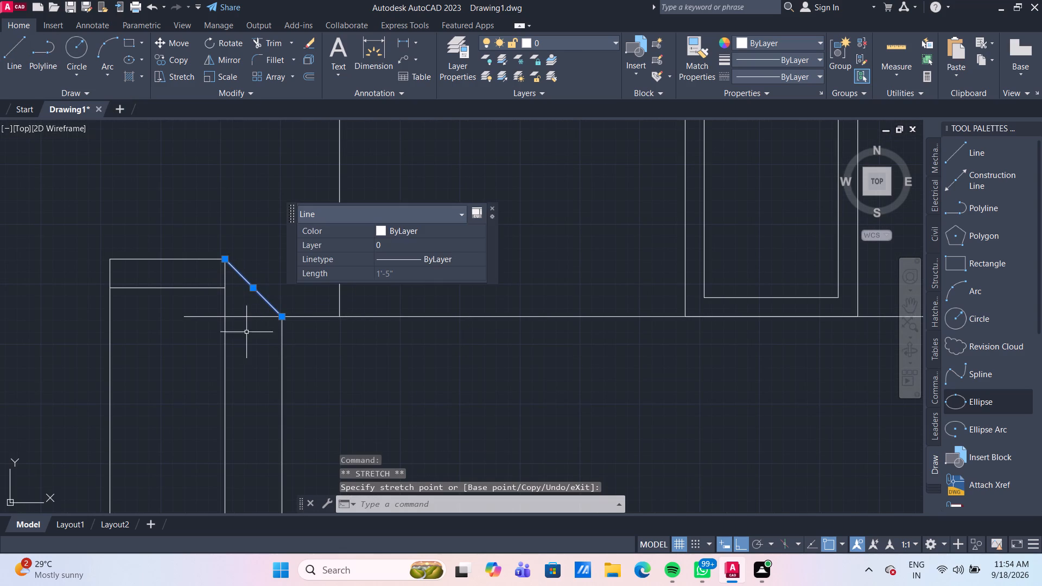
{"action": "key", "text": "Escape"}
Trim the horizontal line's overhang across the side wall and the old cap line beneath the raised cap.
{"action": "type", "text": "TR"}
{"action": "key", "text": "Return"}
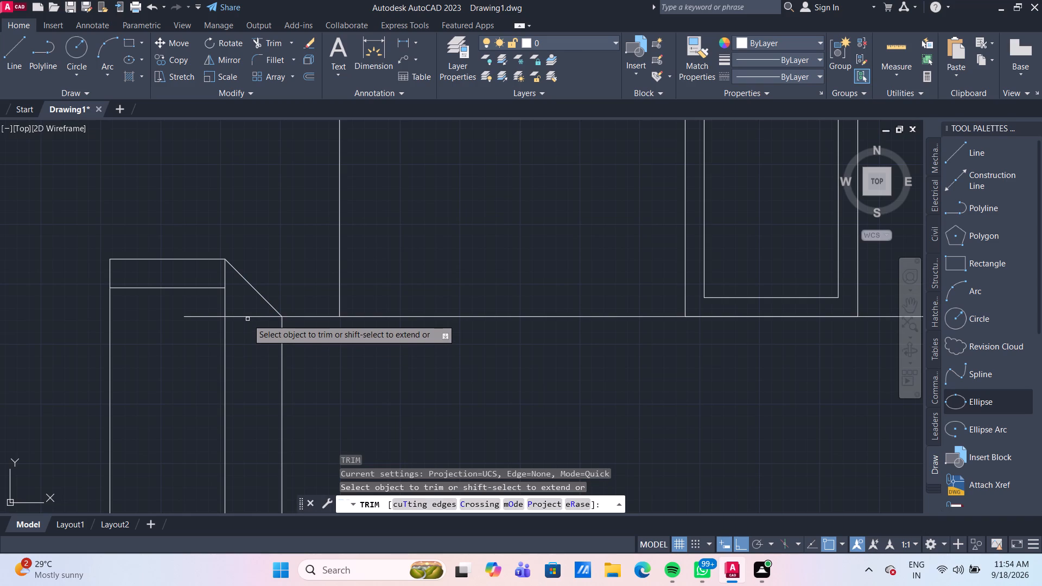
{"action": "left_click", "coordinate": [245, 317]}
{"action": "left_click", "coordinate": [216, 316]}
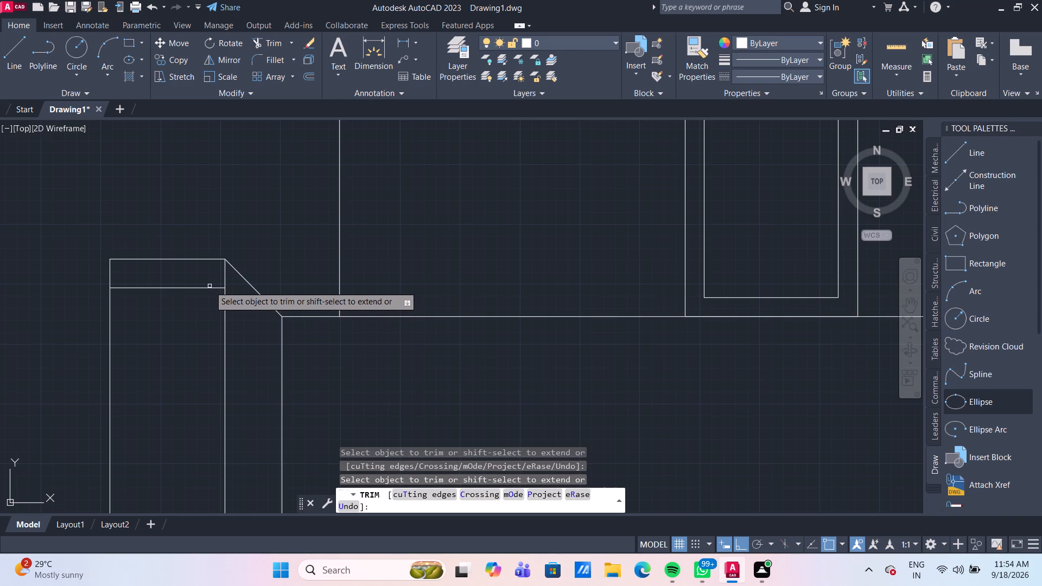
{"action": "left_click", "coordinate": [209, 288]}
{"action": "scroll", "coordinate": [205, 309], "scroll_direction": "down", "scroll_amount": 3}
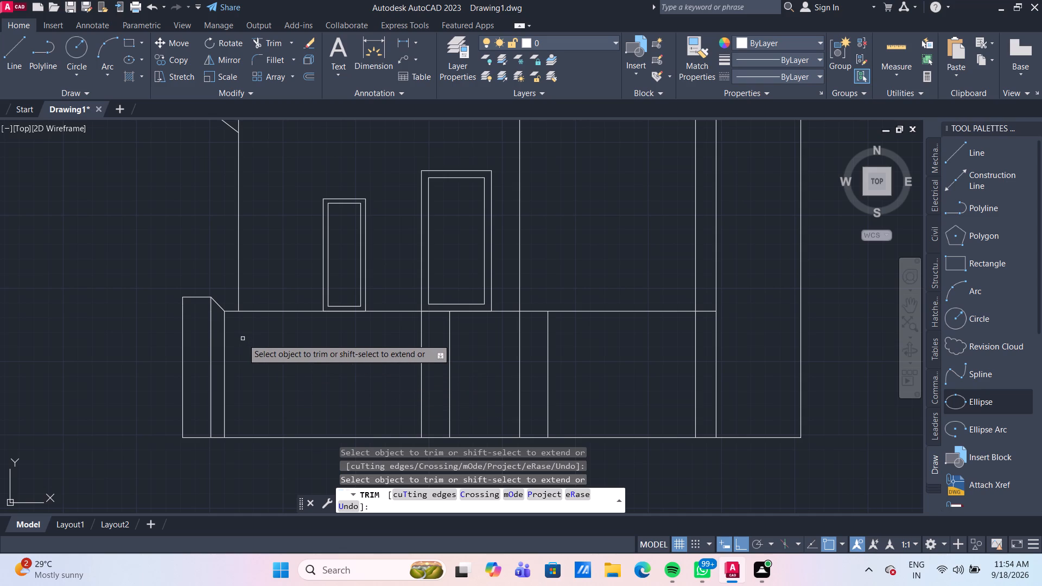
{"action": "scroll", "coordinate": [243, 338], "scroll_direction": "up", "scroll_amount": 2}
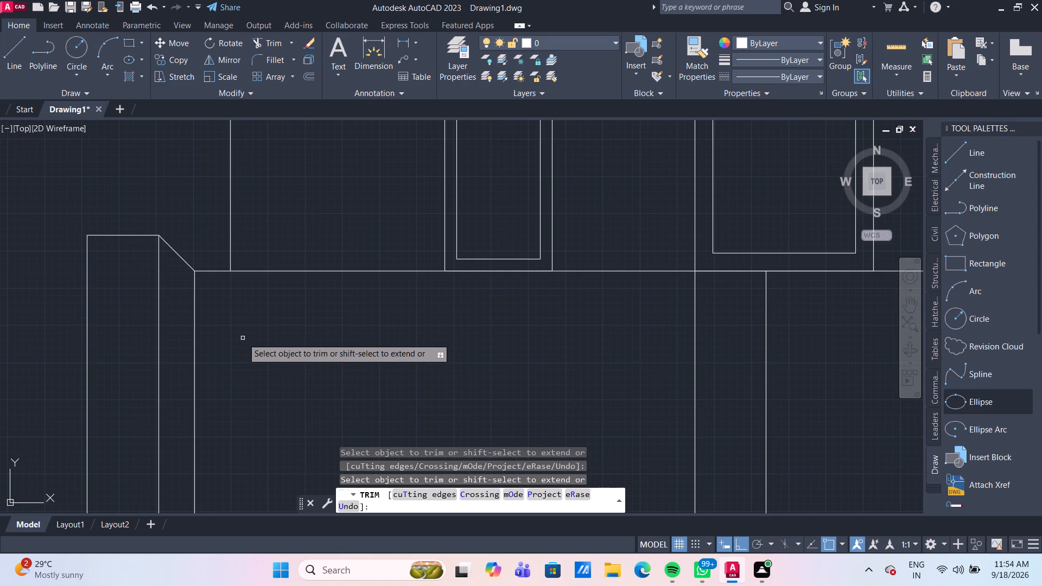
{"action": "scroll", "coordinate": [228, 310], "scroll_direction": "up", "scroll_amount": 1}
{"action": "middle_click_drag", "start_coordinate": [225, 310], "coordinate": [232, 354]}
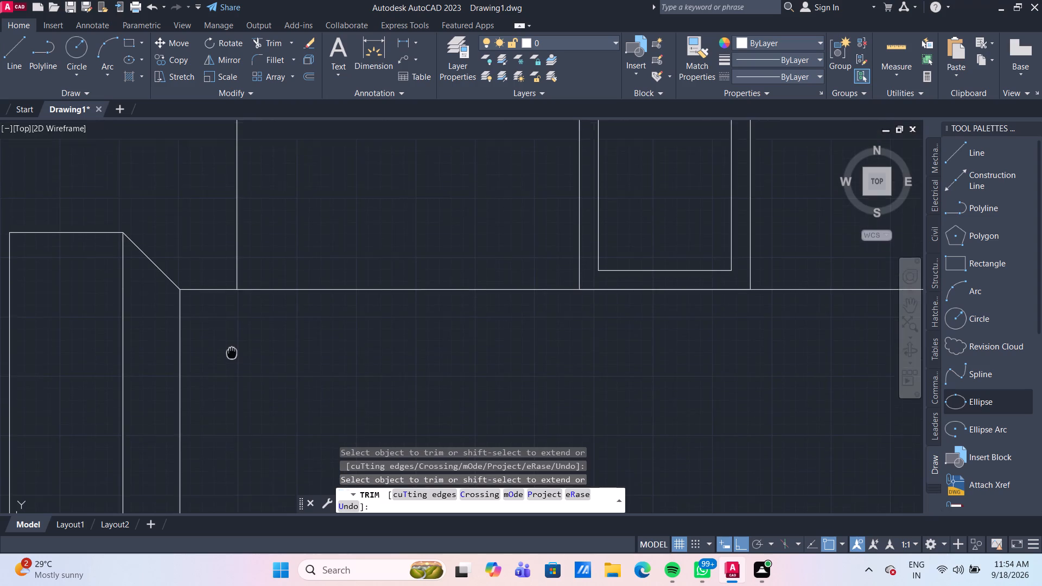
{"action": "middle_click_drag", "start_coordinate": [232, 354], "coordinate": [249, 396]}
{"action": "key", "text": "Escape"}
Draw a 4" vertical up from the sloped line's lower end, continuing with a sloped line to the raised cap's inner corner.
{"action": "left_click", "coordinate": [15, 59]}
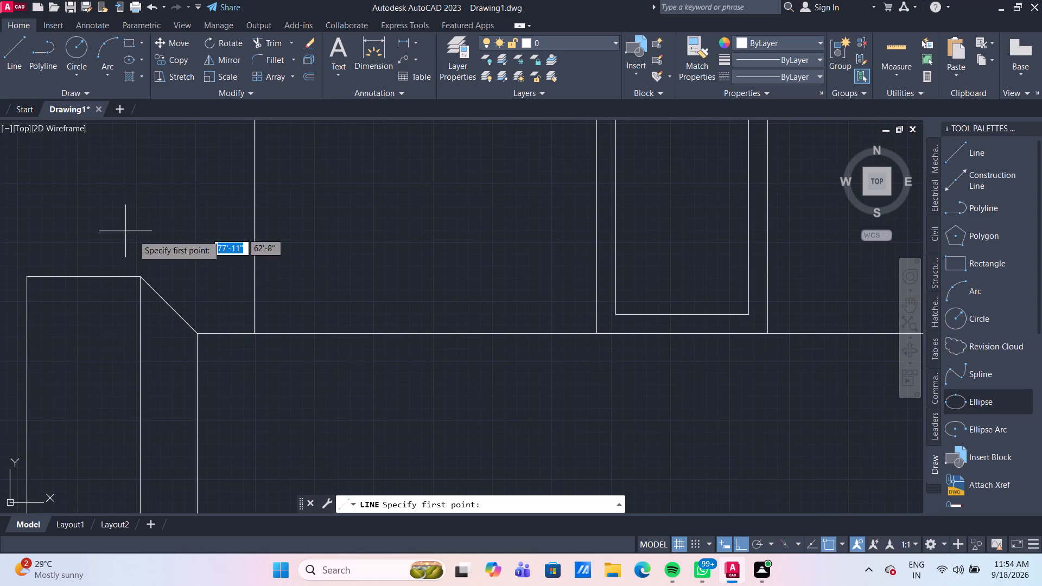
{"action": "scroll", "coordinate": [198, 330], "scroll_direction": "up", "scroll_amount": 2}
{"action": "left_click", "coordinate": [196, 343]}
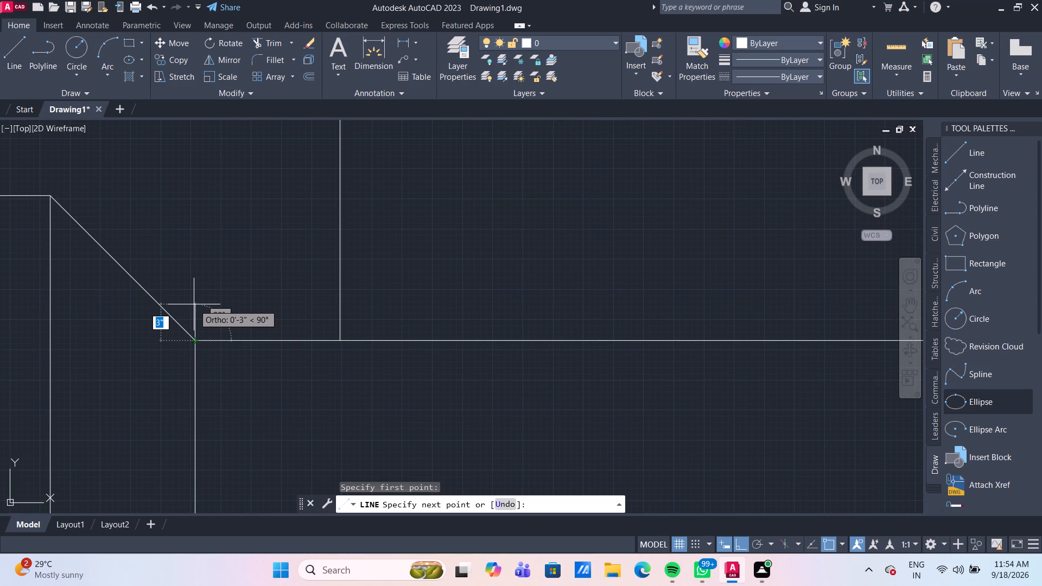
{"action": "type", "text": "4\""}
{"action": "key", "text": "Return"}
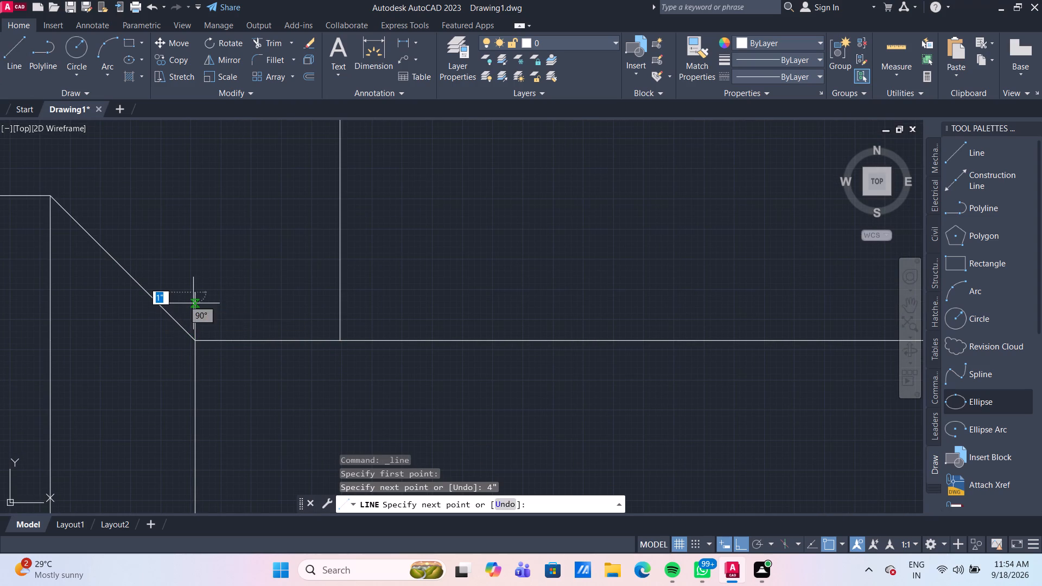
{"action": "left_click", "coordinate": [49, 192]}
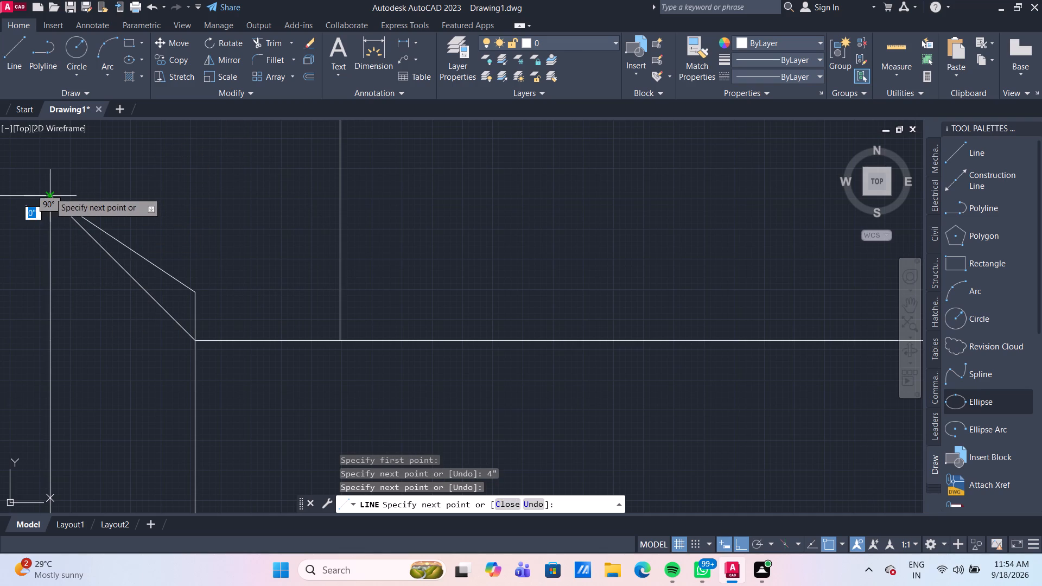
{"action": "key", "text": "Escape"}
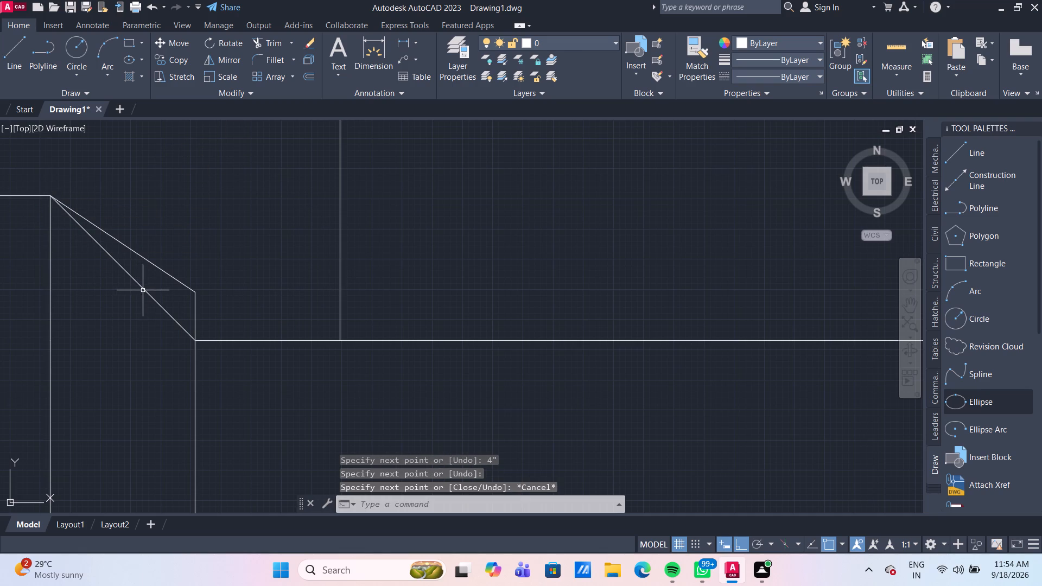
Delete the old, steeper sloped line beneath the new one.
{"action": "left_click", "coordinate": [143, 290]}
{"action": "key", "text": "Delete"}
{"action": "scroll", "coordinate": [142, 296], "scroll_direction": "down", "scroll_amount": 2}
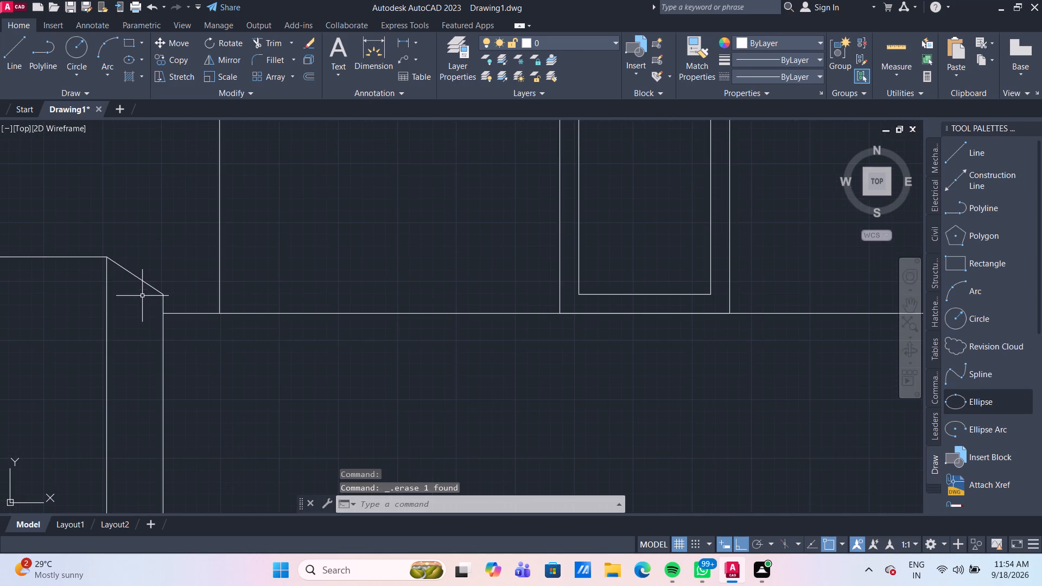
Trim the lower part of the tall wall's inner vertical line, between the lowest level's horizontal top line and the base line.
{"action": "scroll", "coordinate": [195, 353], "scroll_direction": "down", "scroll_amount": 4}
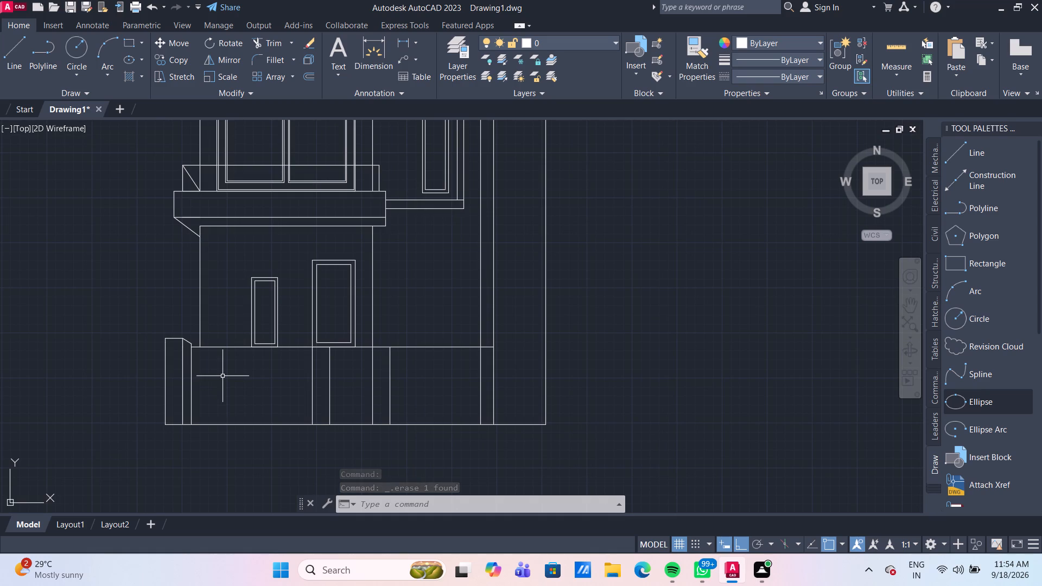
{"action": "scroll", "coordinate": [223, 376], "scroll_direction": "up", "scroll_amount": 1}
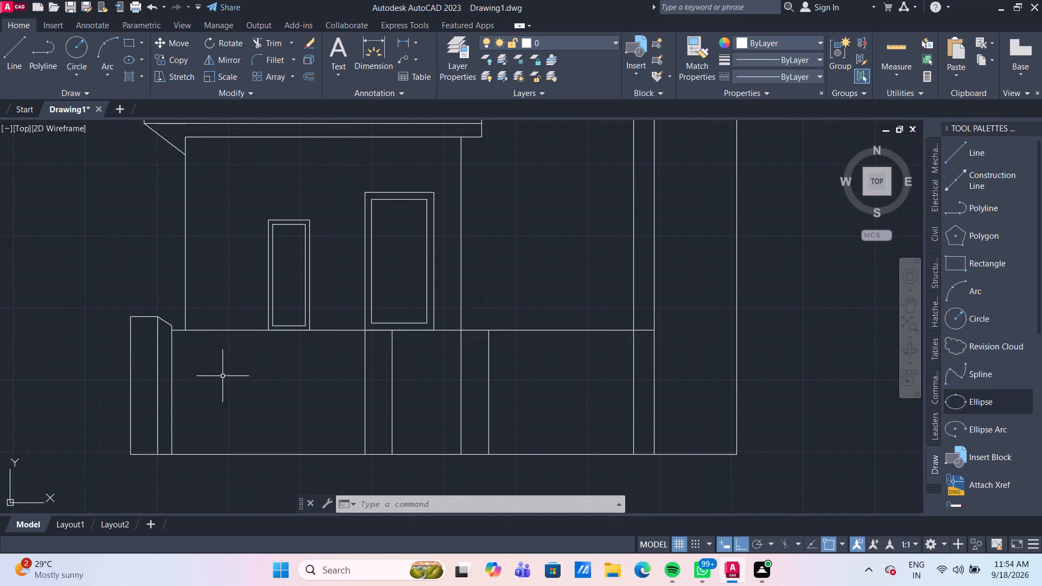
{"action": "scroll", "coordinate": [223, 376], "scroll_direction": "down", "scroll_amount": 1}
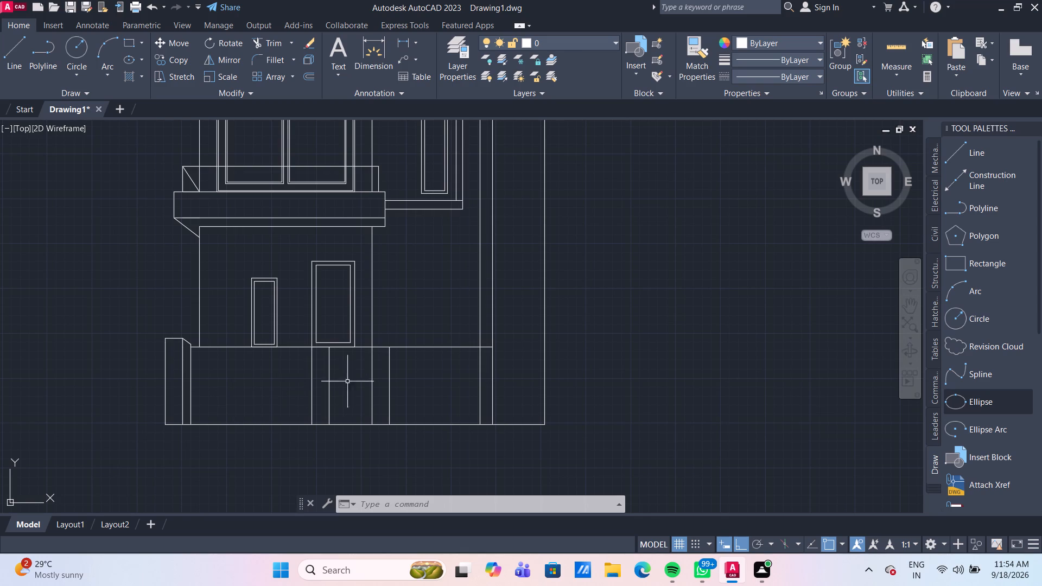
{"action": "scroll", "coordinate": [370, 376], "scroll_direction": "up", "scroll_amount": 2}
{"action": "scroll", "coordinate": [347, 351], "scroll_direction": "down", "scroll_amount": 1}
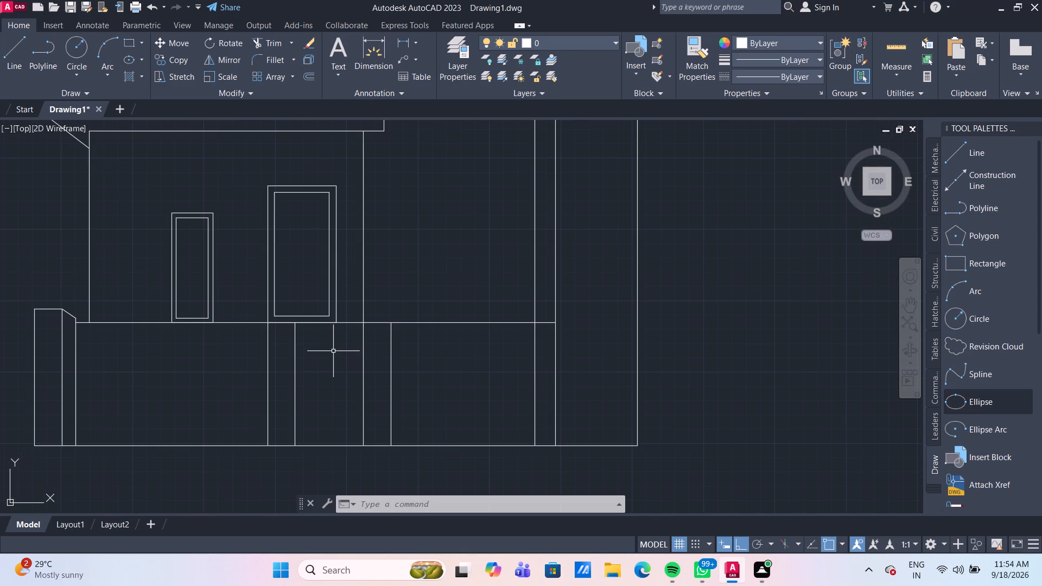
{"action": "scroll", "coordinate": [332, 352], "scroll_direction": "down", "scroll_amount": 1}
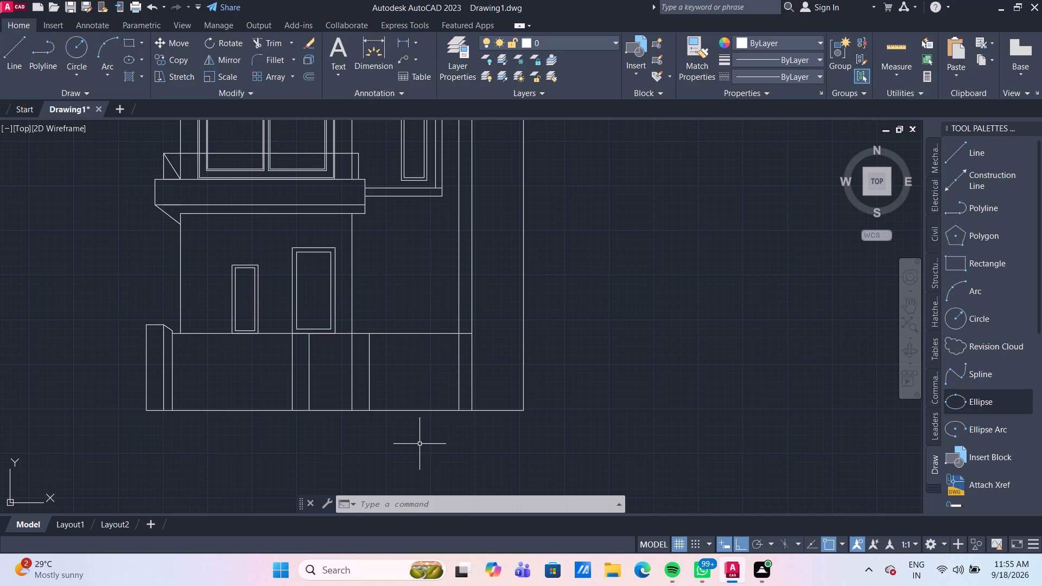
{"action": "type", "text": "TR"}
{"action": "key", "text": "Return"}
{"action": "left_click", "coordinate": [458, 370]}
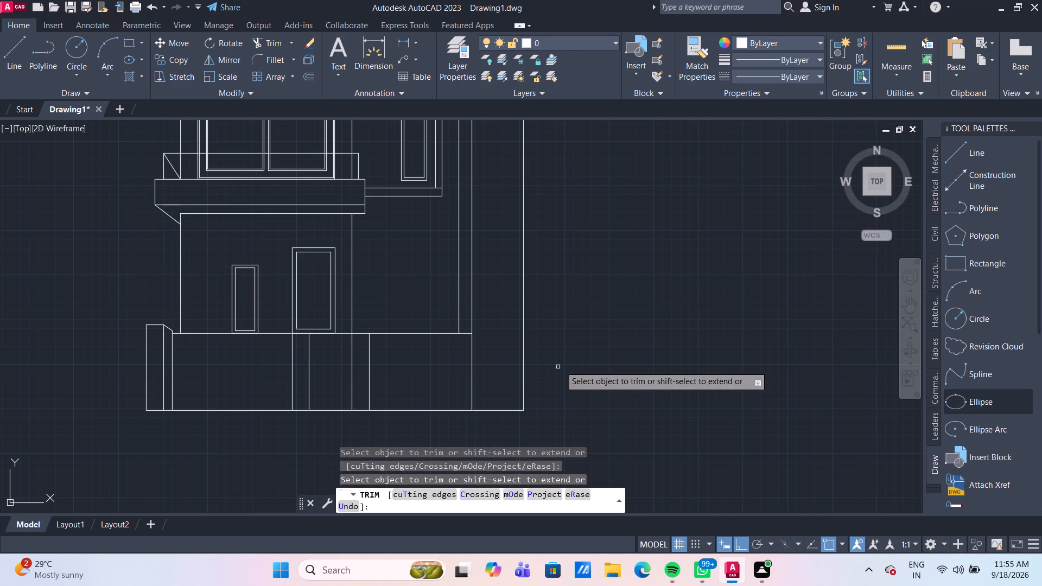
{"action": "key", "text": "Escape"}
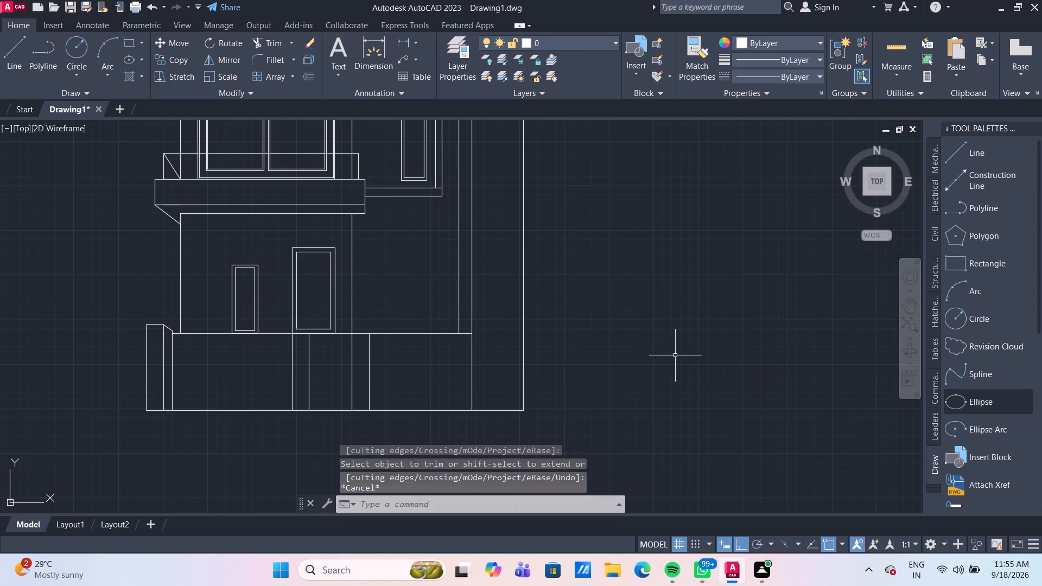
Move the right-hand vertical line of each of the two 2' divisions in the lowest level 6" to the right.
{"action": "scroll", "coordinate": [673, 359], "scroll_direction": "down", "scroll_amount": 1}
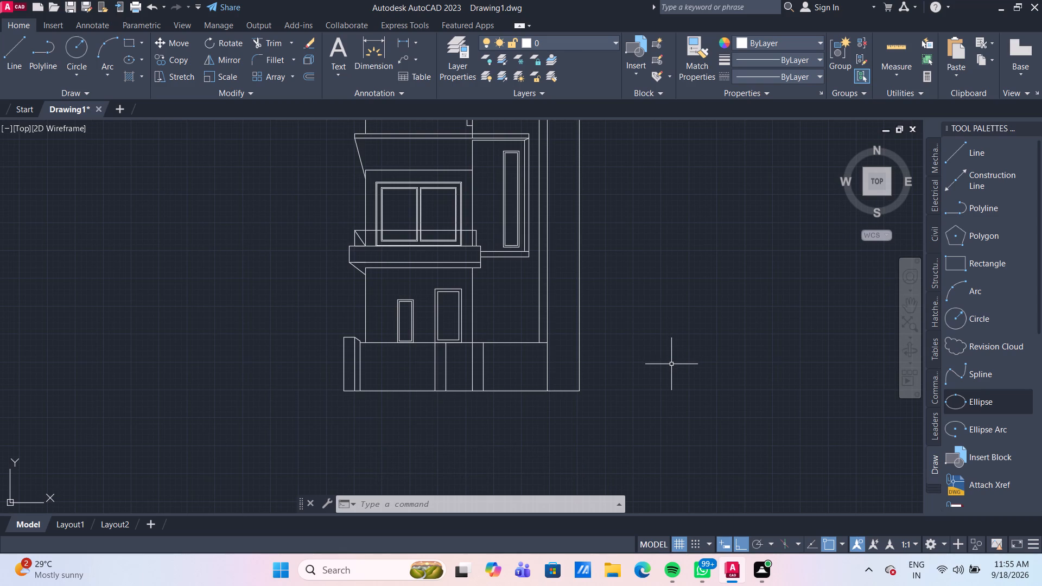
{"action": "scroll", "coordinate": [516, 373], "scroll_direction": "up", "scroll_amount": 1}
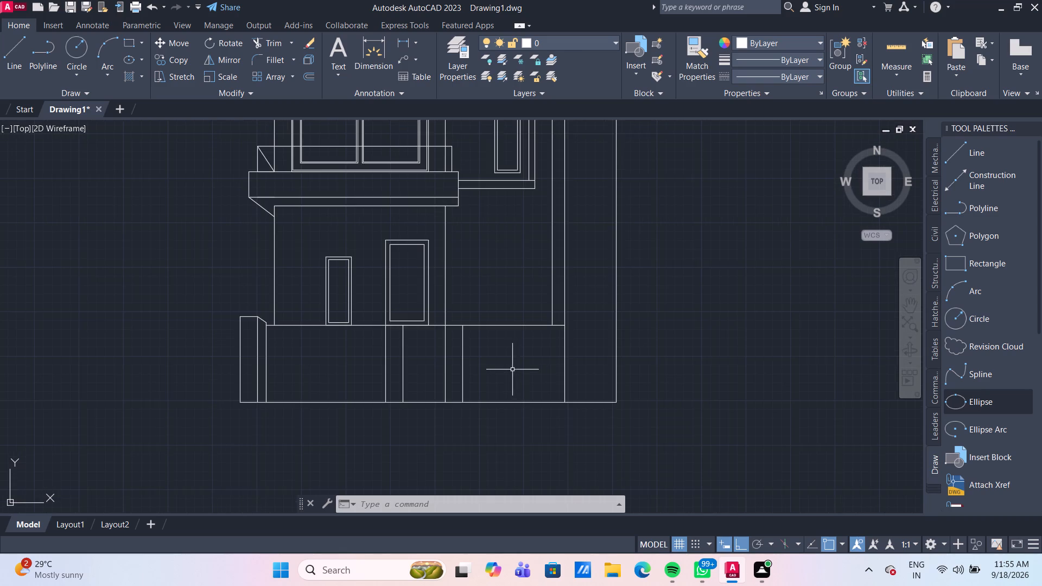
{"action": "middle_click_drag", "start_coordinate": [530, 364], "coordinate": [606, 336]}
{"action": "scroll", "coordinate": [532, 364], "scroll_direction": "up", "scroll_amount": 1}
{"action": "scroll", "coordinate": [587, 342], "scroll_direction": "down", "scroll_amount": 1}
{"action": "middle_click_drag", "start_coordinate": [583, 343], "coordinate": [583, 343]}
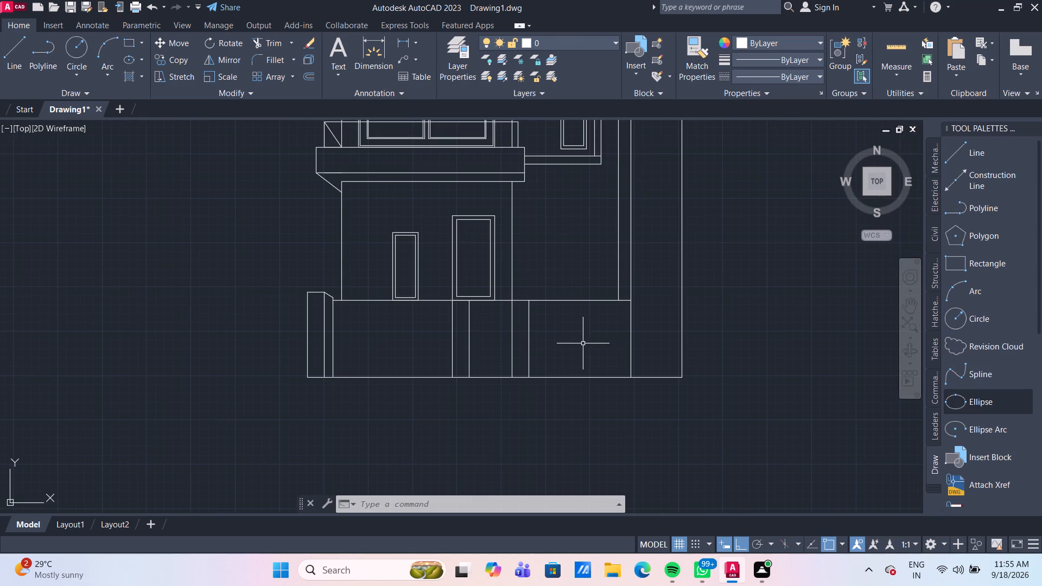
{"action": "middle_click_drag", "start_coordinate": [583, 343], "coordinate": [615, 339]}
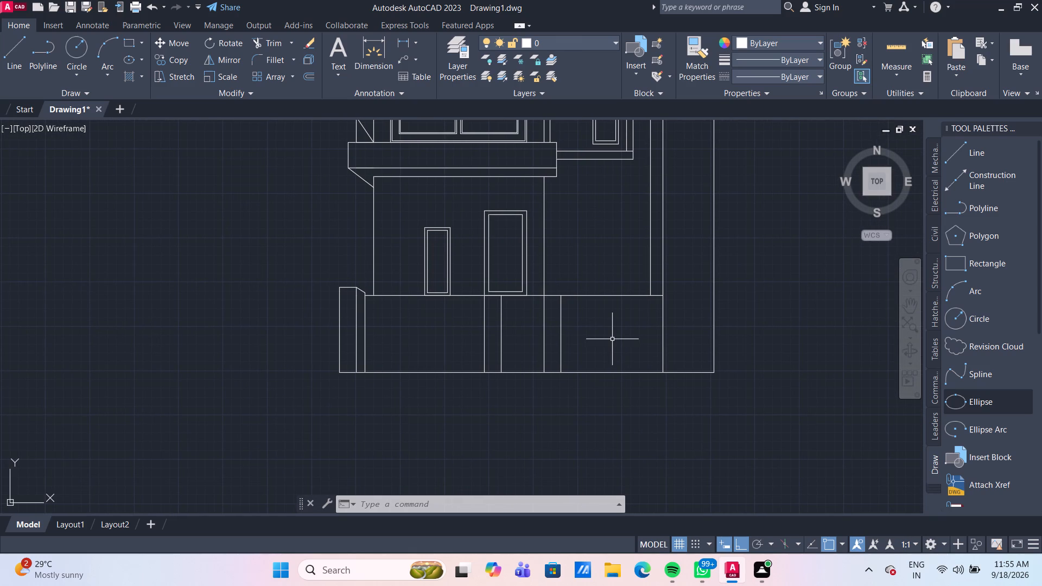
{"action": "scroll", "coordinate": [593, 332], "scroll_direction": "up", "scroll_amount": 1}
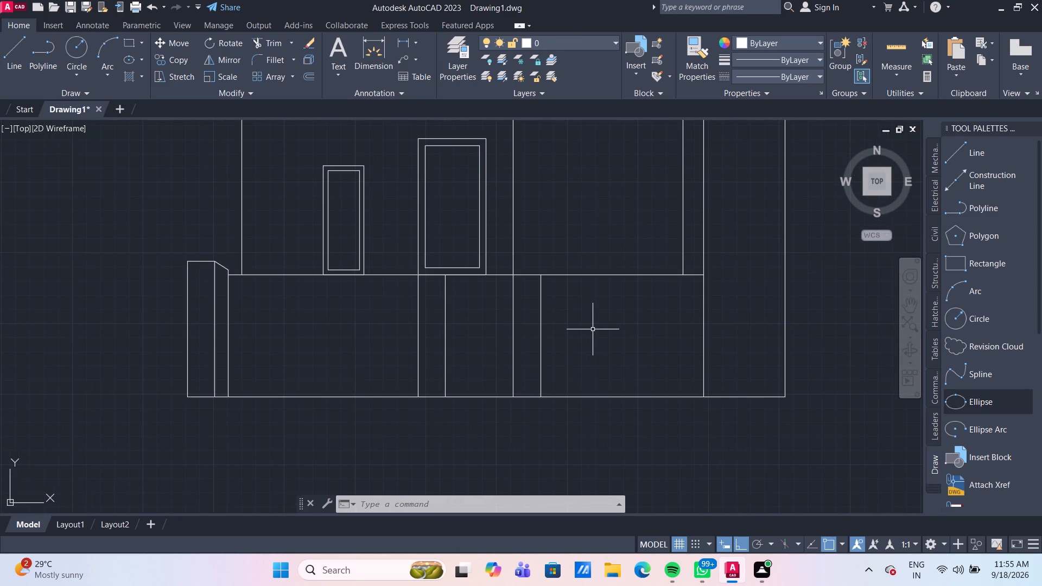
{"action": "left_click", "coordinate": [541, 345]}
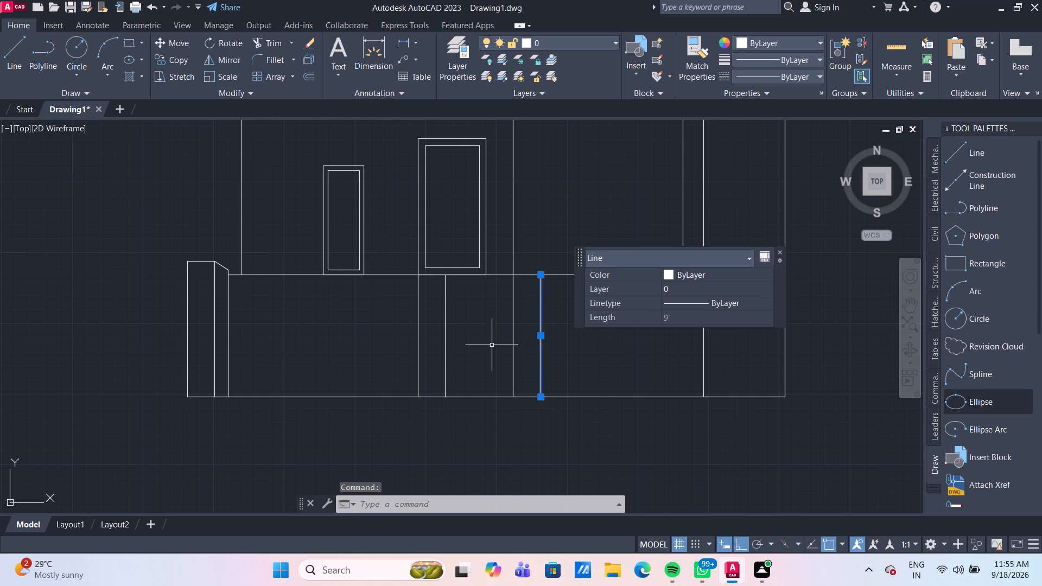
{"action": "left_click", "coordinate": [446, 346]}
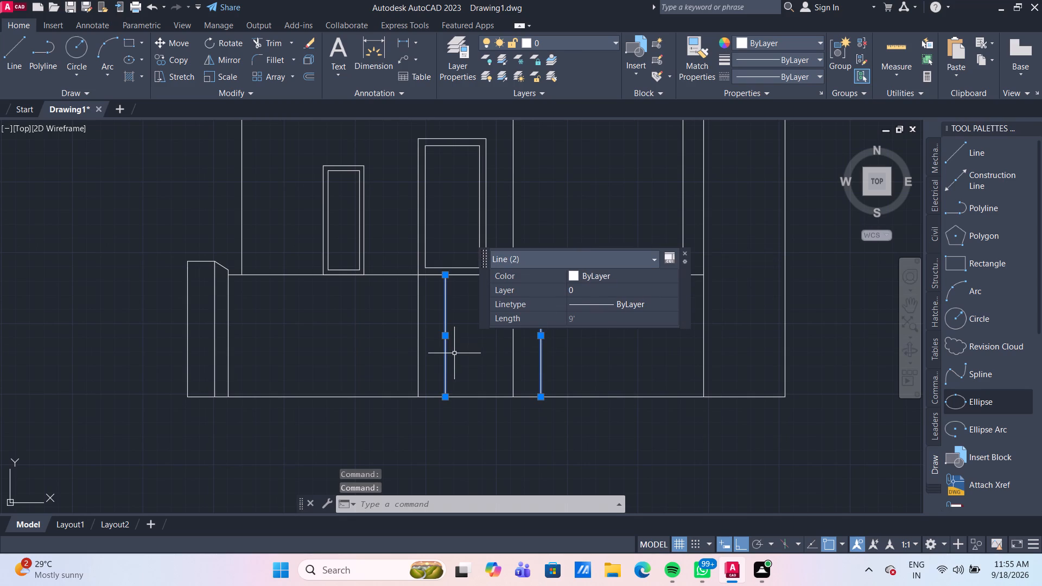
{"action": "key", "text": "m"}
{"action": "key", "text": "Return"}
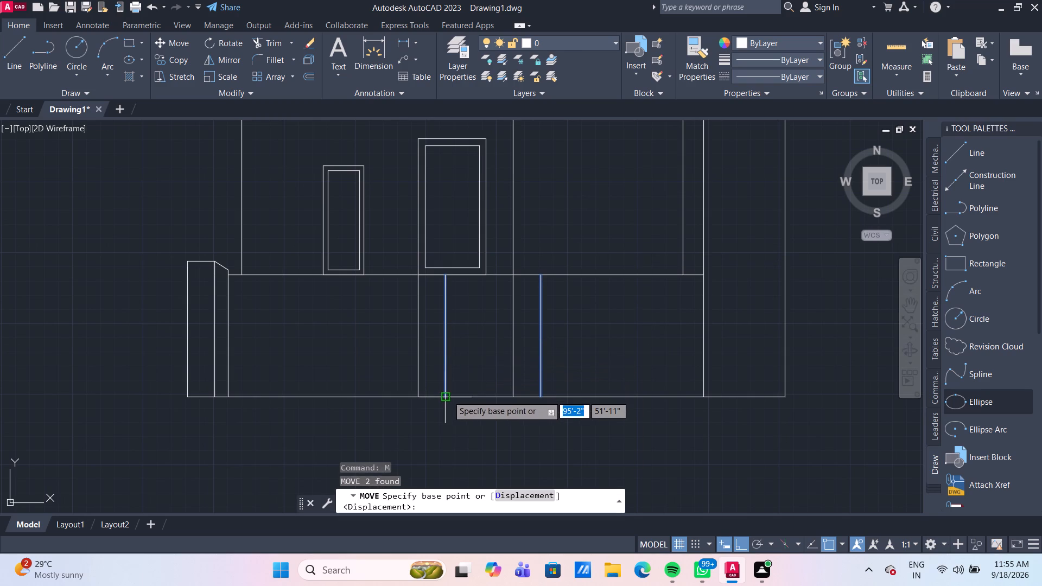
{"action": "left_click", "coordinate": [447, 397]}
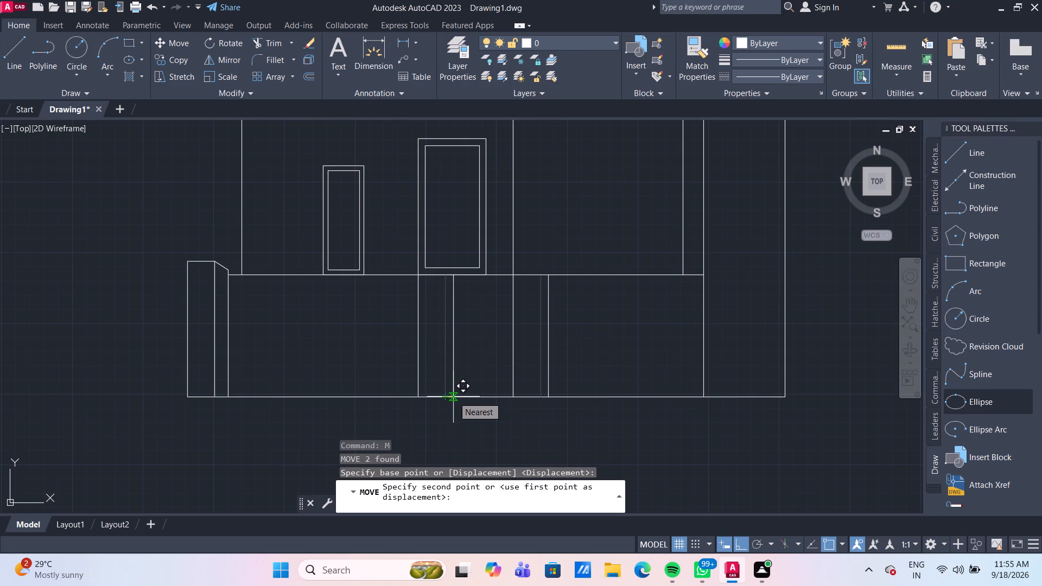
{"action": "type", "text": "6\""}
{"action": "key", "text": "Return"}
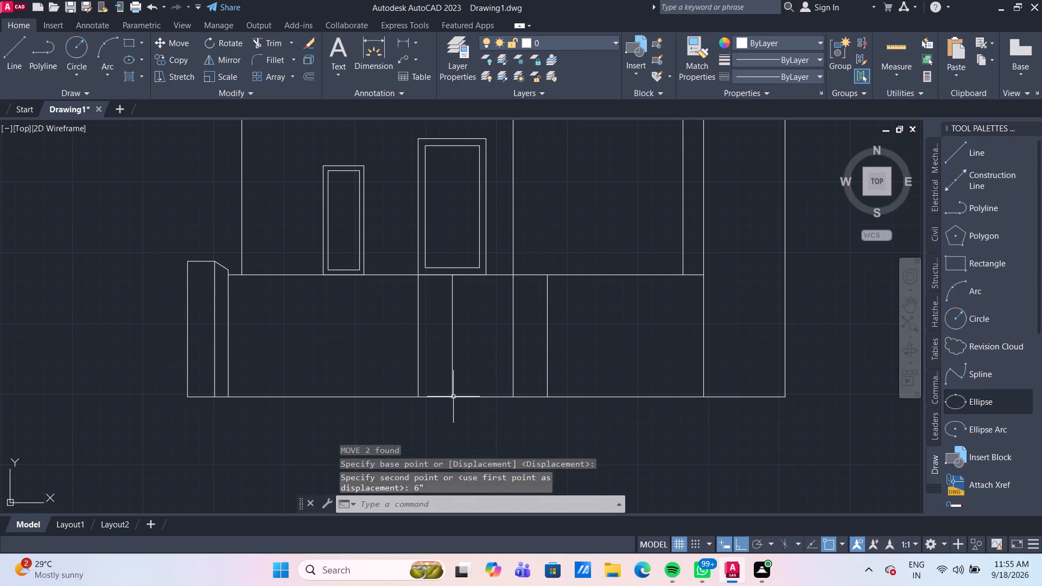
Measure the width and height of the low side wall with the raised cap.
{"action": "left_click", "coordinate": [887, 48]}
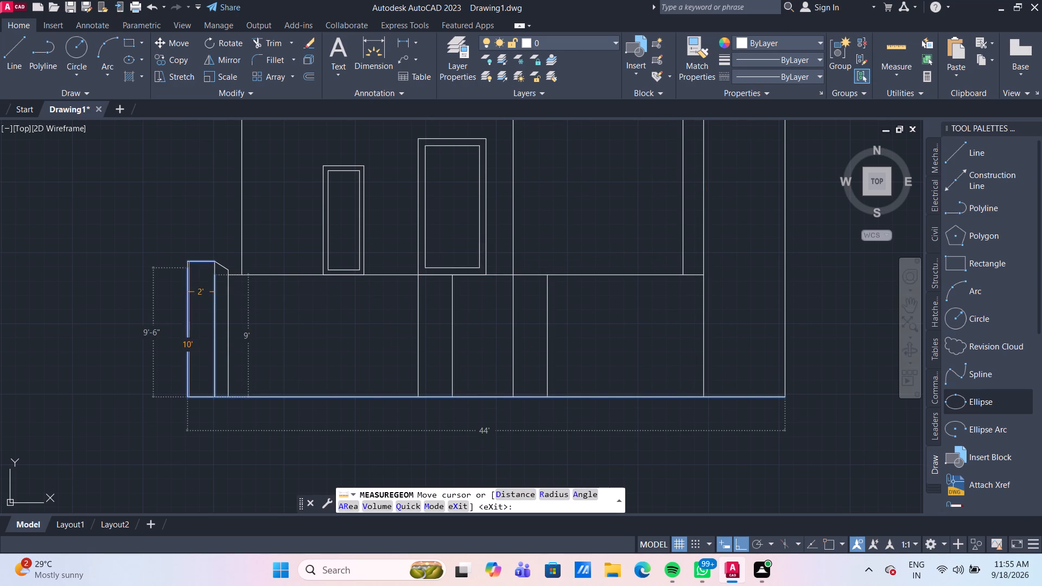
{"action": "key", "text": "Escape"}
Stretch the low side wall's outer vertical lines, cap line and the base line together 6" outward to the left.
{"action": "middle_click_drag", "start_coordinate": [156, 294], "coordinate": [181, 279]}
{"action": "left_click", "coordinate": [212, 370]}
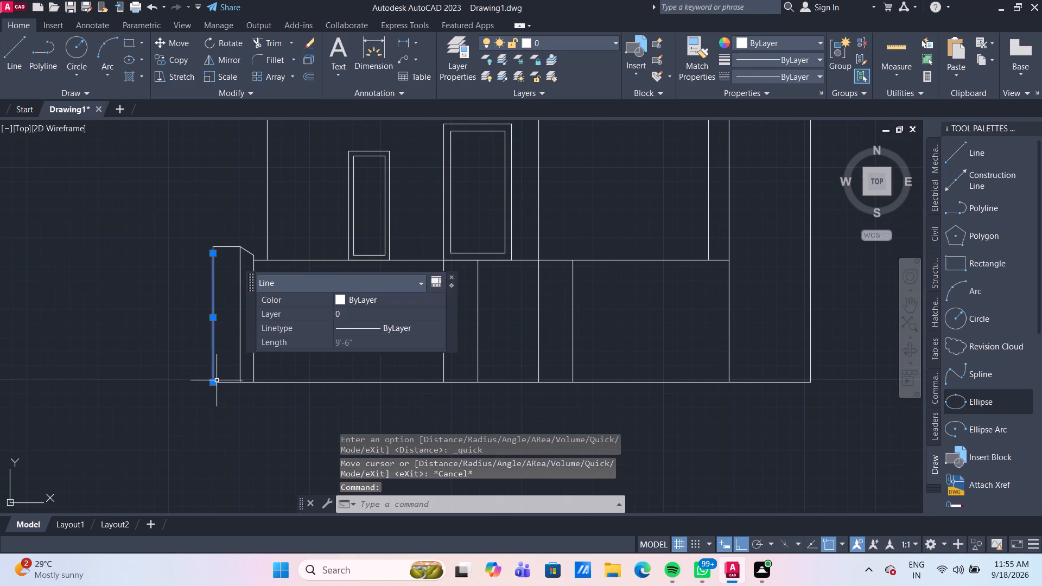
{"action": "left_click", "coordinate": [221, 383]}
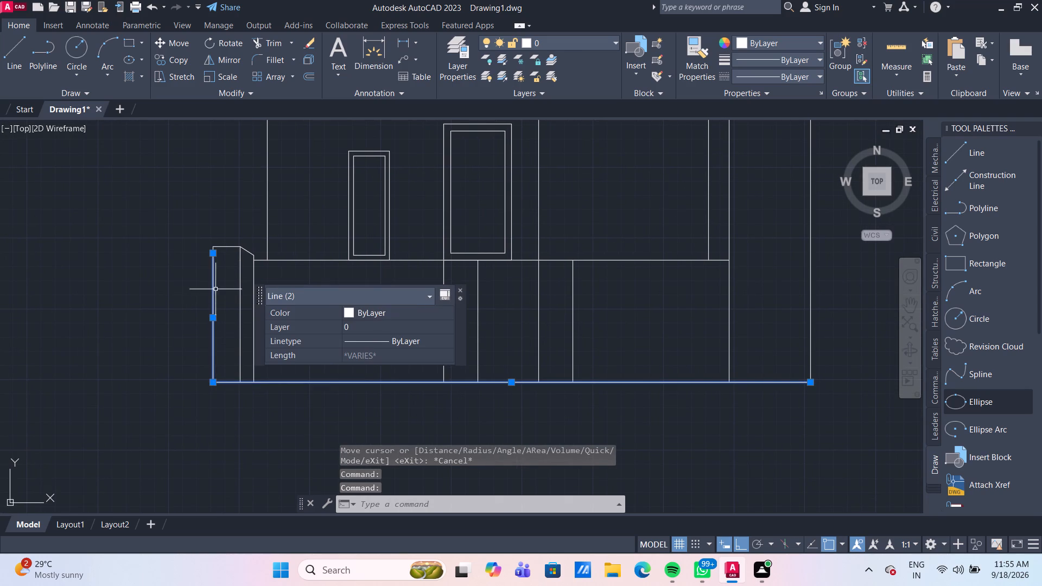
{"action": "scroll", "coordinate": [224, 251], "scroll_direction": "up", "scroll_amount": 3}
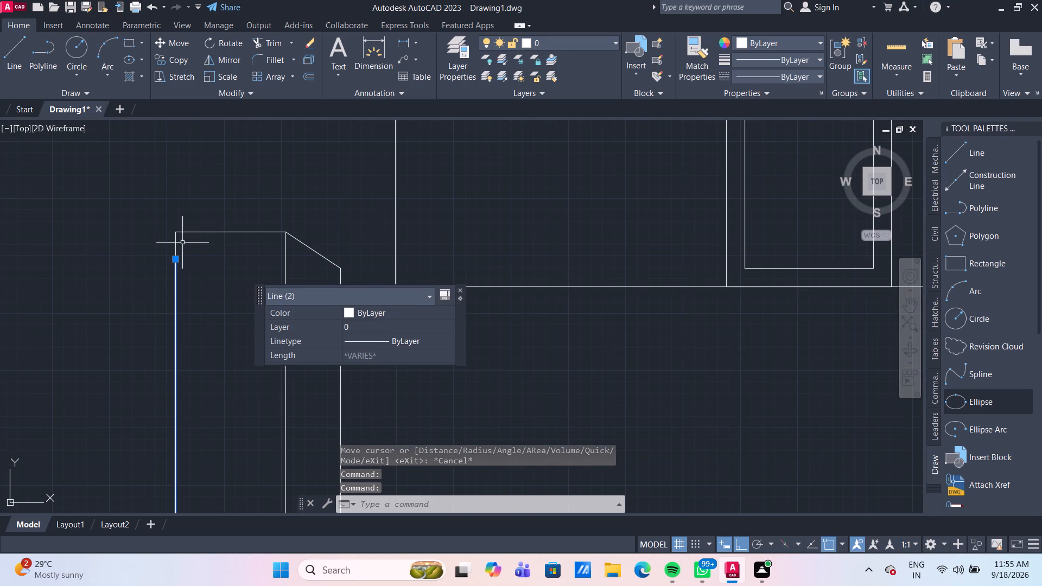
{"action": "left_click", "coordinate": [175, 243]}
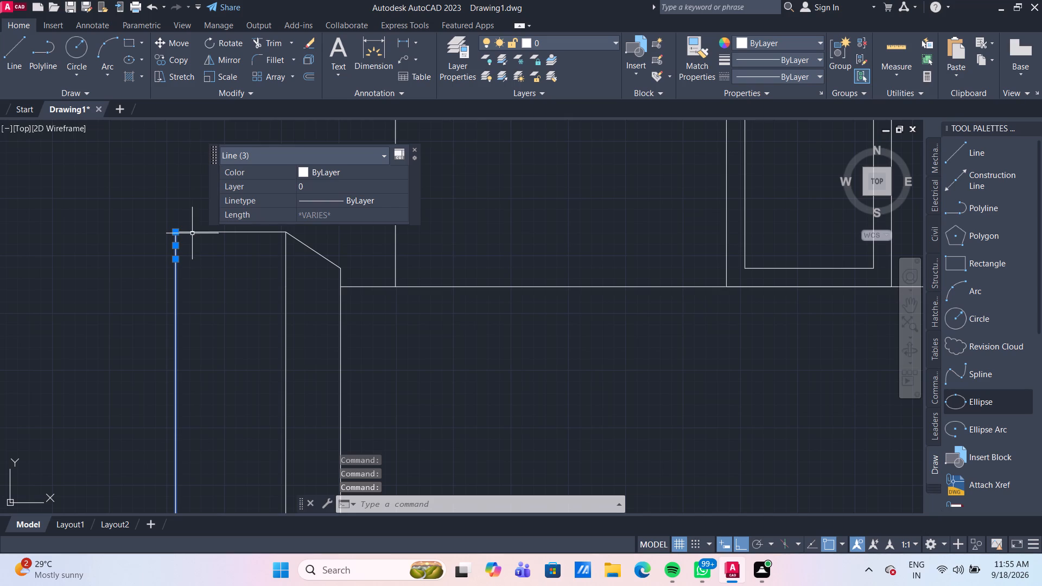
{"action": "left_click", "coordinate": [192, 233]}
{"action": "scroll", "coordinate": [147, 224], "scroll_direction": "down", "scroll_amount": 3}
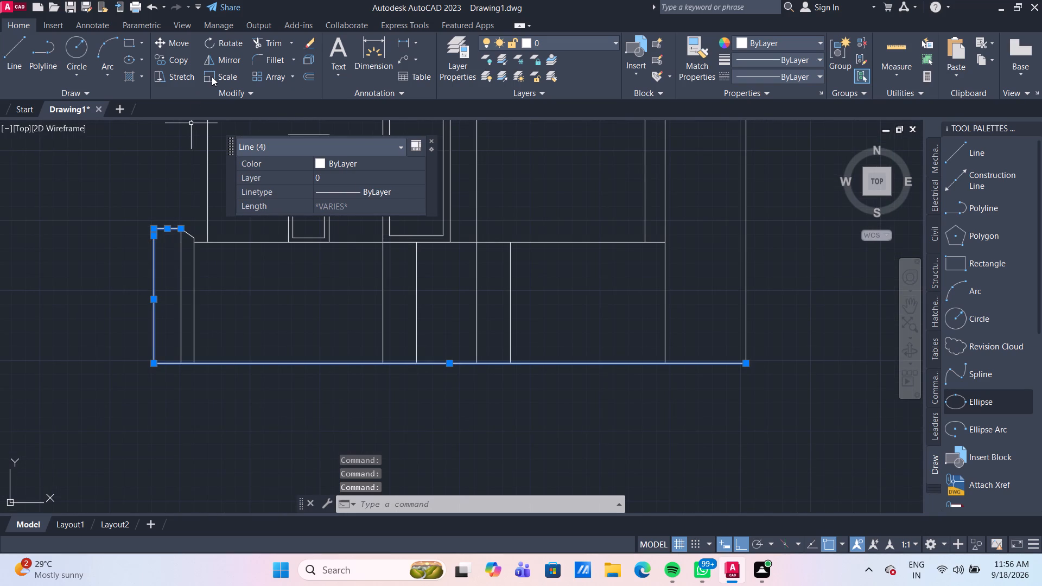
{"action": "left_click", "coordinate": [186, 77]}
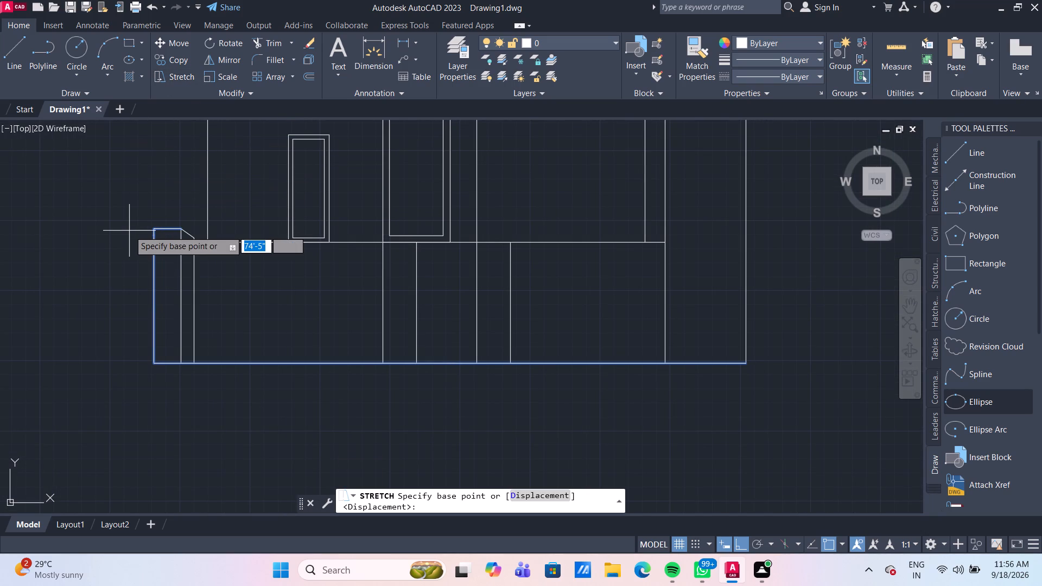
{"action": "left_click", "coordinate": [150, 364]}
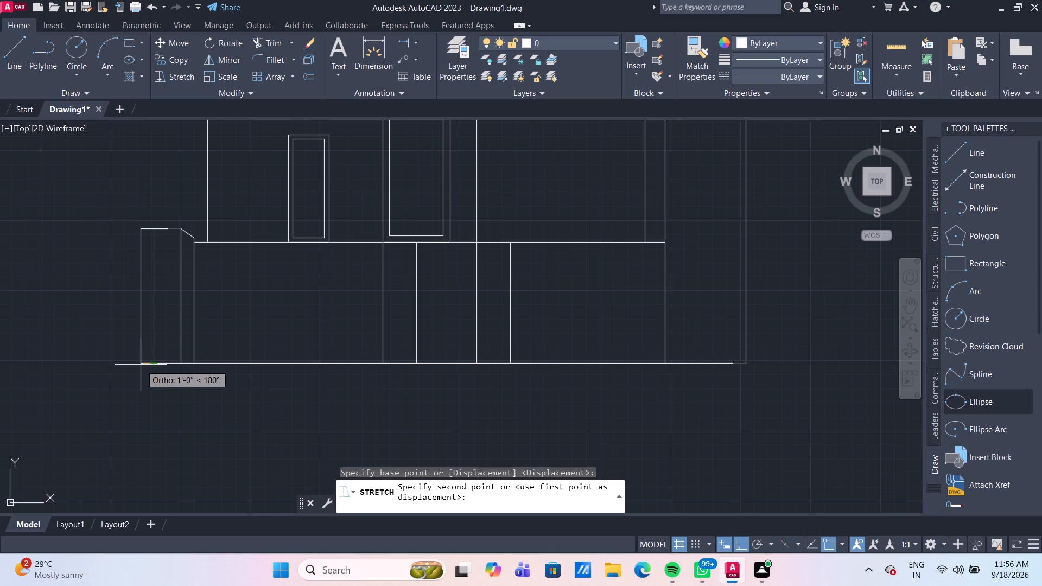
{"action": "type", "text": "6\""}
{"action": "key", "text": "Return"}
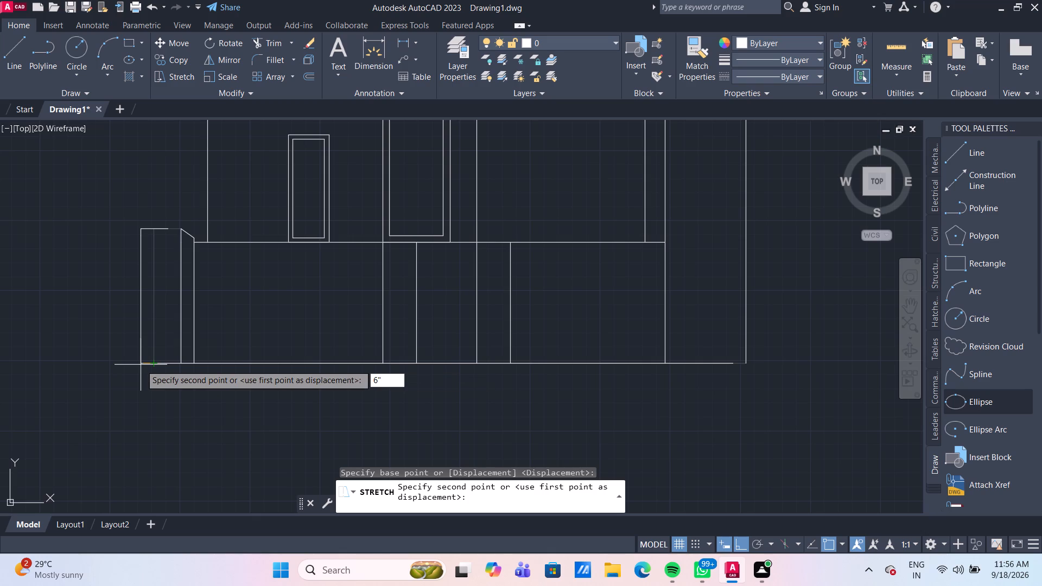
Extend the base line to the tall wall's outer edge and the cap line to the sloped line's upper end.
{"action": "scroll", "coordinate": [228, 288], "scroll_direction": "up", "scroll_amount": 2}
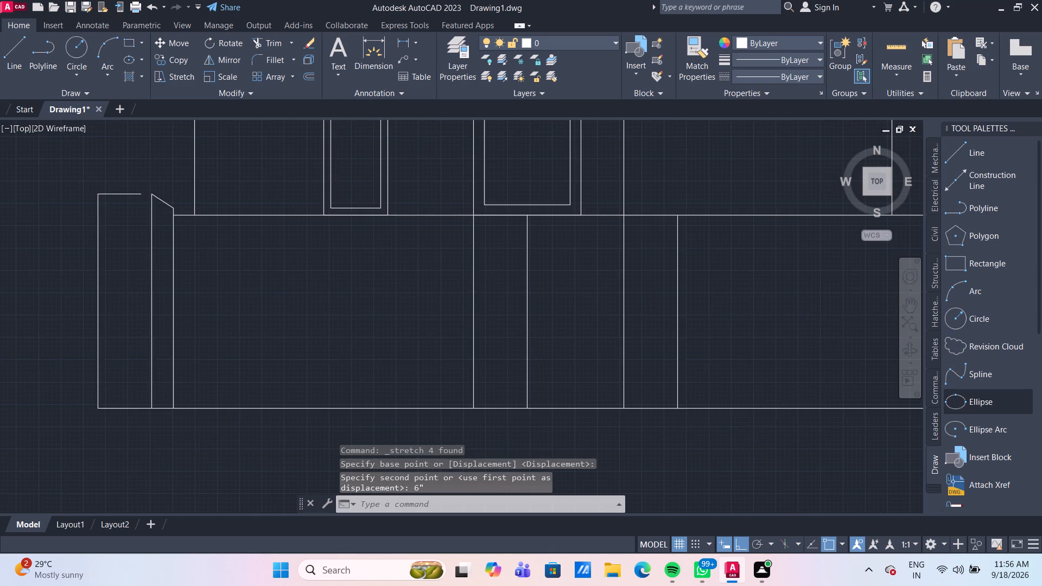
{"action": "scroll", "coordinate": [233, 283], "scroll_direction": "down", "scroll_amount": 2}
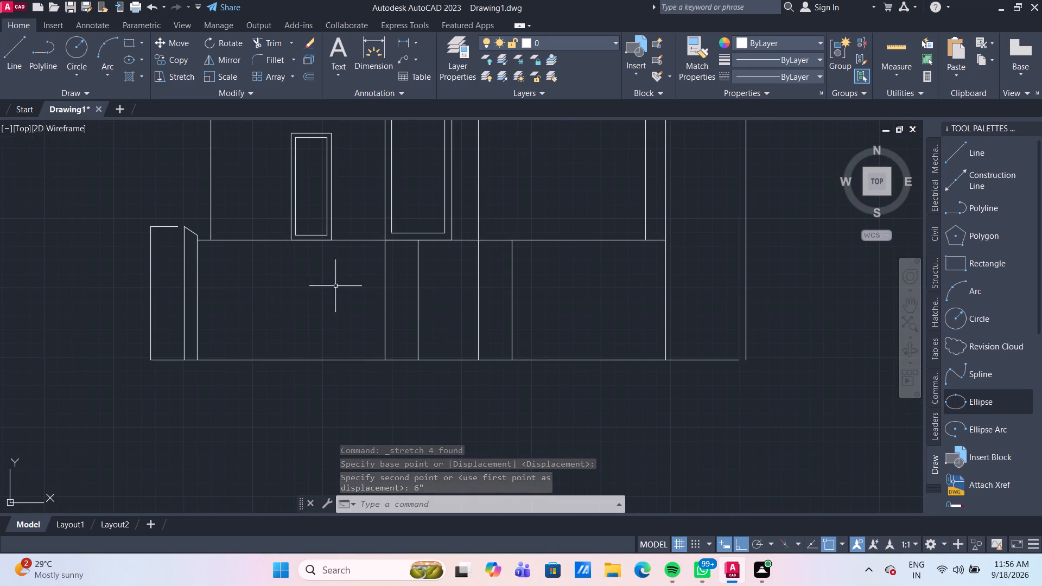
{"action": "type", "text": "EX"}
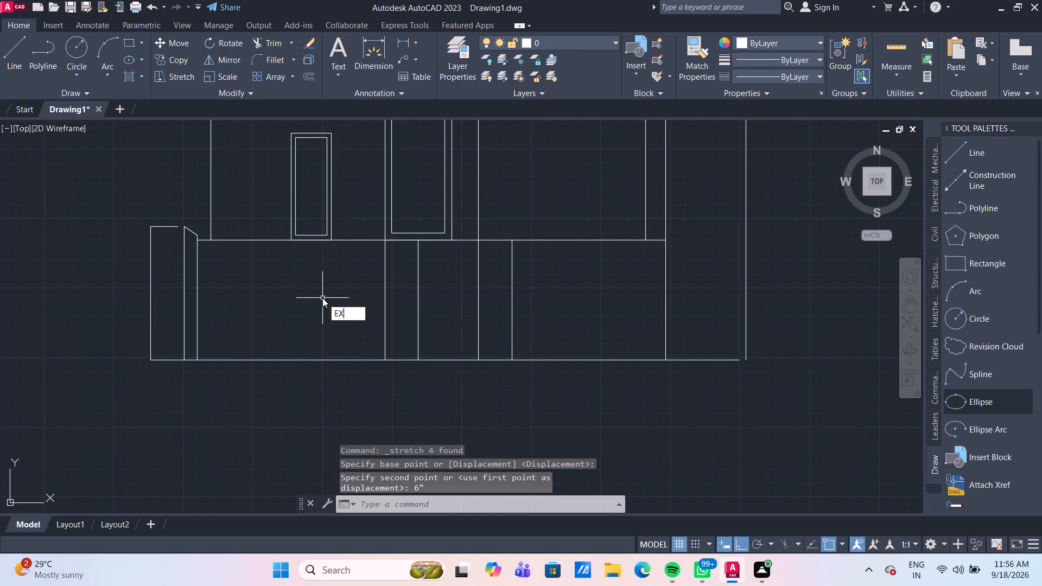
{"action": "key", "text": "Return"}
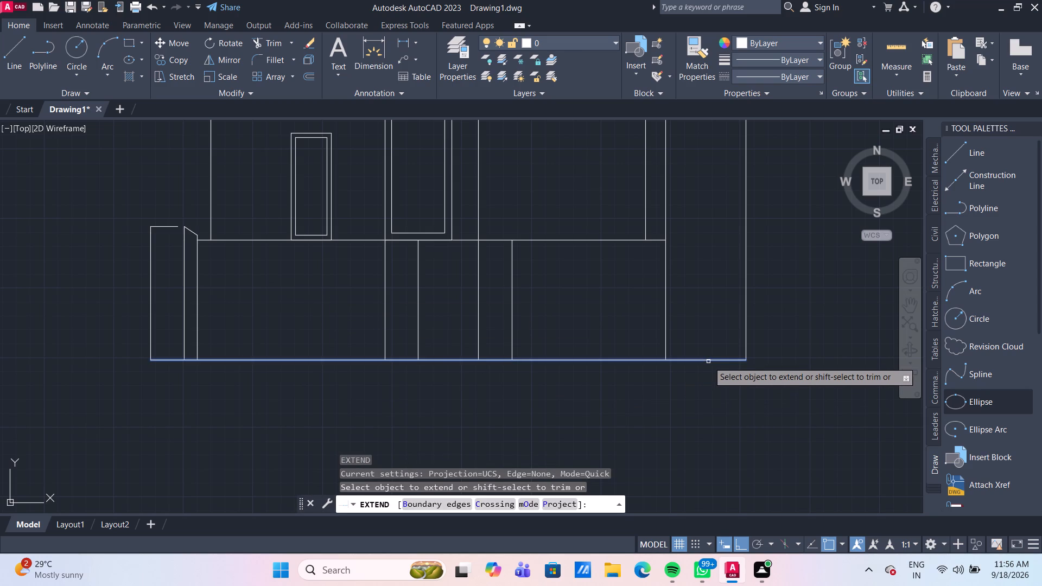
{"action": "left_click", "coordinate": [708, 361]}
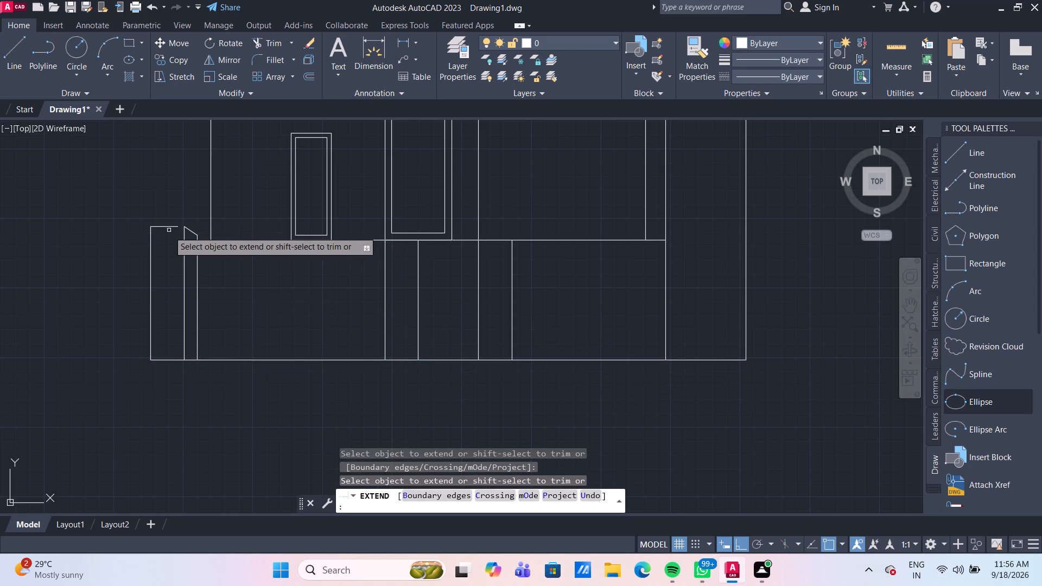
{"action": "left_click", "coordinate": [167, 225]}
{"action": "scroll", "coordinate": [293, 270], "scroll_direction": "down", "scroll_amount": 2}
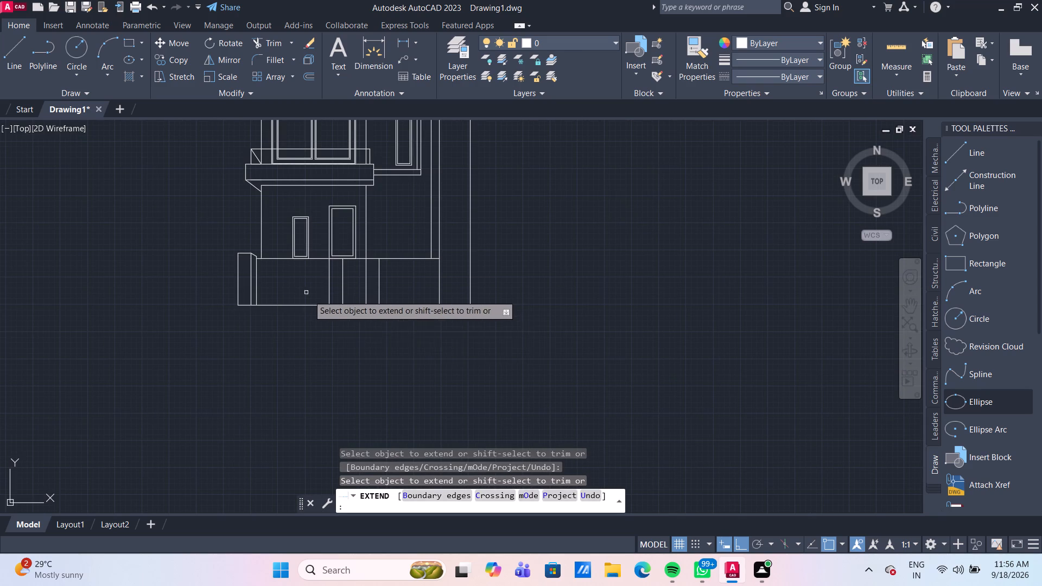
{"action": "key", "text": "Escape"}
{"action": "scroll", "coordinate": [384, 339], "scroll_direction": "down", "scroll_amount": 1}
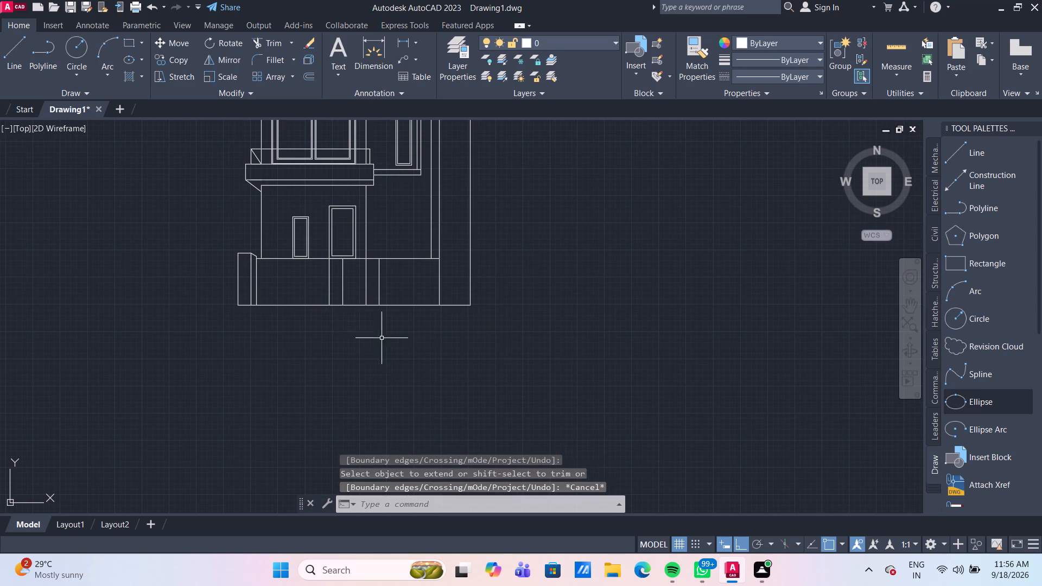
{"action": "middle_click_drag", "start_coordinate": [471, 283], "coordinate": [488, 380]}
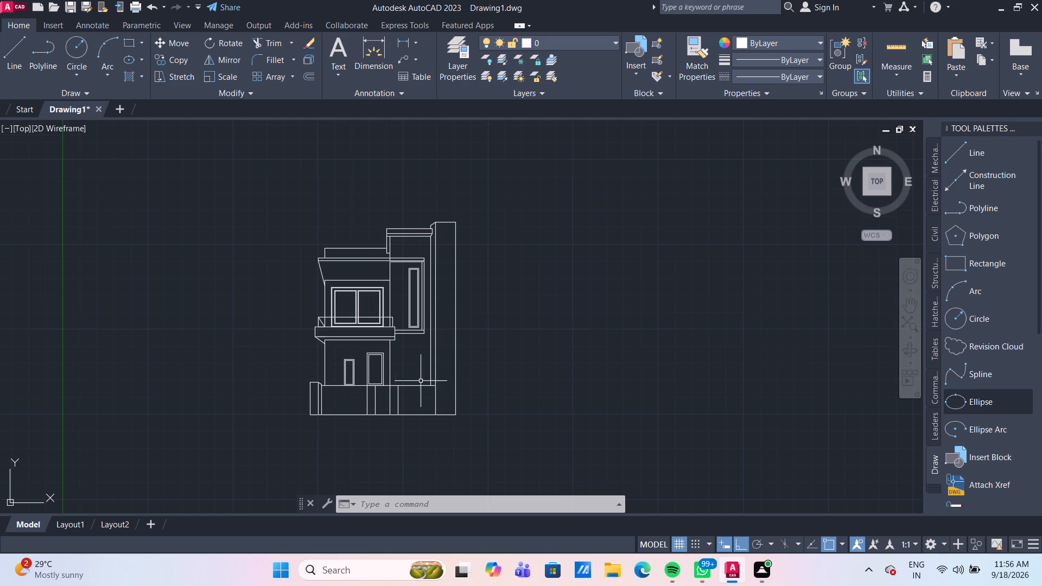
Draw a 1' high raised cap above the division under the door, running from its right-hand line across to its left-hand line.
{"action": "scroll", "coordinate": [416, 383], "scroll_direction": "up", "scroll_amount": 4}
{"action": "middle_click_drag", "start_coordinate": [391, 356], "coordinate": [402, 289]}
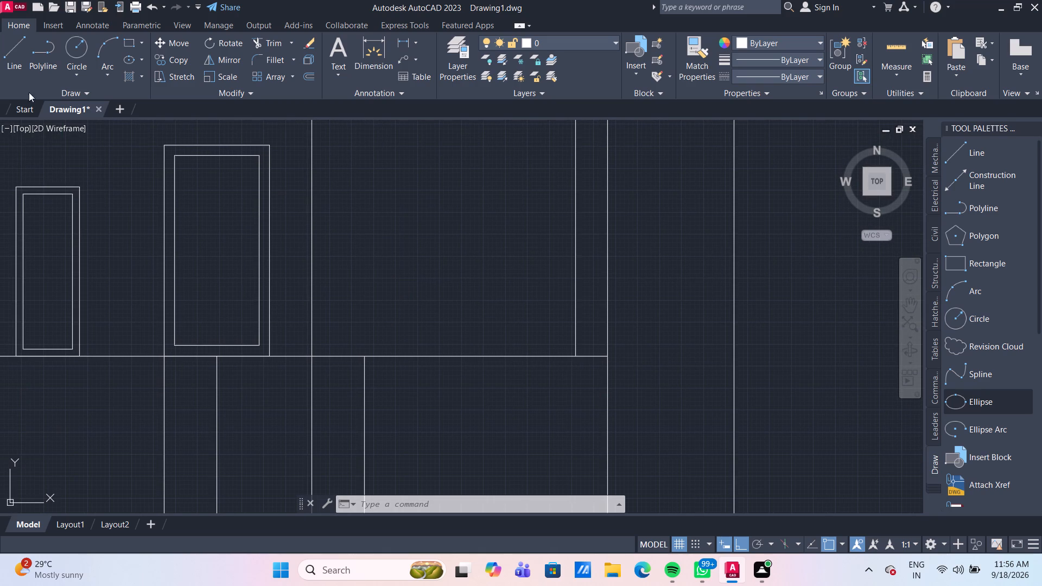
{"action": "left_click", "coordinate": [9, 56]}
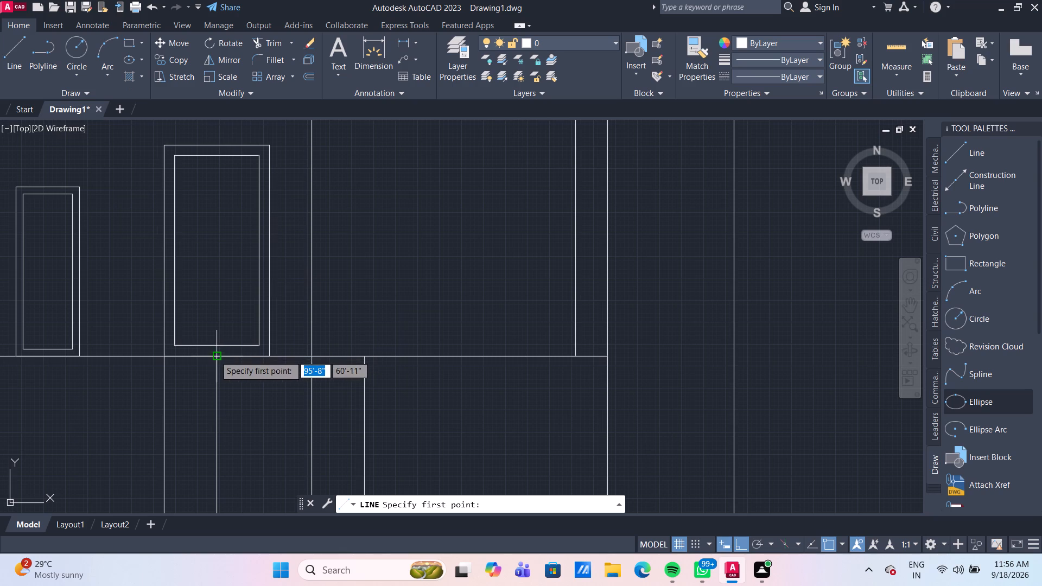
{"action": "left_click", "coordinate": [215, 356]}
{"action": "key", "text": "1"}
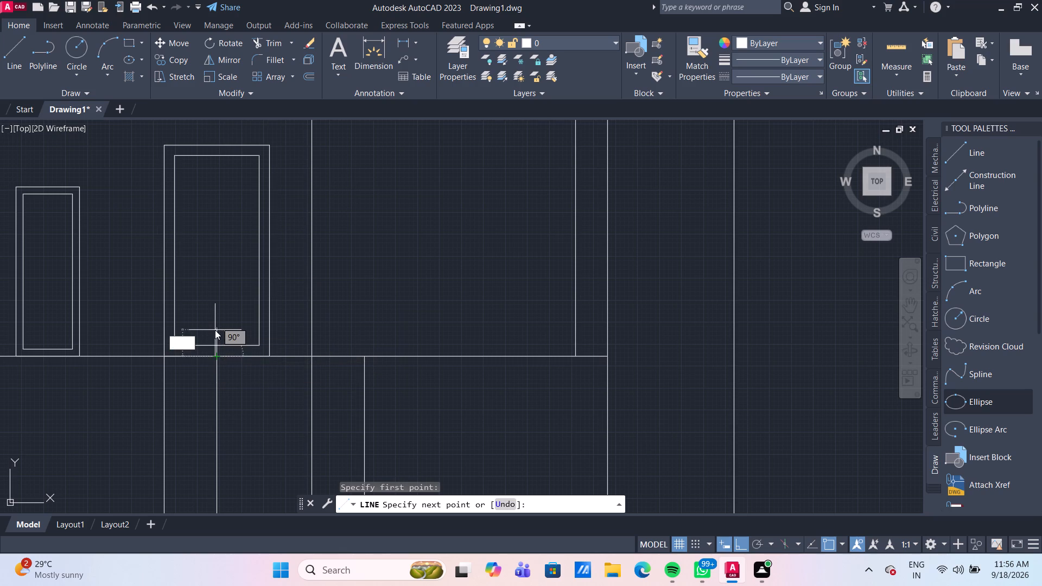
{"action": "key", "text": "apostrophe"}
{"action": "key", "text": "Return"}
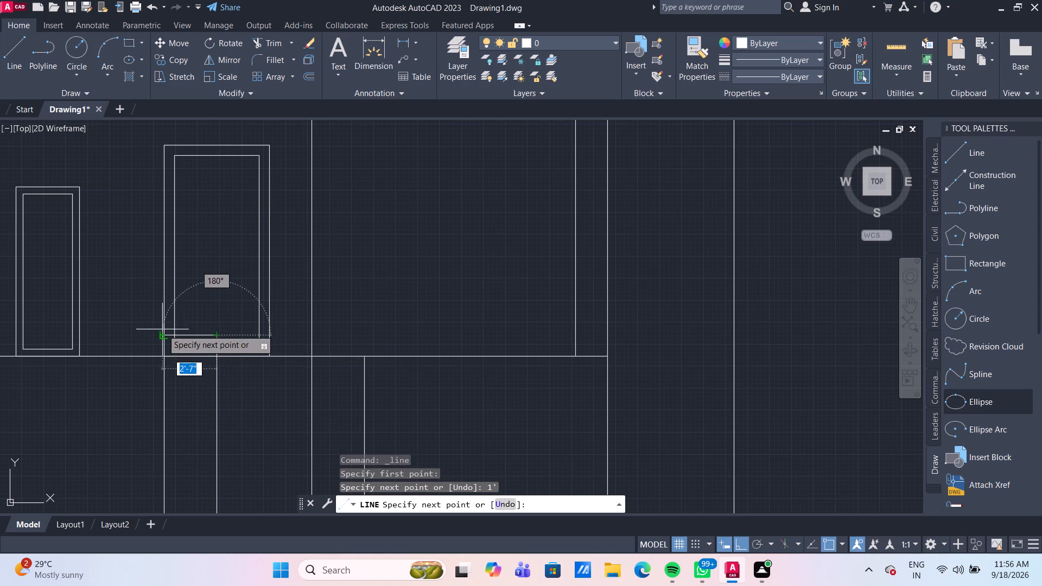
{"action": "left_click", "coordinate": [164, 336]}
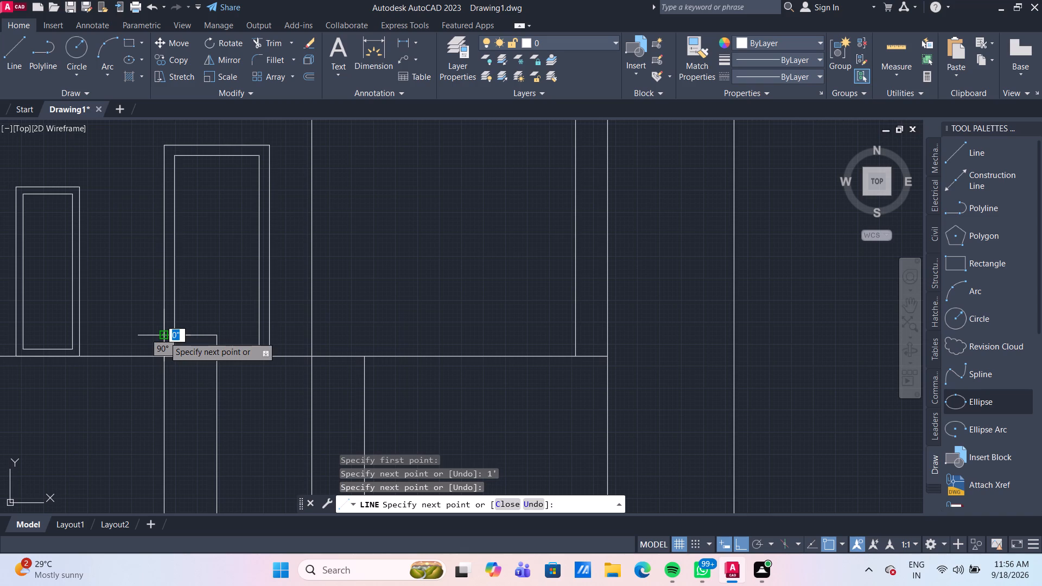
{"action": "key", "text": "Return"}
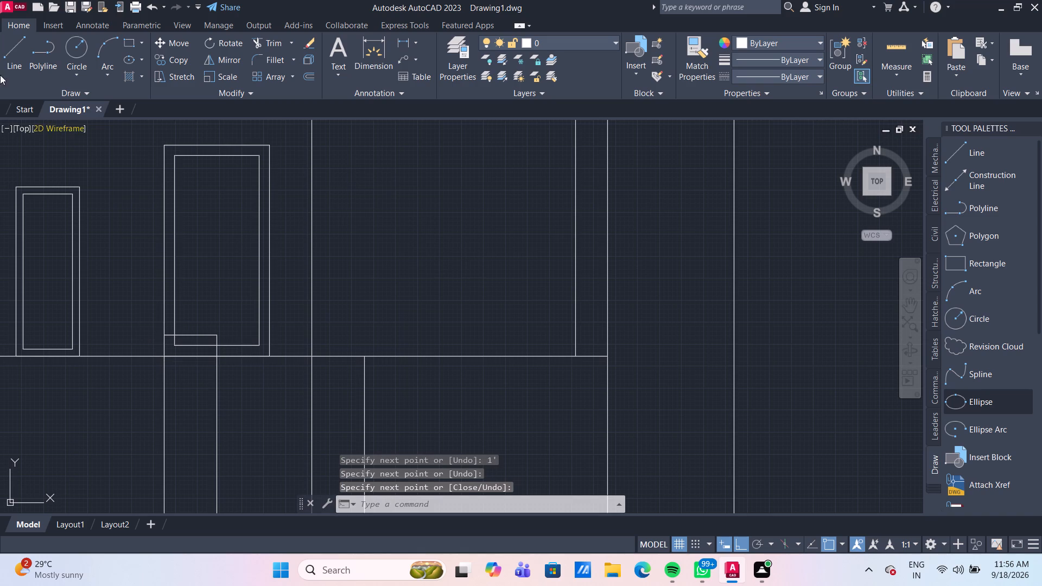
Draw a matching 1' high raised cap above the second division, closing it against the building's vertical wall line.
{"action": "left_click", "coordinate": [14, 52]}
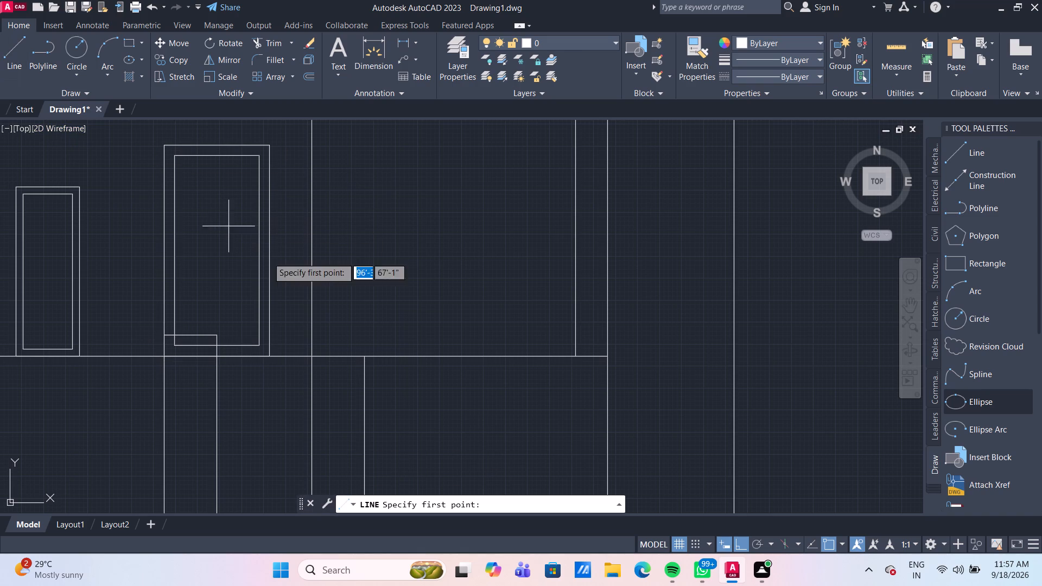
{"action": "left_click", "coordinate": [366, 354]}
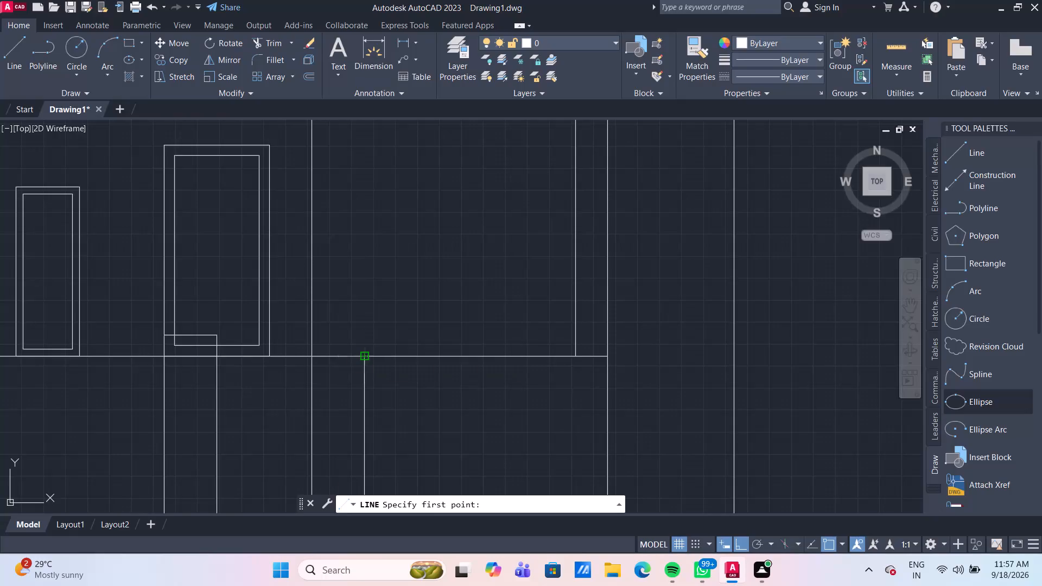
{"action": "type", "text": "1'"}
{"action": "key", "text": "Return"}
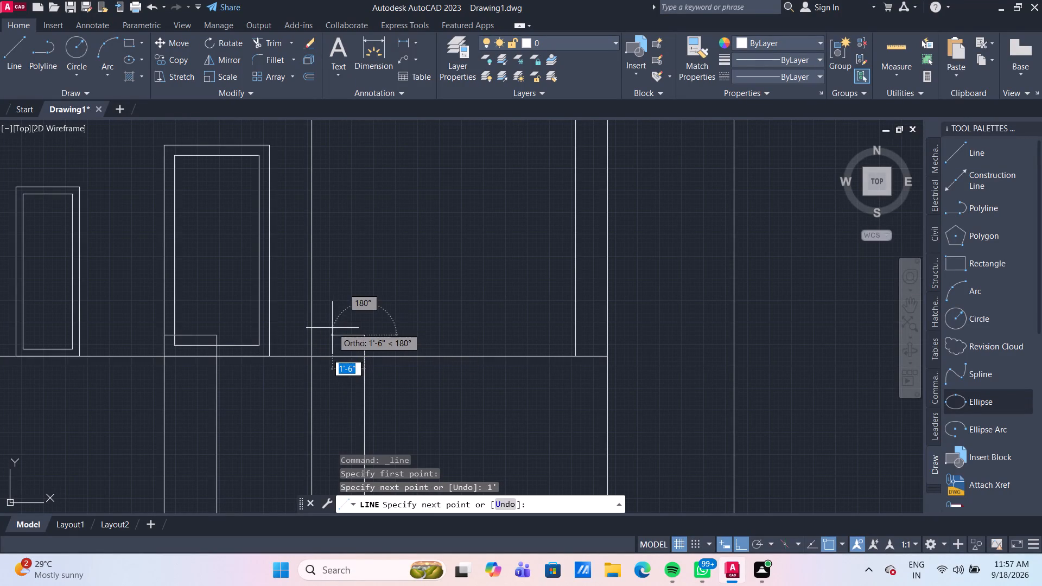
{"action": "left_click", "coordinate": [312, 332]}
{"action": "key", "text": "Return"}
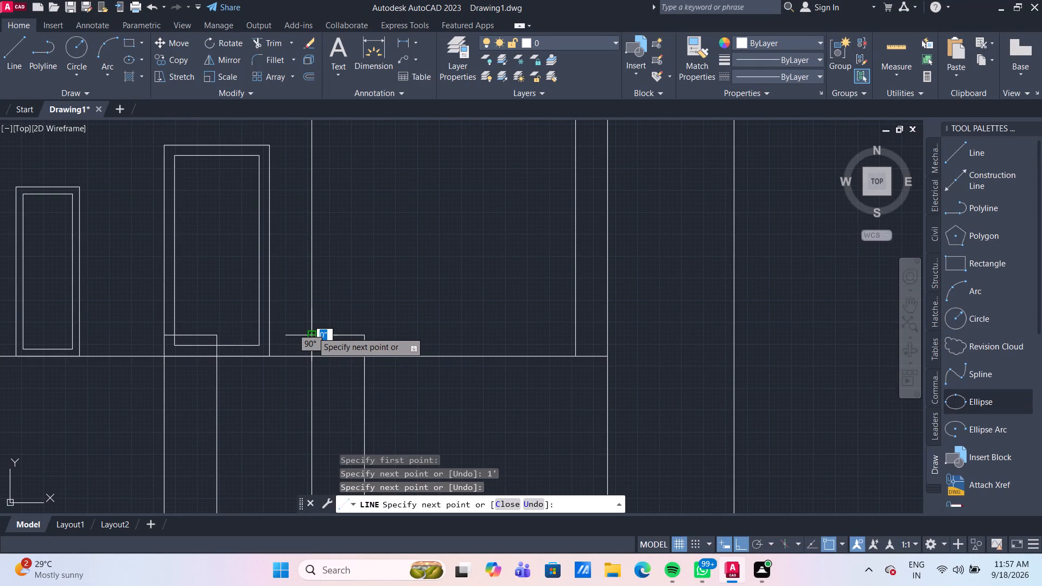
Trim the floor line inside both raised division tops and the door-frame lines crossing the first one.
{"action": "scroll", "coordinate": [302, 324], "scroll_direction": "down", "scroll_amount": 3}
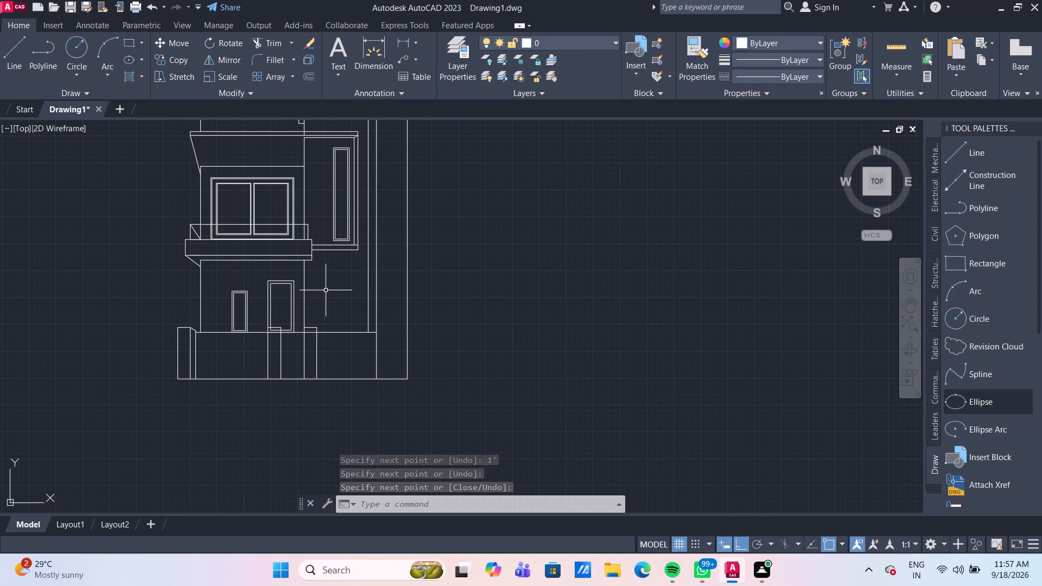
{"action": "scroll", "coordinate": [326, 290], "scroll_direction": "up", "scroll_amount": 1}
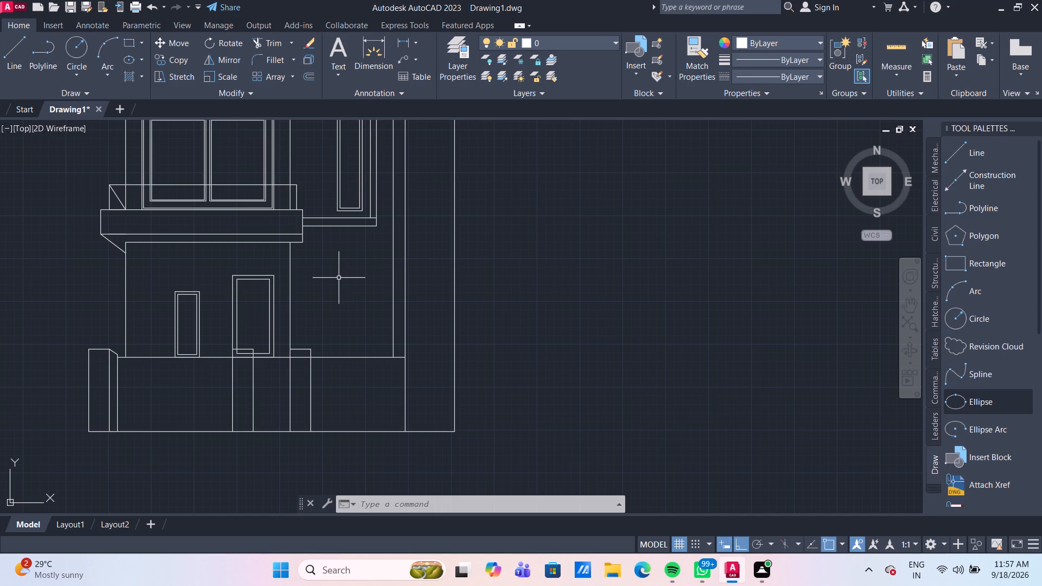
{"action": "scroll", "coordinate": [339, 278], "scroll_direction": "down", "scroll_amount": 1}
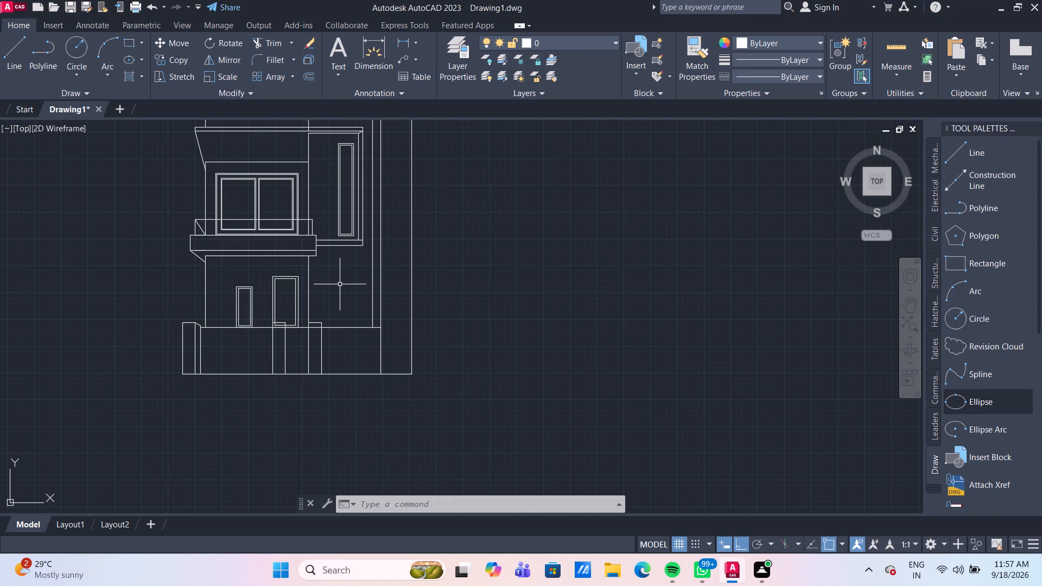
{"action": "scroll", "coordinate": [304, 322], "scroll_direction": "up", "scroll_amount": 2}
{"action": "middle_click_drag", "start_coordinate": [296, 376], "coordinate": [296, 375]}
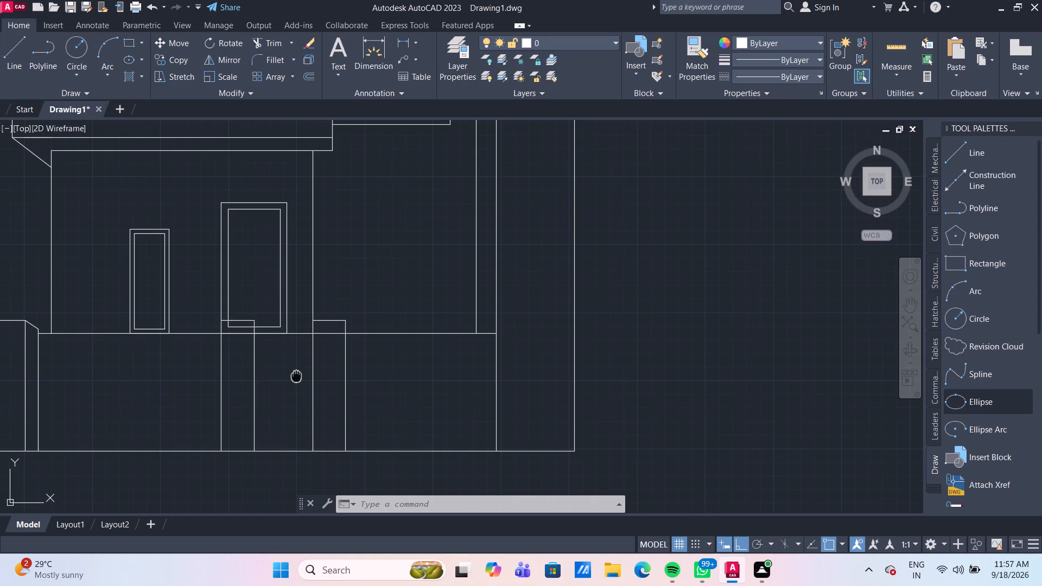
{"action": "middle_click_drag", "start_coordinate": [296, 375], "coordinate": [322, 354]}
{"action": "scroll", "coordinate": [301, 341], "scroll_direction": "up", "scroll_amount": 1}
{"action": "middle_click_drag", "start_coordinate": [303, 341], "coordinate": [302, 341]}
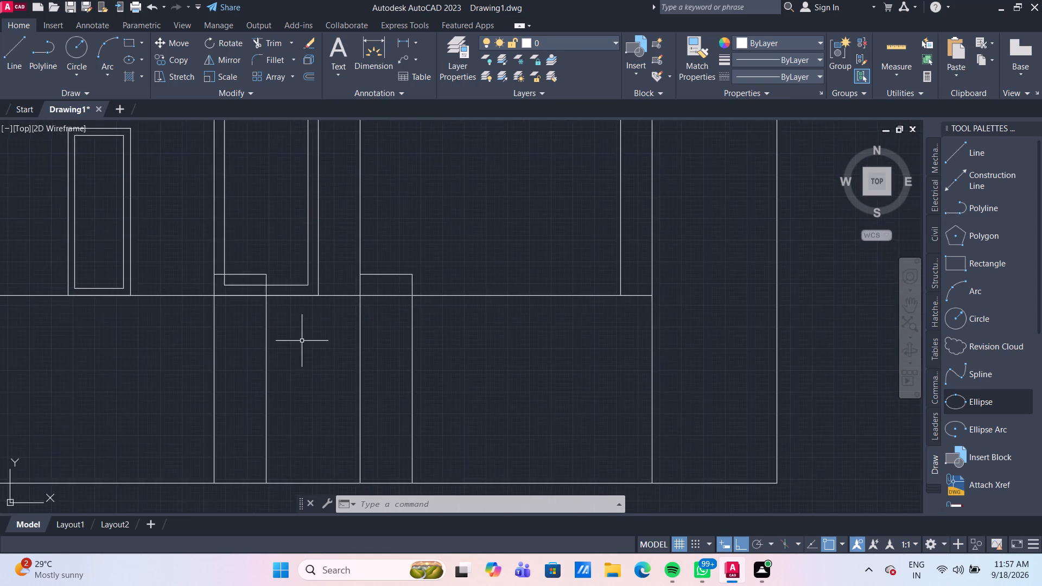
{"action": "middle_click_drag", "start_coordinate": [302, 341], "coordinate": [327, 372]}
{"action": "type", "text": "TR"}
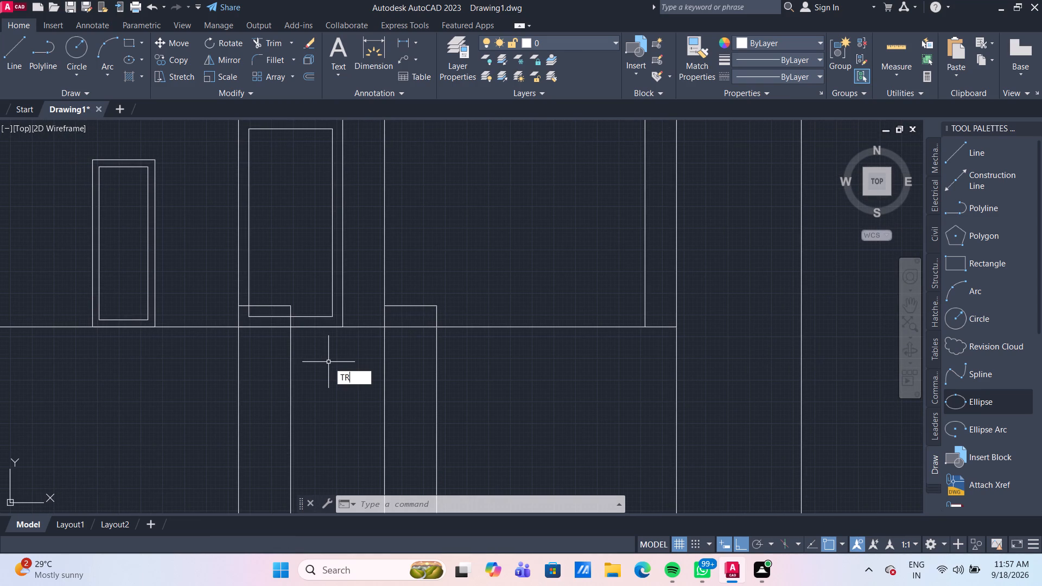
{"action": "key", "text": "Return"}
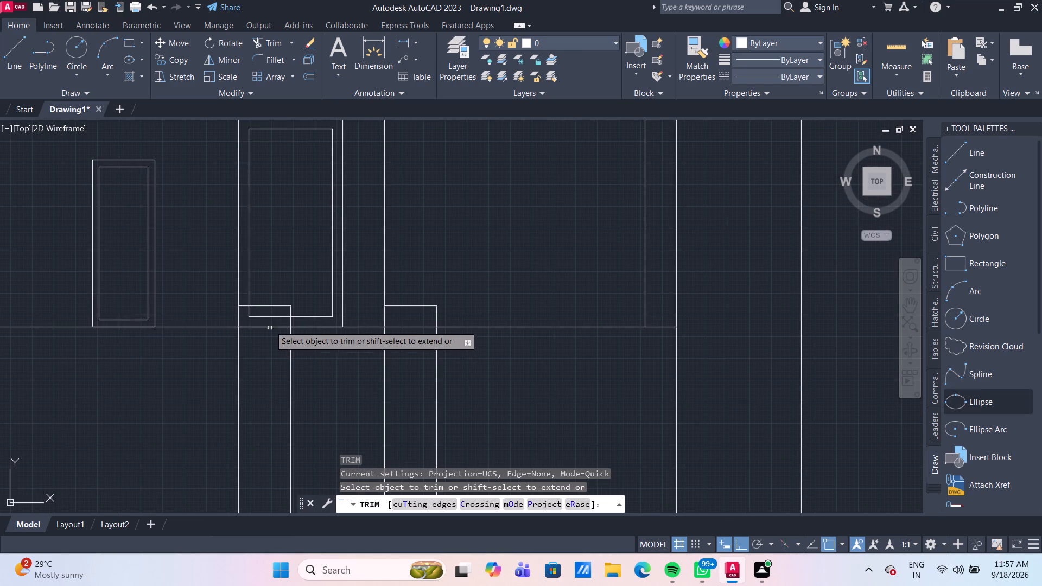
{"action": "left_click", "coordinate": [269, 314]}
{"action": "left_click", "coordinate": [273, 339]}
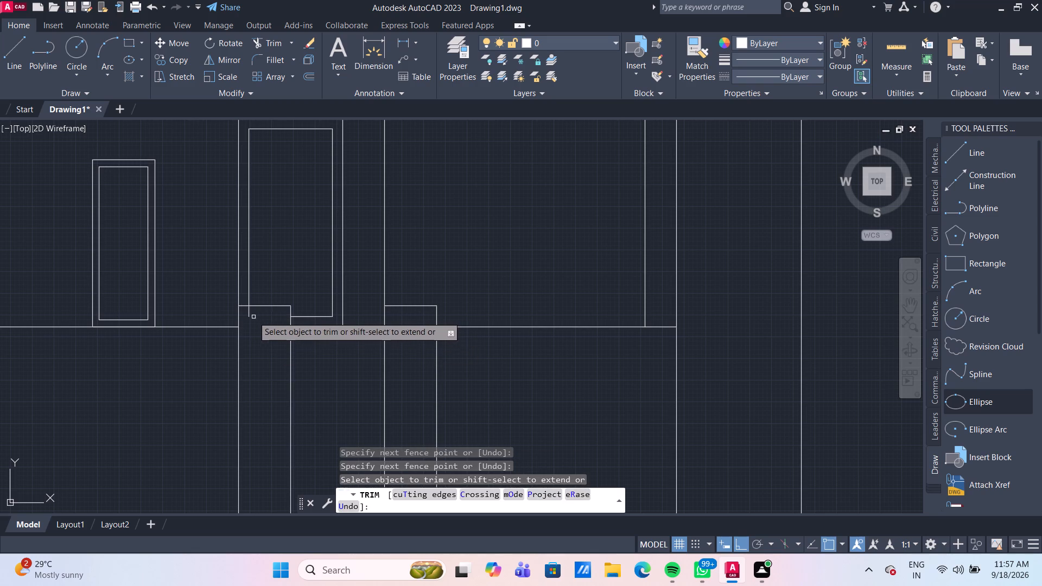
{"action": "left_click", "coordinate": [247, 314]}
{"action": "left_click", "coordinate": [398, 327]}
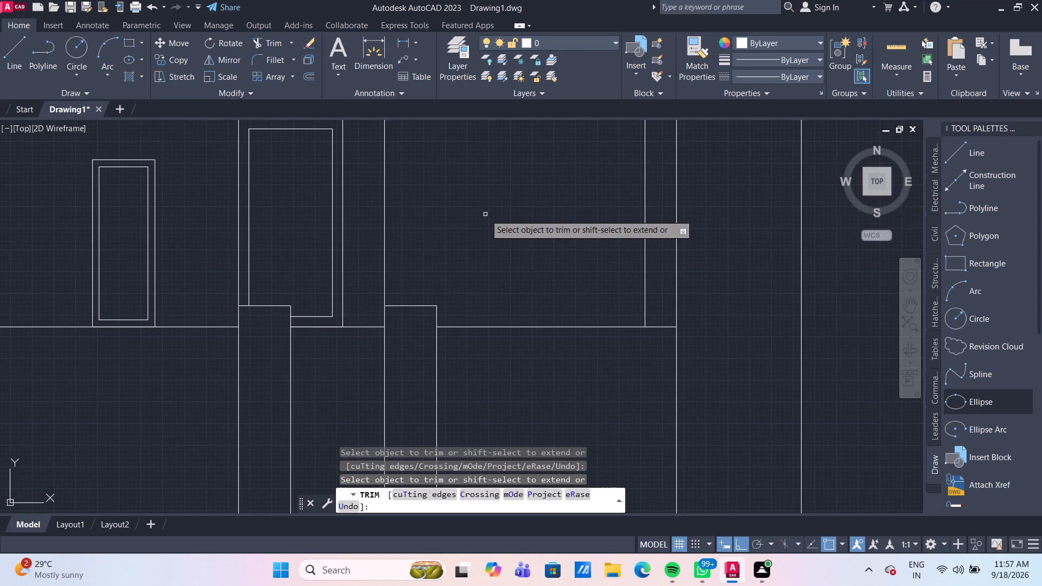
{"action": "key", "text": "Escape"}
Move the lines of the door frame above the first division 1' straight down.
{"action": "scroll", "coordinate": [485, 214], "scroll_direction": "down", "scroll_amount": 2}
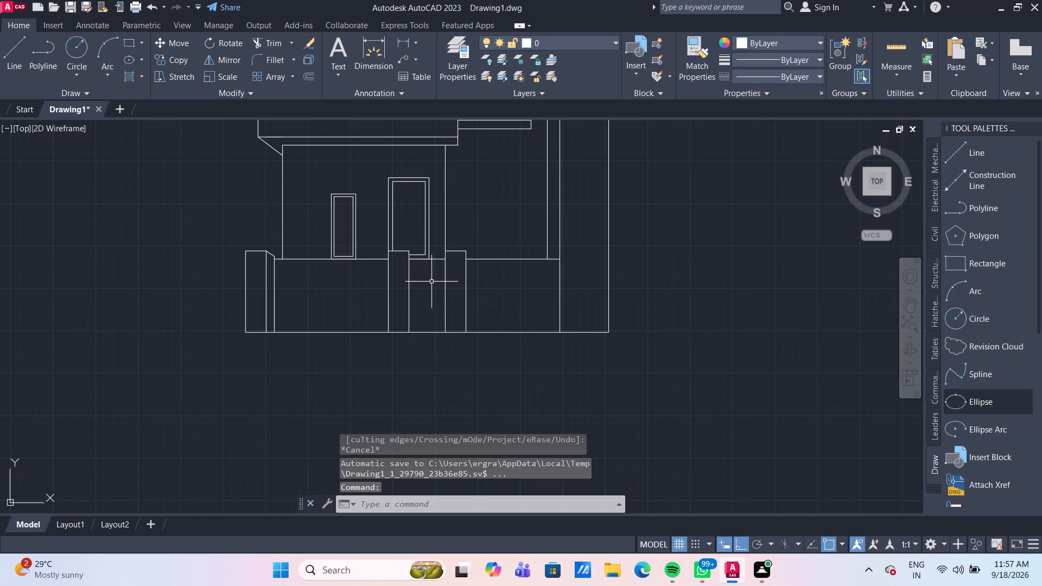
{"action": "scroll", "coordinate": [425, 282], "scroll_direction": "up", "scroll_amount": 1}
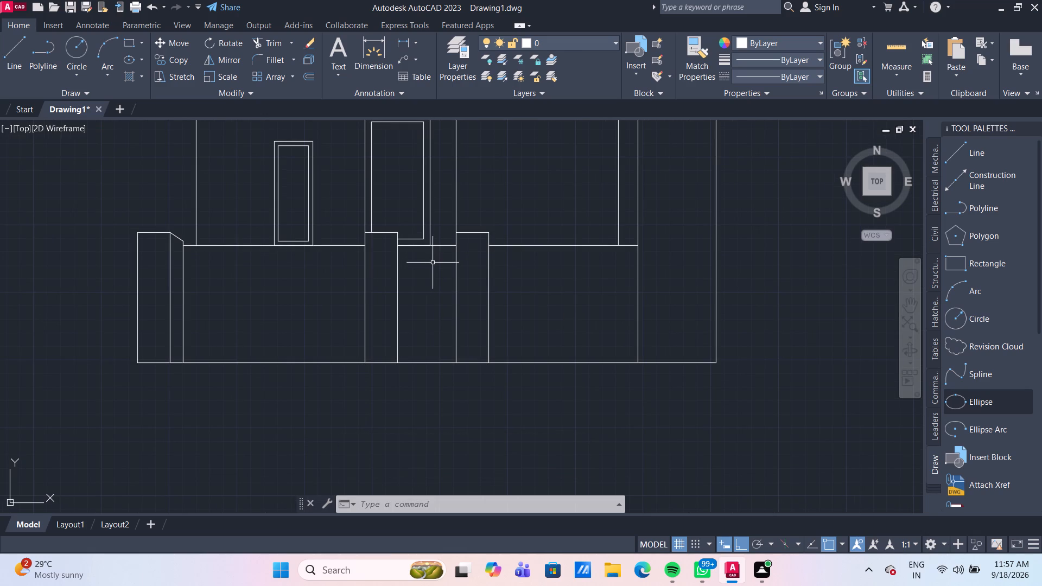
{"action": "middle_click_drag", "start_coordinate": [433, 262], "coordinate": [430, 285]}
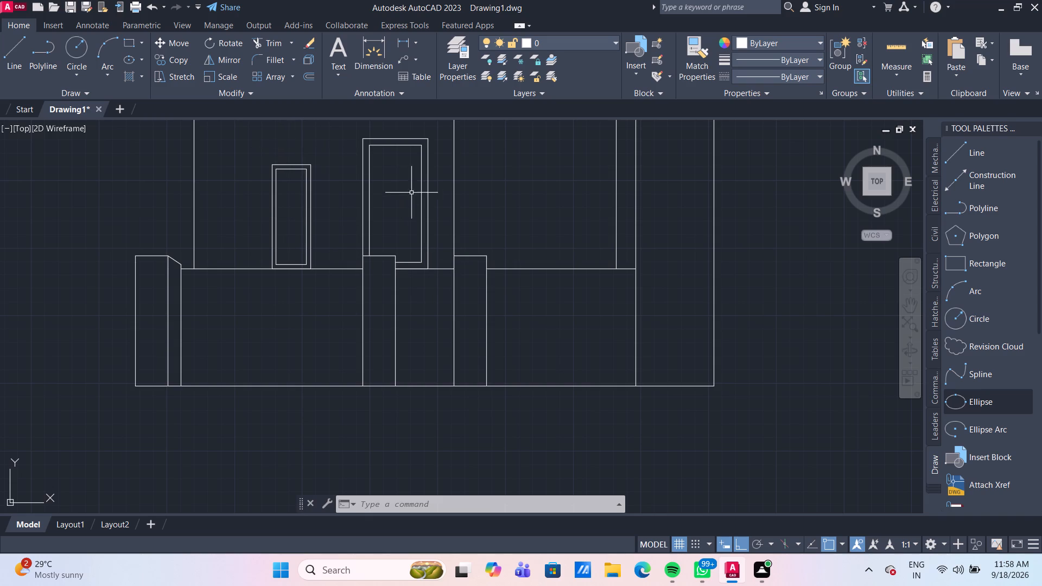
{"action": "left_click_drag", "start_coordinate": [431, 191], "coordinate": [425, 189]}
{"action": "left_click", "coordinate": [356, 131]}
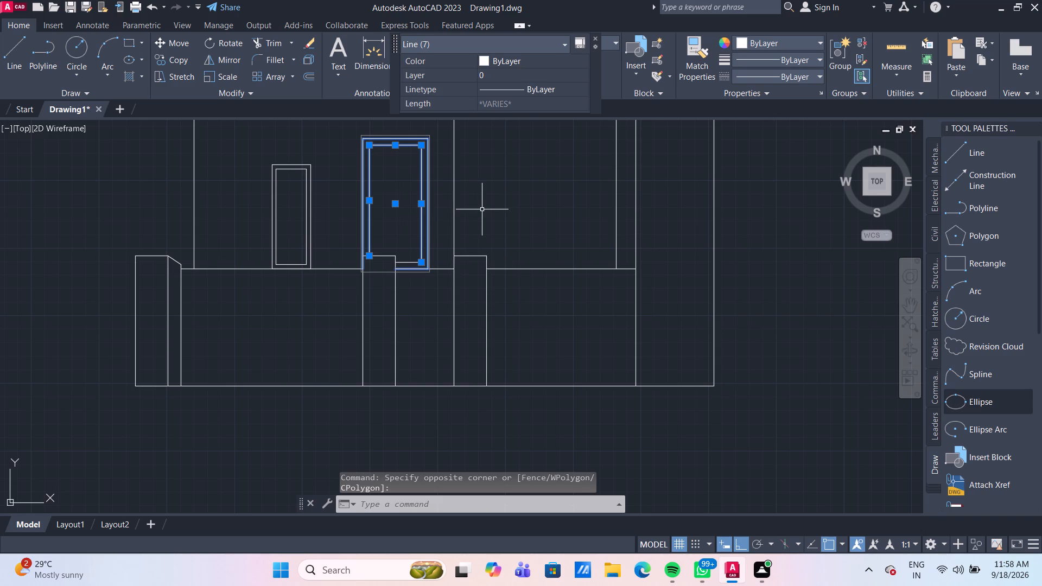
{"action": "key", "text": "m"}
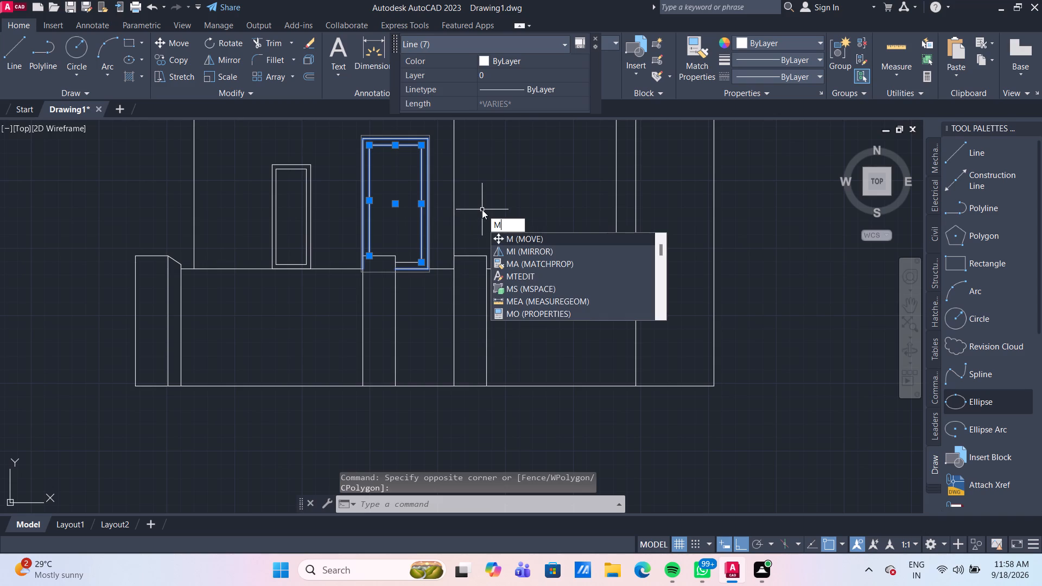
{"action": "key", "text": "Return"}
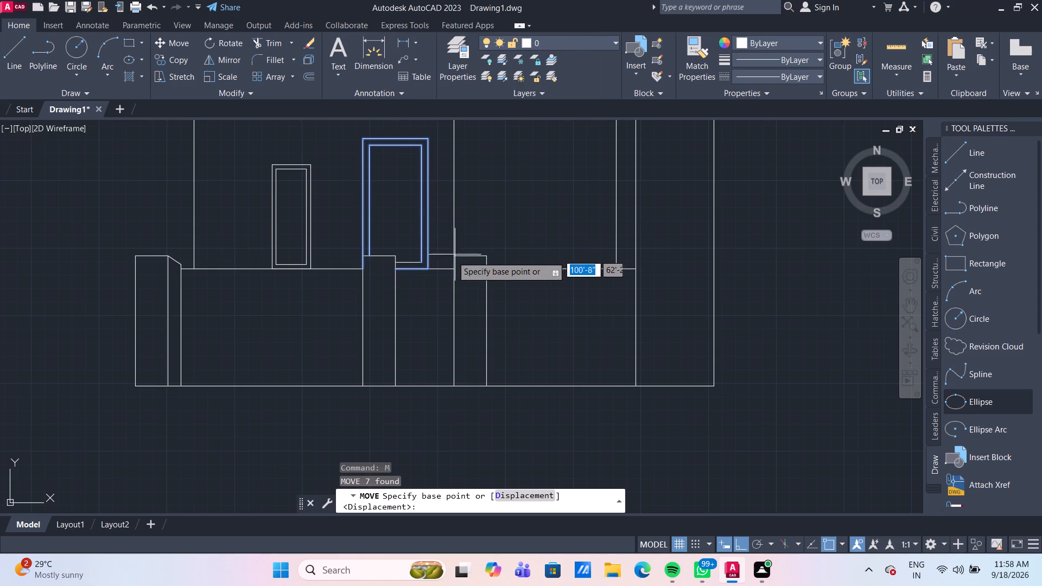
{"action": "scroll", "coordinate": [435, 270], "scroll_direction": "down", "scroll_amount": 1}
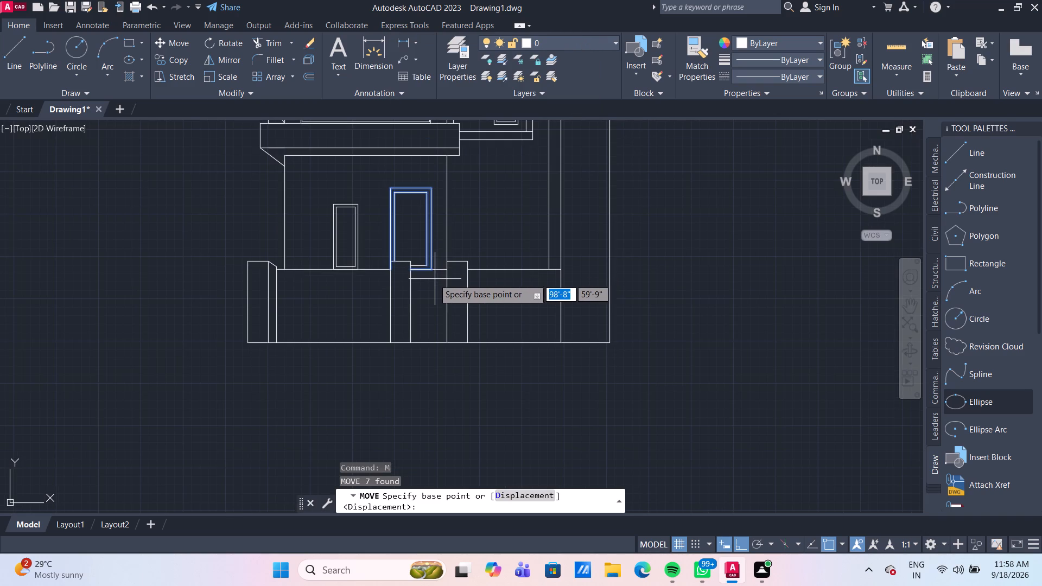
{"action": "scroll", "coordinate": [433, 279], "scroll_direction": "up", "scroll_amount": 2}
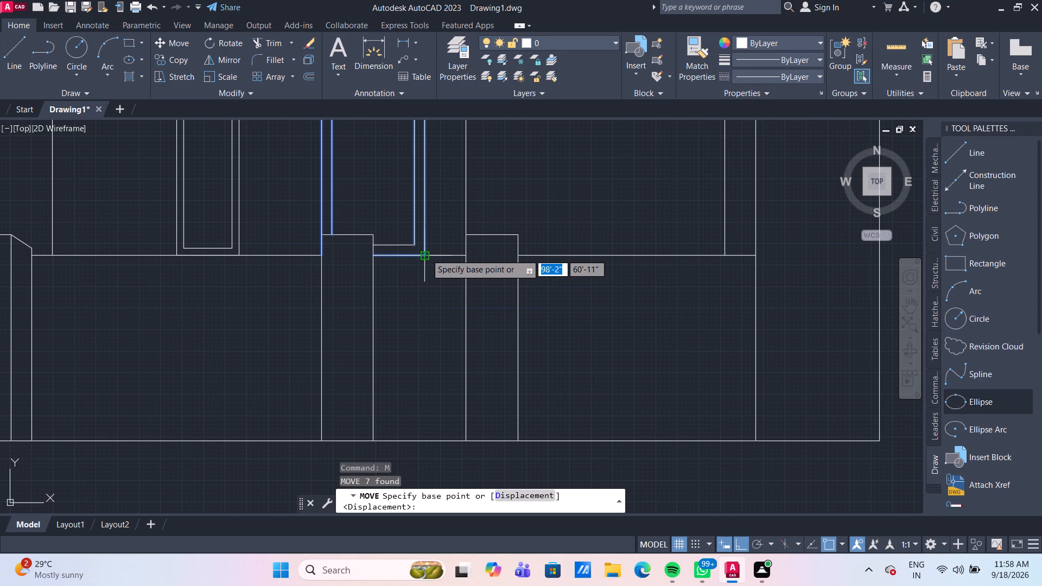
{"action": "left_click", "coordinate": [426, 254]}
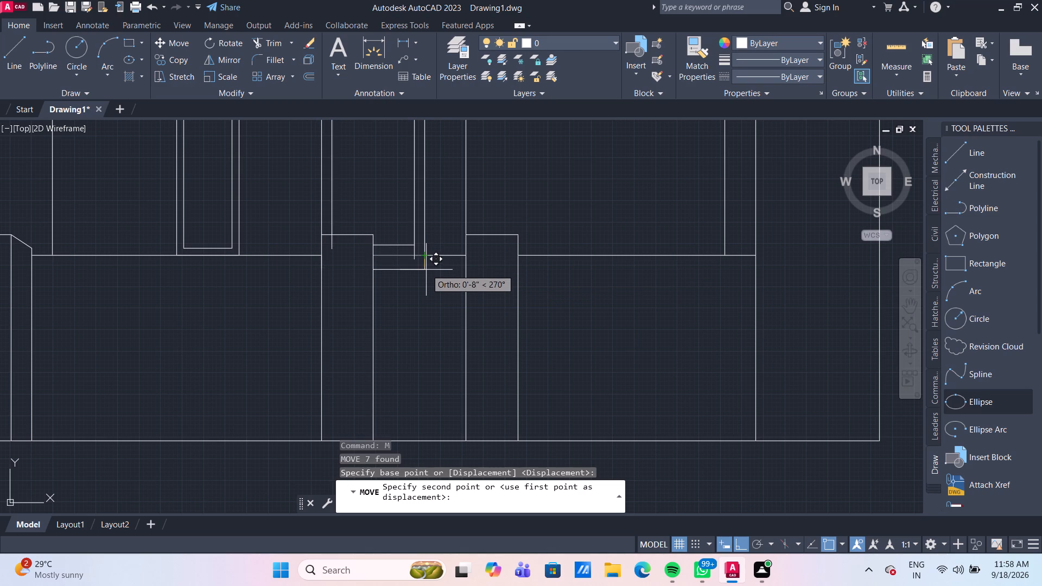
{"action": "type", "text": "1'"}
{"action": "key", "text": "Return"}
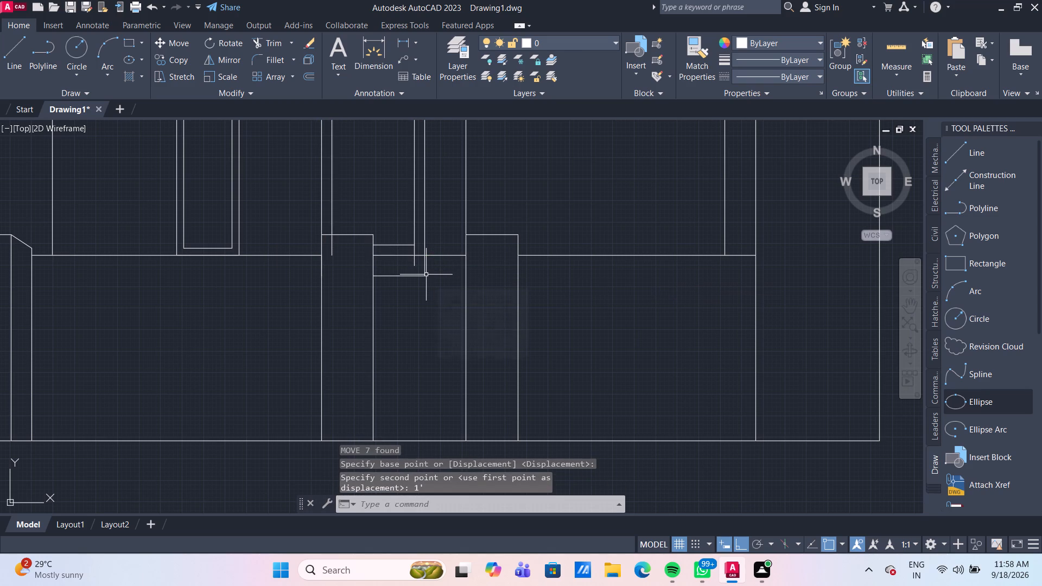
Trim the lowered door frame's bottom lines, its vertical ends below the floor line, and its line inside the first division's raised top.
{"action": "scroll", "coordinate": [410, 332], "scroll_direction": "up", "scroll_amount": 1}
{"action": "middle_click_drag", "start_coordinate": [420, 330], "coordinate": [427, 390]}
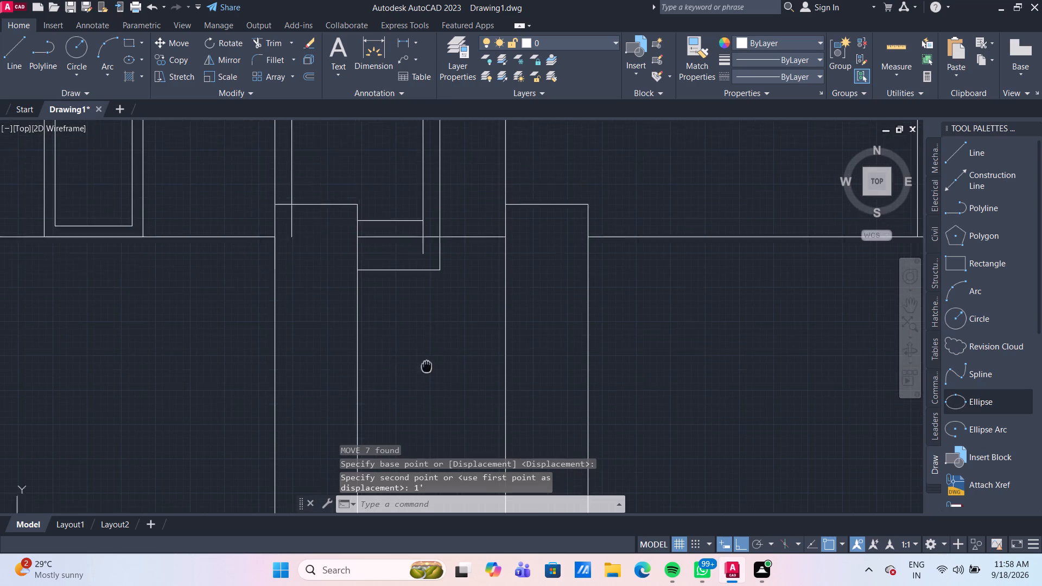
{"action": "middle_click_drag", "start_coordinate": [427, 390], "coordinate": [426, 390]}
{"action": "key", "text": "Escape"}
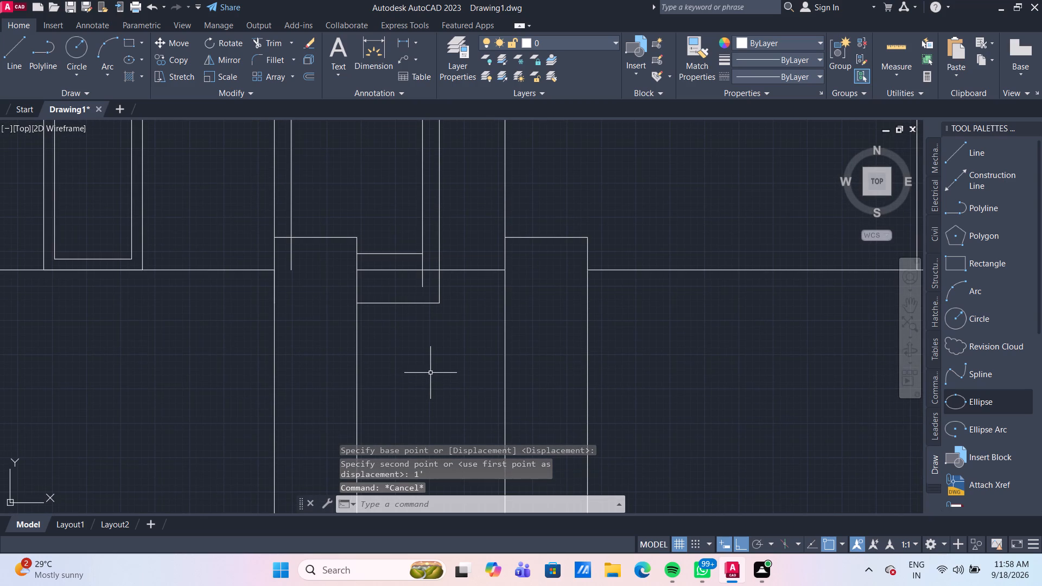
{"action": "type", "text": "TR"}
{"action": "key", "text": "Return"}
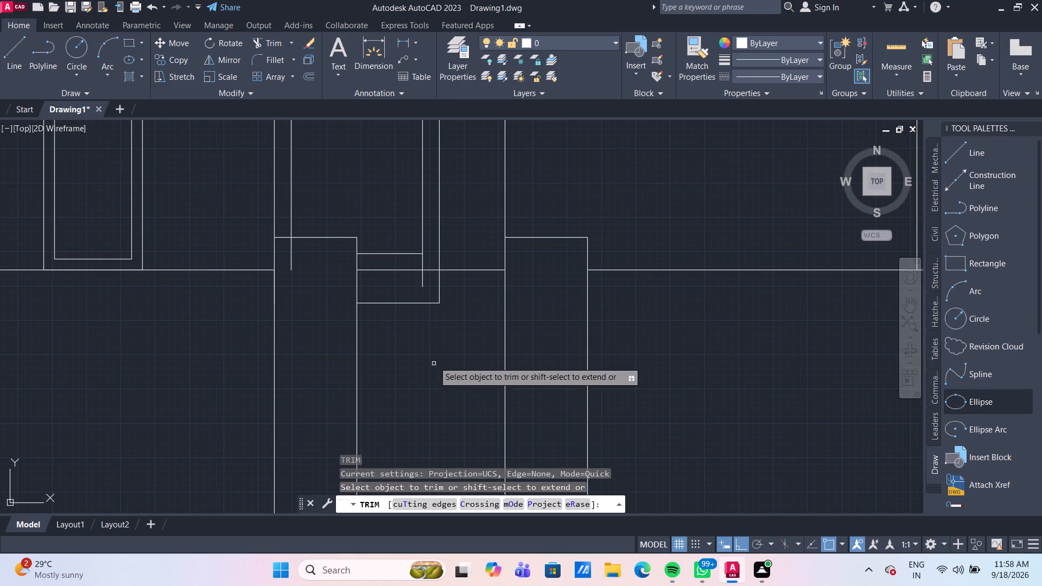
{"action": "left_click", "coordinate": [291, 257]}
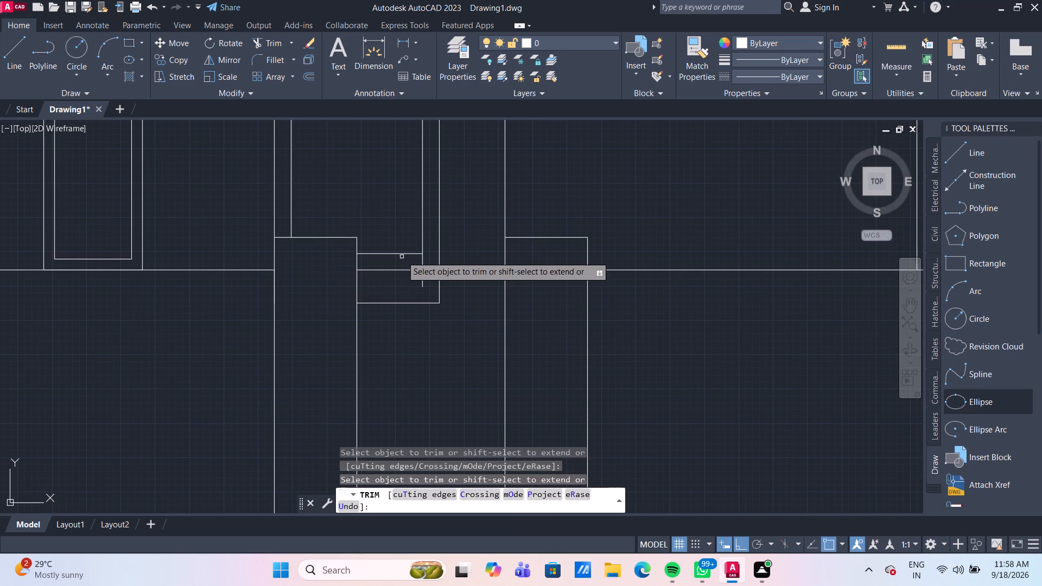
{"action": "left_click", "coordinate": [400, 253]}
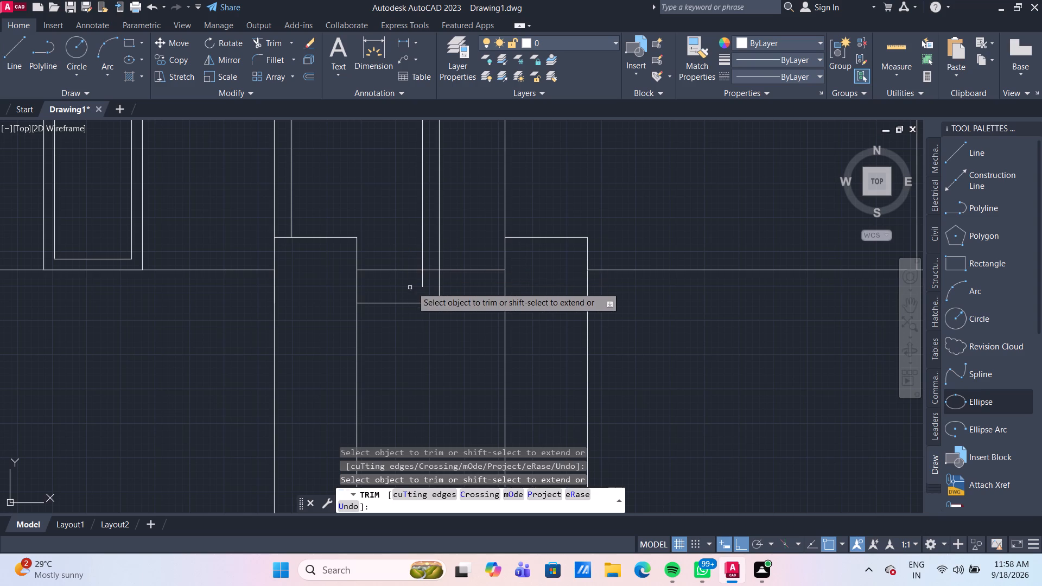
{"action": "left_click", "coordinate": [421, 282]}
{"action": "left_click", "coordinate": [415, 305]}
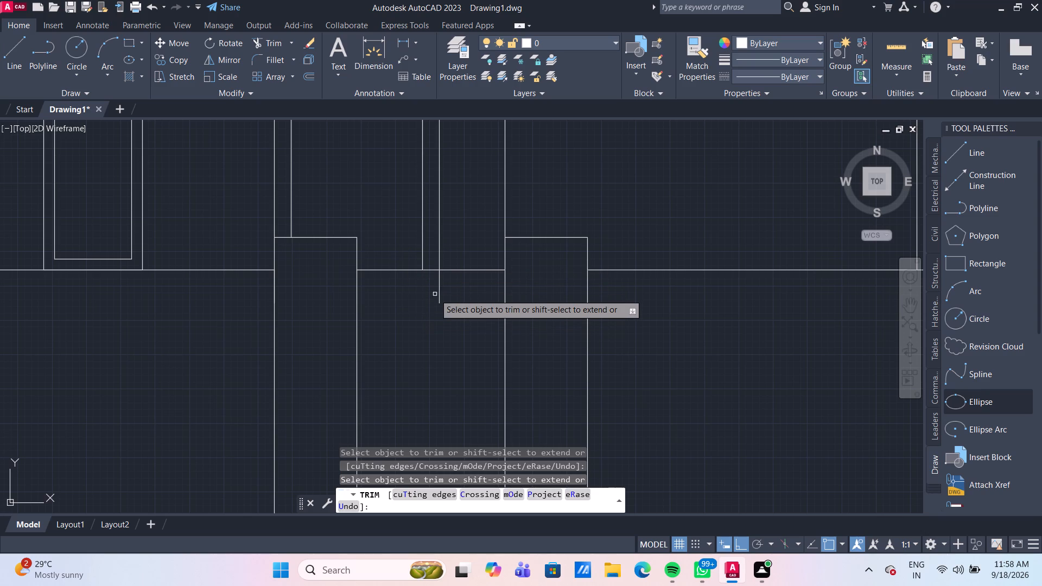
{"action": "left_click", "coordinate": [439, 292]}
{"action": "scroll", "coordinate": [439, 292], "scroll_direction": "down", "scroll_amount": 3}
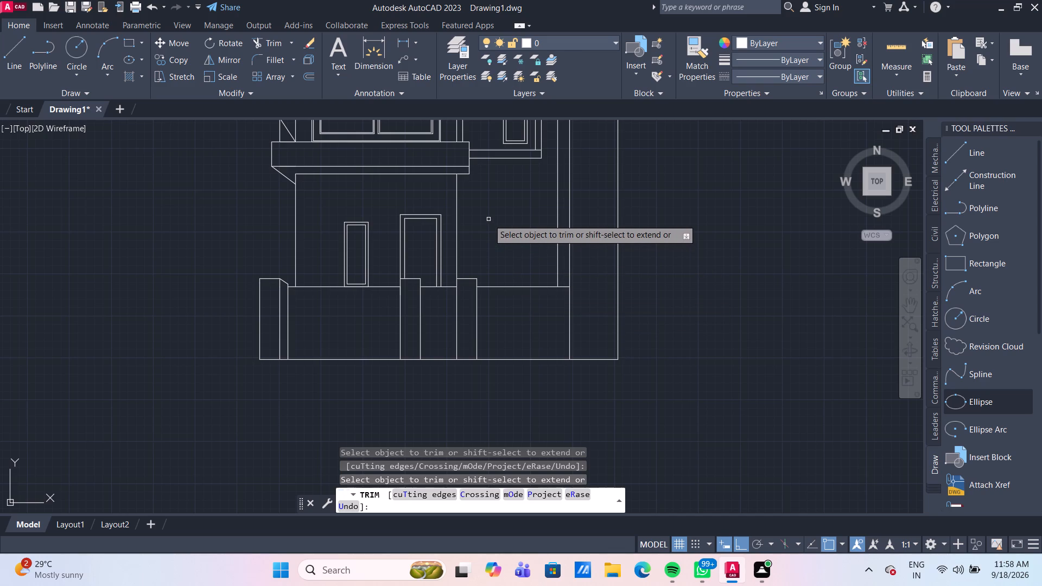
{"action": "key", "text": "Escape"}
Quick-measure the thin strip along the underside of the projecting balcony band above the door.
{"action": "scroll", "coordinate": [476, 214], "scroll_direction": "down", "scroll_amount": 1}
{"action": "middle_click_drag", "start_coordinate": [485, 214], "coordinate": [489, 272]}
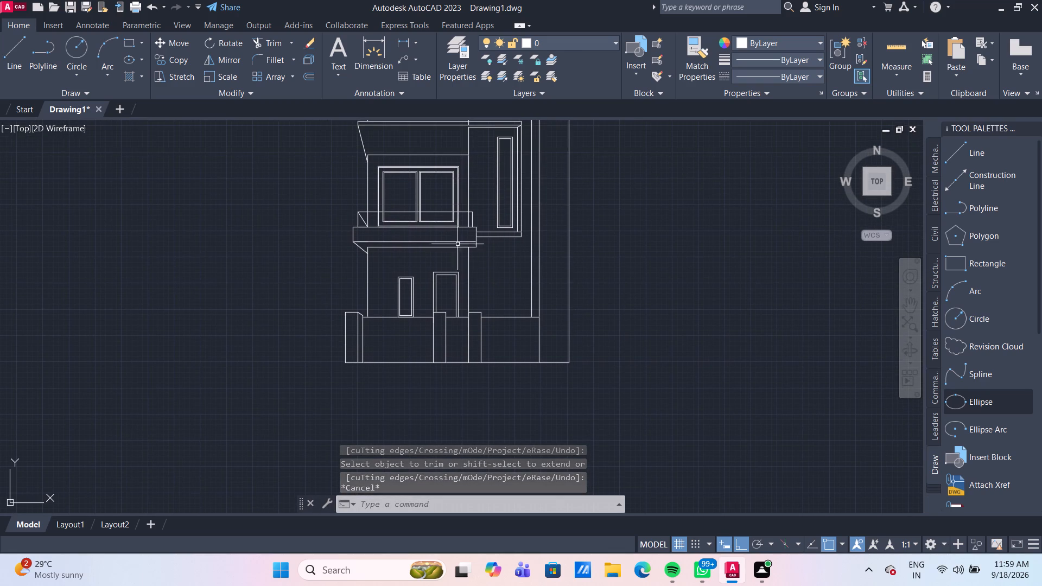
{"action": "scroll", "coordinate": [430, 235], "scroll_direction": "up", "scroll_amount": 2}
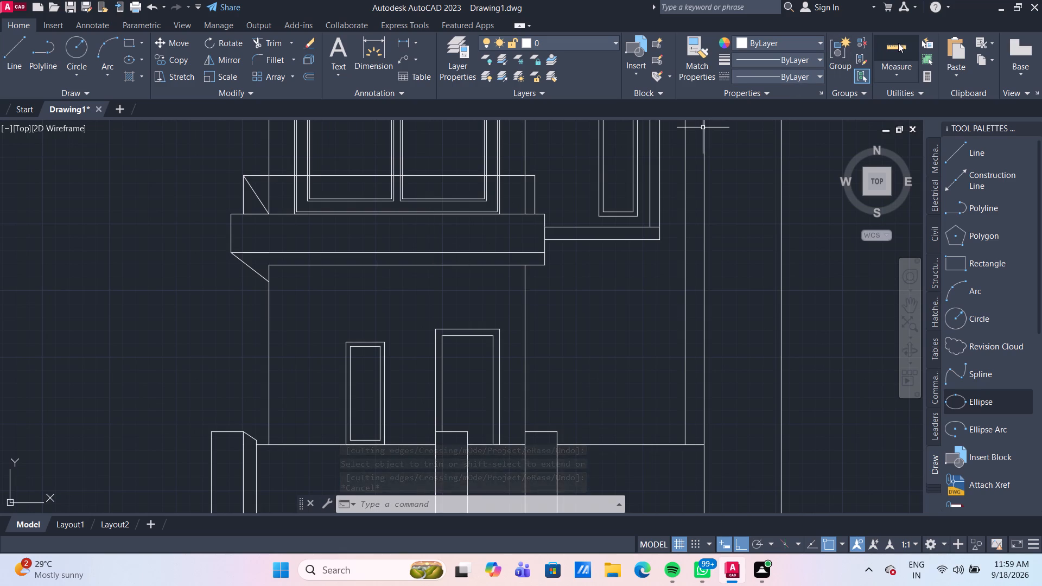
{"action": "left_click", "coordinate": [898, 43]}
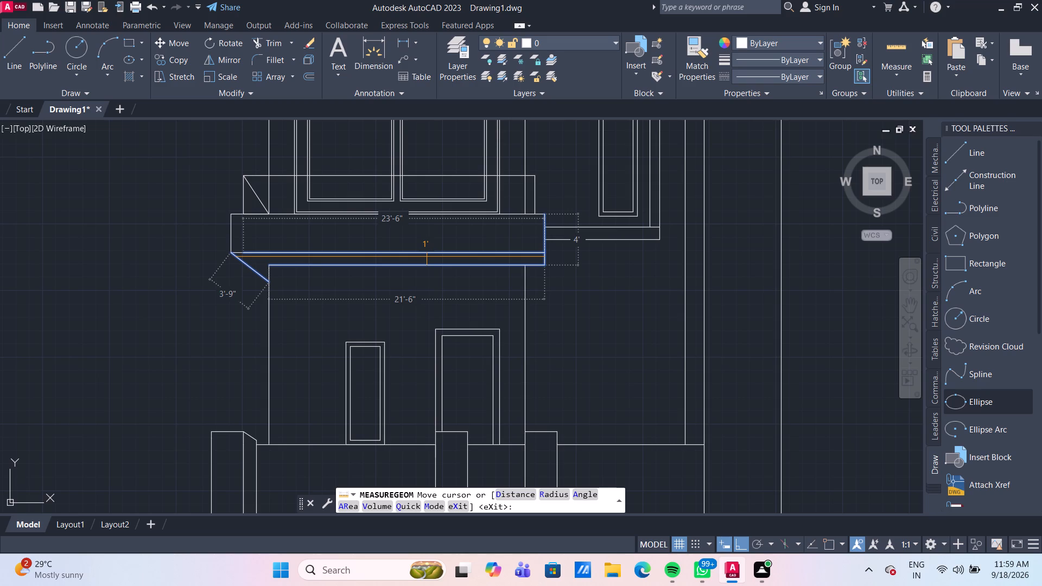
{"action": "key", "text": "Escape"}
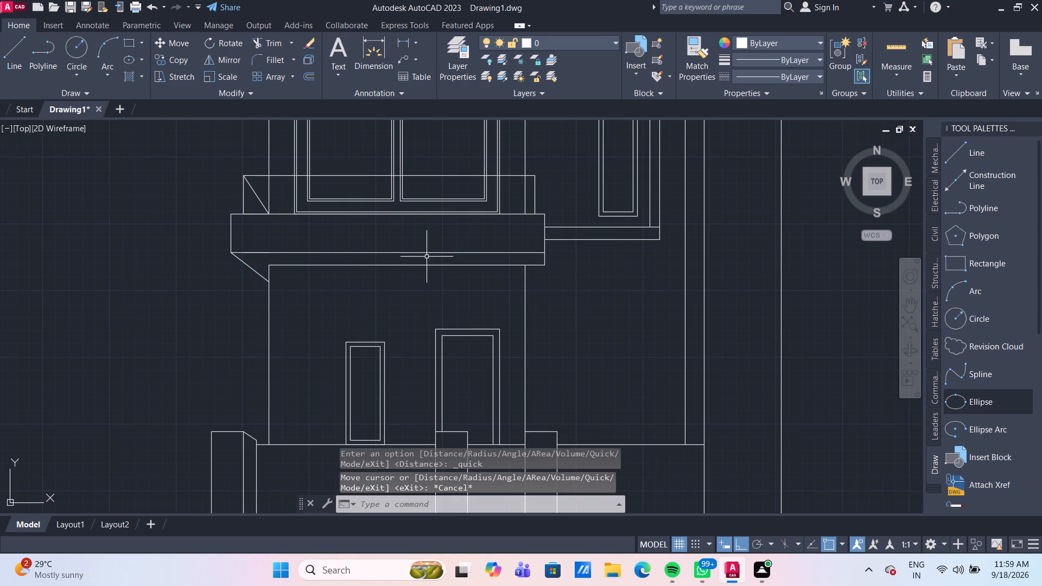
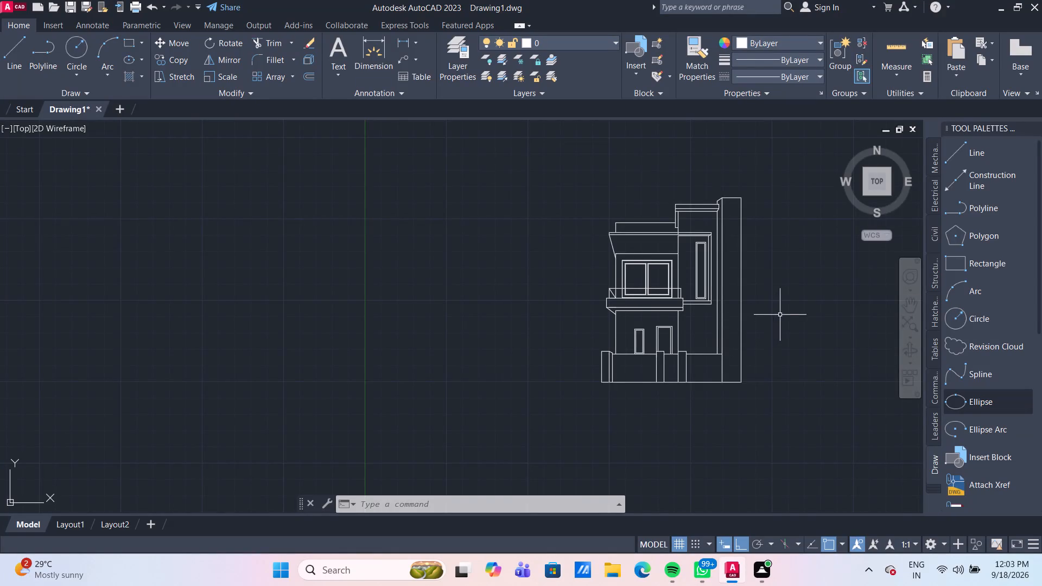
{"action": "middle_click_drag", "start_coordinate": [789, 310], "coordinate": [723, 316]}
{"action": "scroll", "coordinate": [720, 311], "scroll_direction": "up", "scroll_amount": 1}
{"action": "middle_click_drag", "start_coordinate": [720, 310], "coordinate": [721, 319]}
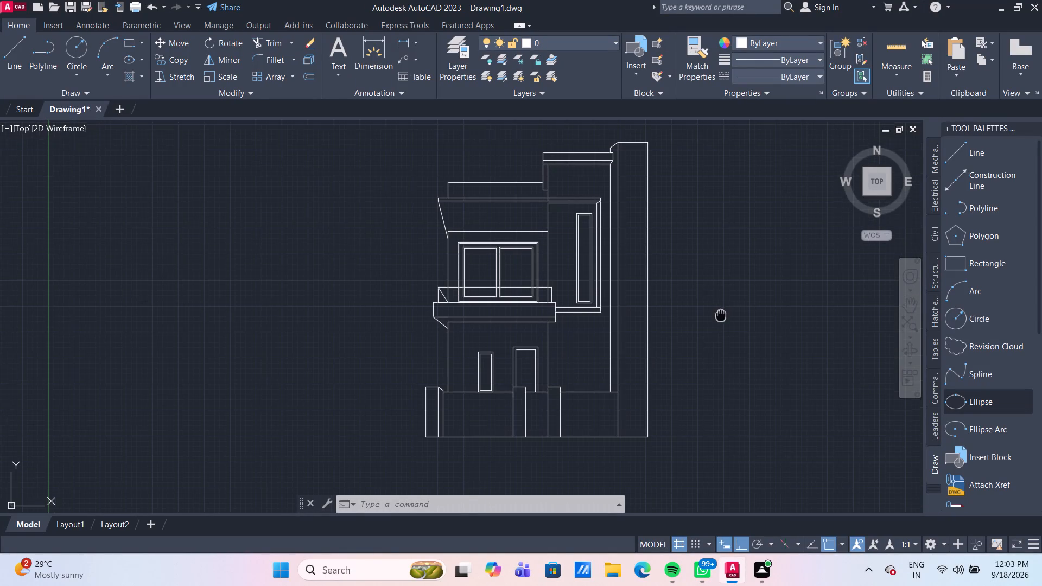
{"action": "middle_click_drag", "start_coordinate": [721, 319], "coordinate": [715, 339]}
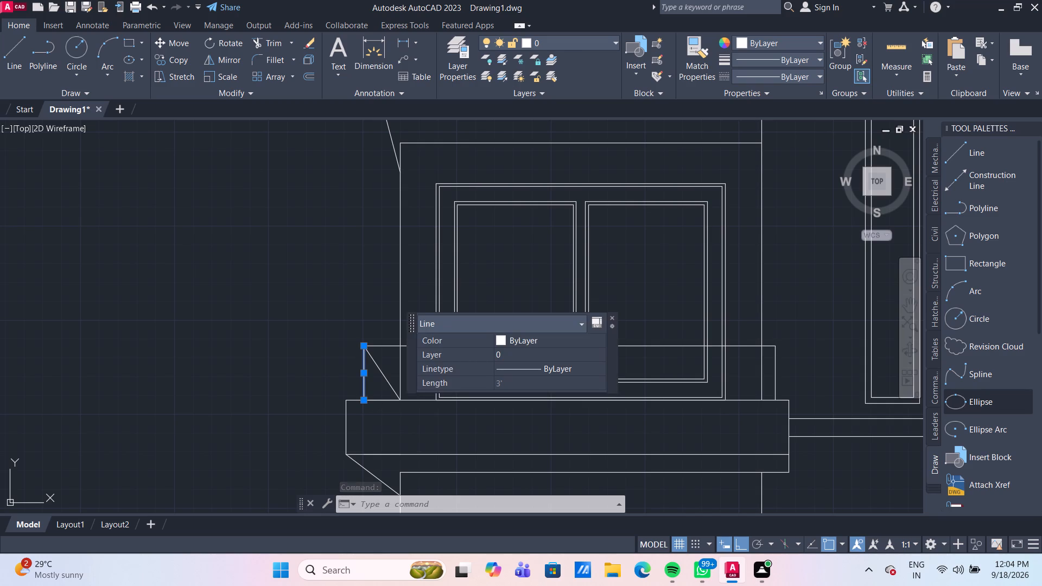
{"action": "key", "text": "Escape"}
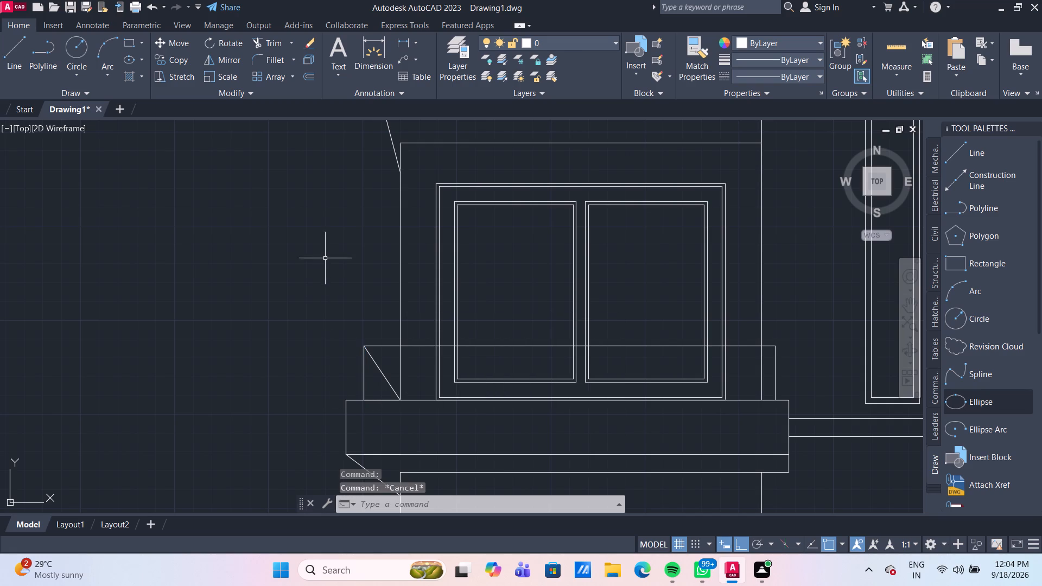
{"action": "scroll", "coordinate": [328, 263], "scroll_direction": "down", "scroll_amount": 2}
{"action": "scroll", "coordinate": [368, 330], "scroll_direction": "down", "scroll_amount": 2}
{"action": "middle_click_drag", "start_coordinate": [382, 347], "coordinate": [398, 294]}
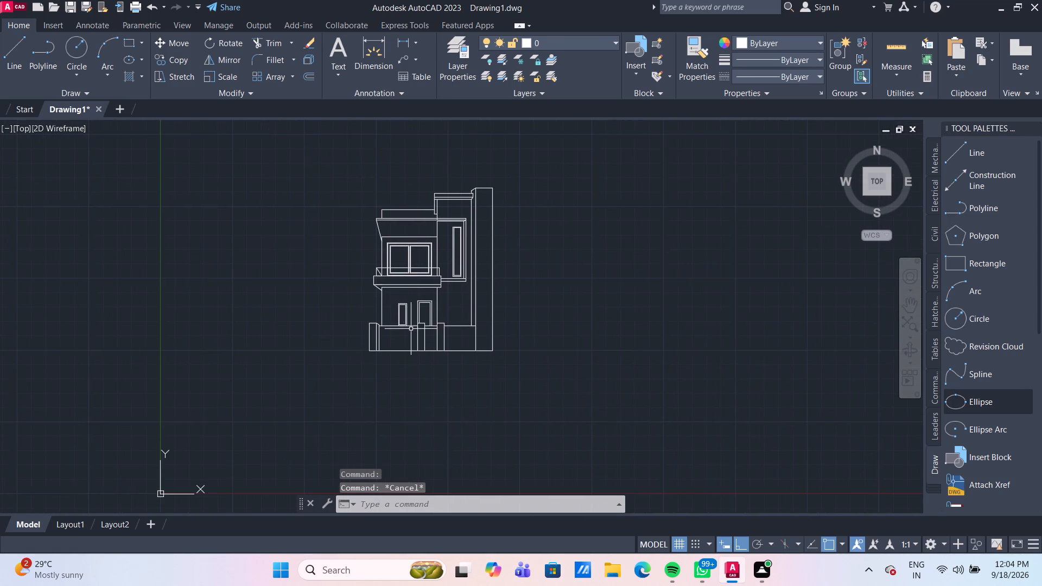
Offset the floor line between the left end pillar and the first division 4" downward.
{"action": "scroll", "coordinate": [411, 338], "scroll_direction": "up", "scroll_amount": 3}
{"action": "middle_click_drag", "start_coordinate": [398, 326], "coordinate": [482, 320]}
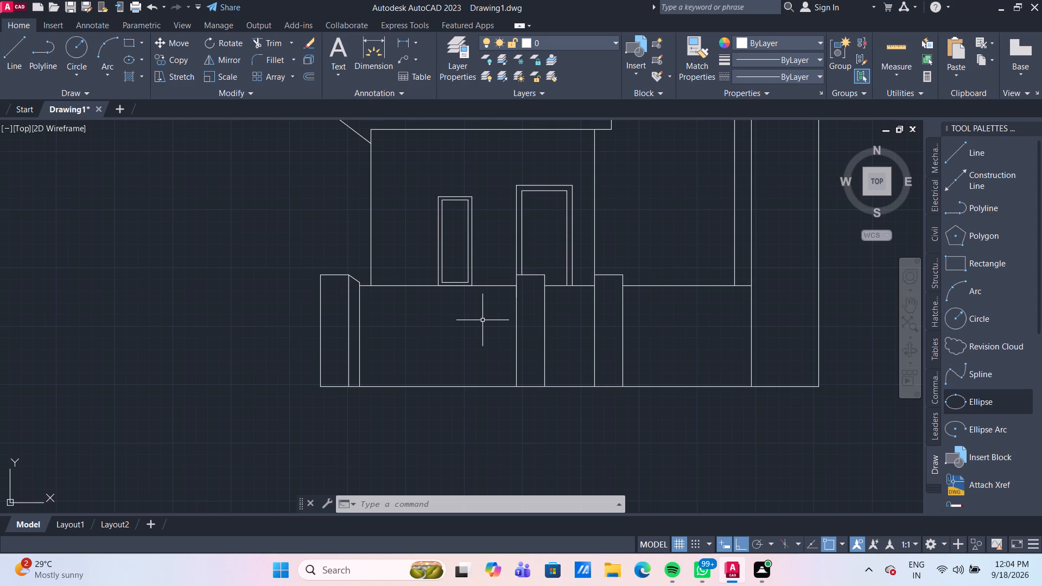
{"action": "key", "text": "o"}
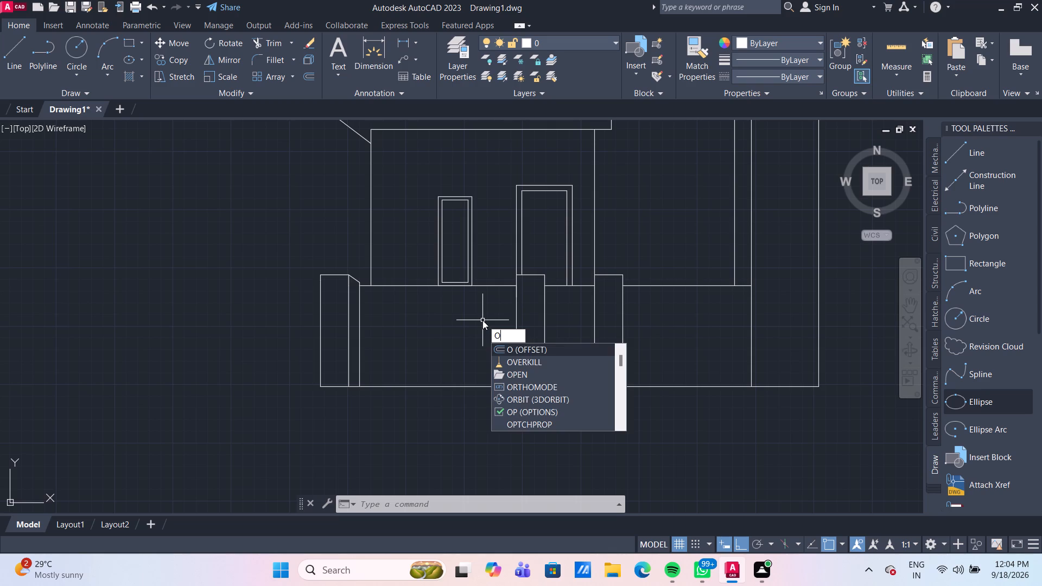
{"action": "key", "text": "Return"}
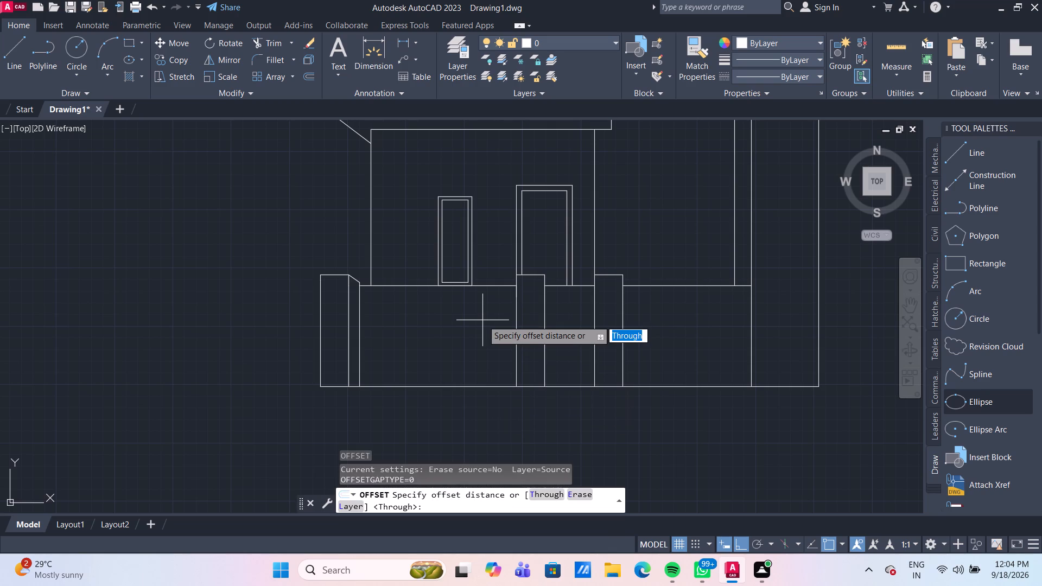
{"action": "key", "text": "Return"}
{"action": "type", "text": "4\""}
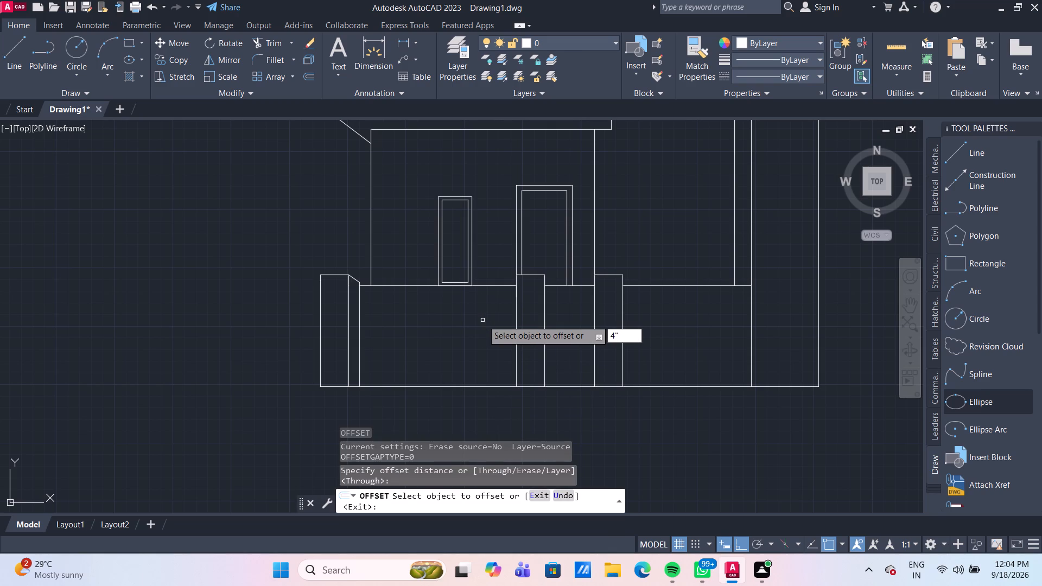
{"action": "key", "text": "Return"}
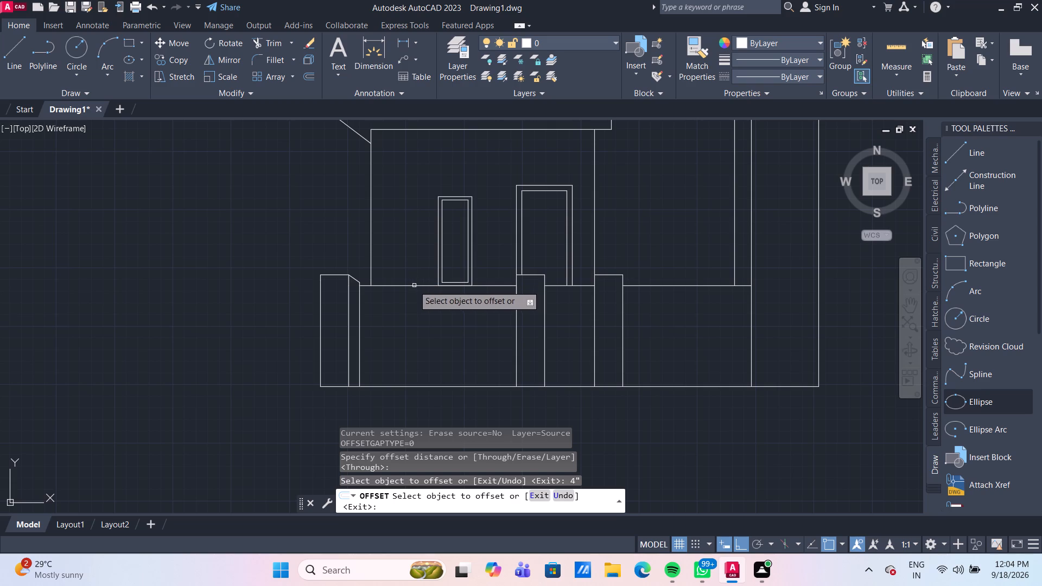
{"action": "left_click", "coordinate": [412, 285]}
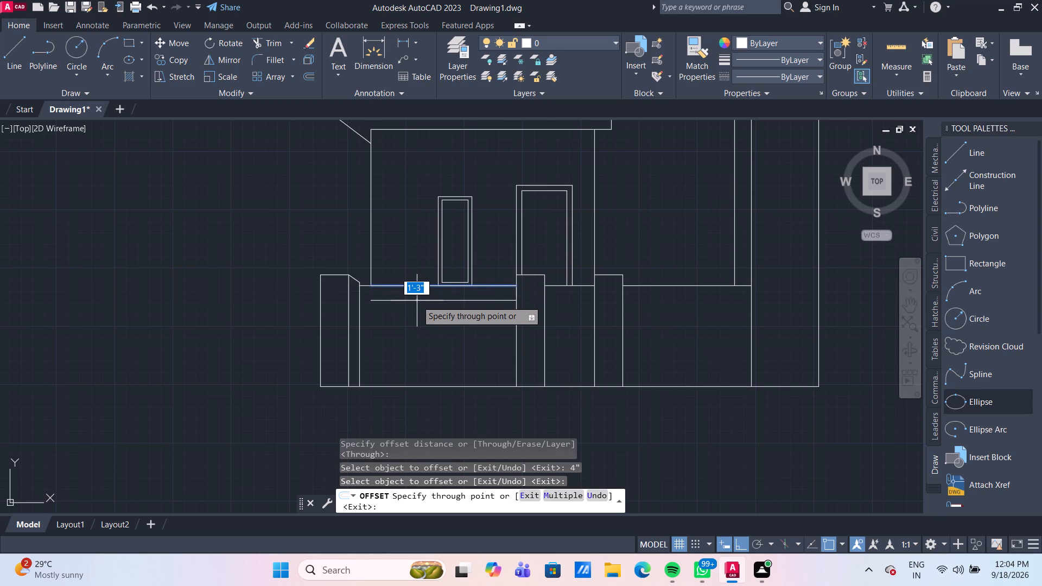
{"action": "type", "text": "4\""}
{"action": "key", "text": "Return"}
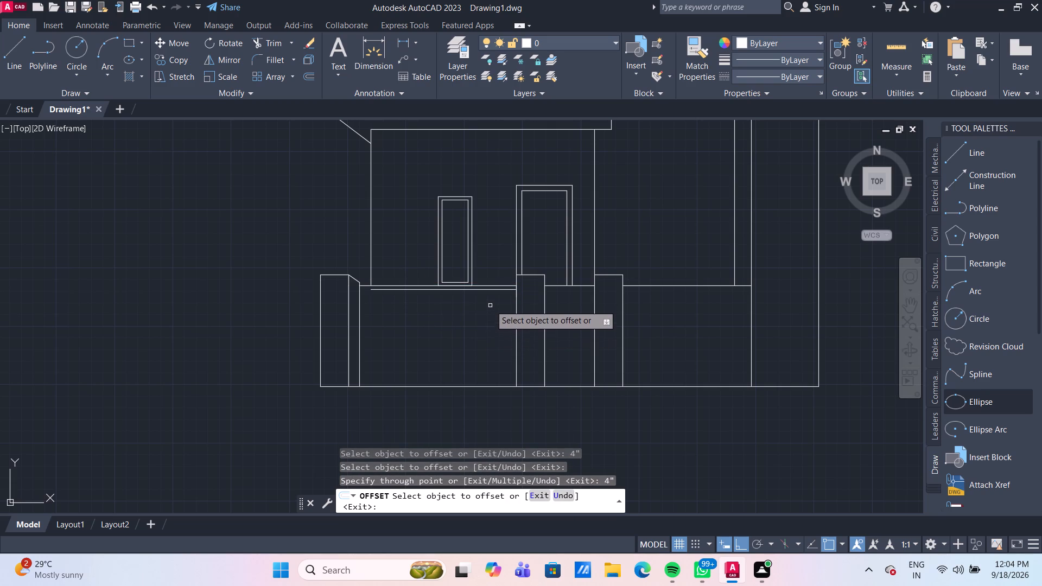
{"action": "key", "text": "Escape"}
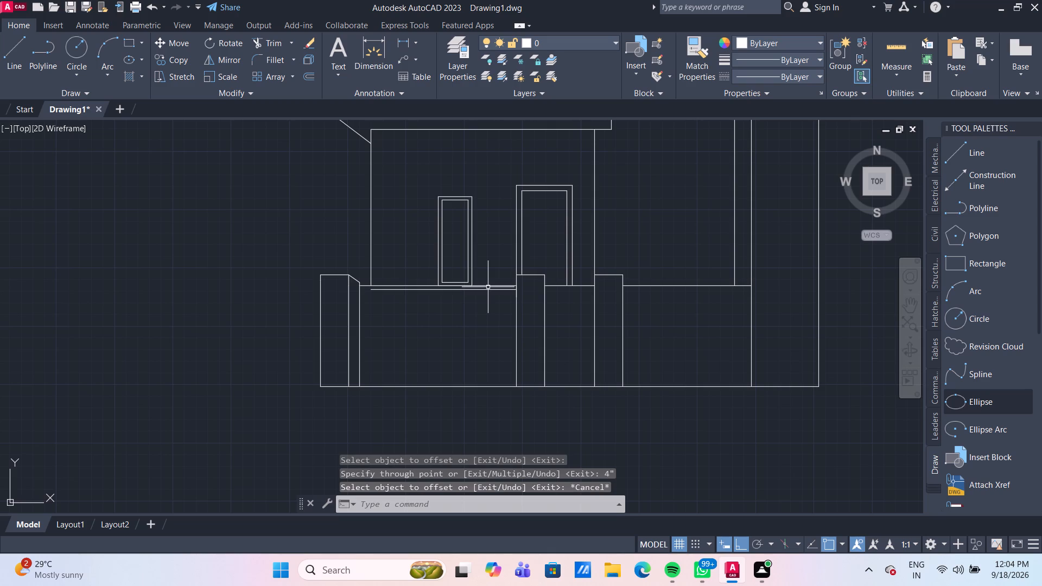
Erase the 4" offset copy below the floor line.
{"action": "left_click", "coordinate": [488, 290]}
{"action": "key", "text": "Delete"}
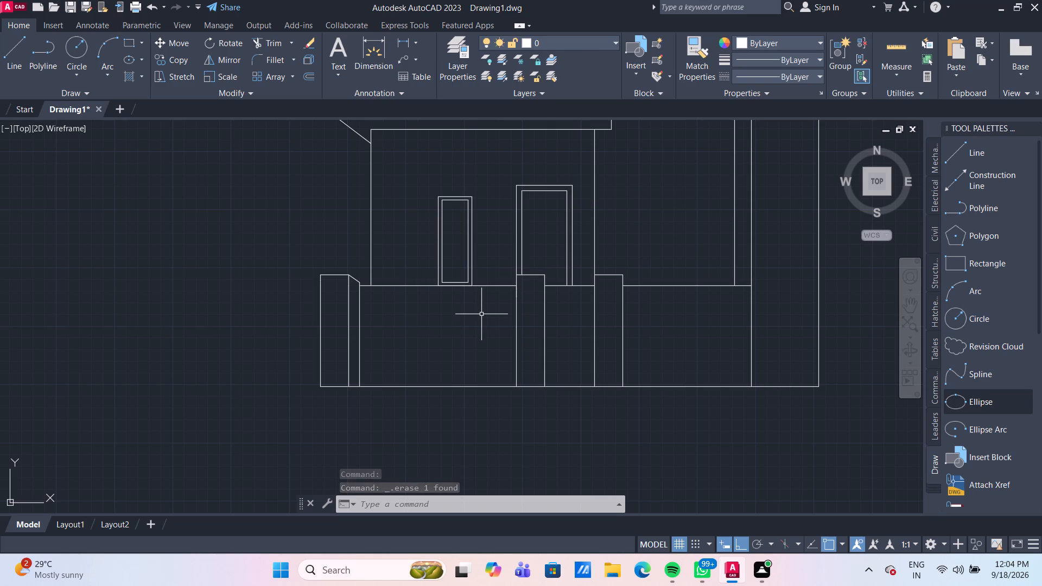
Offset the four boundary lines of the wide bay between the left end pillar and the first division 6" inward.
{"action": "key", "text": "o"}
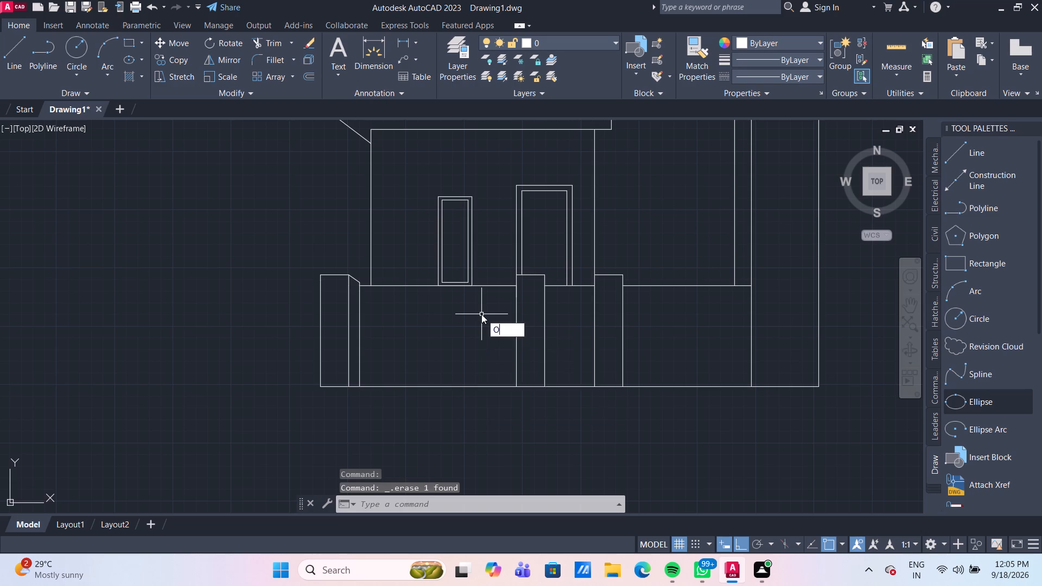
{"action": "key", "text": "Return"}
{"action": "type", "text": "6\""}
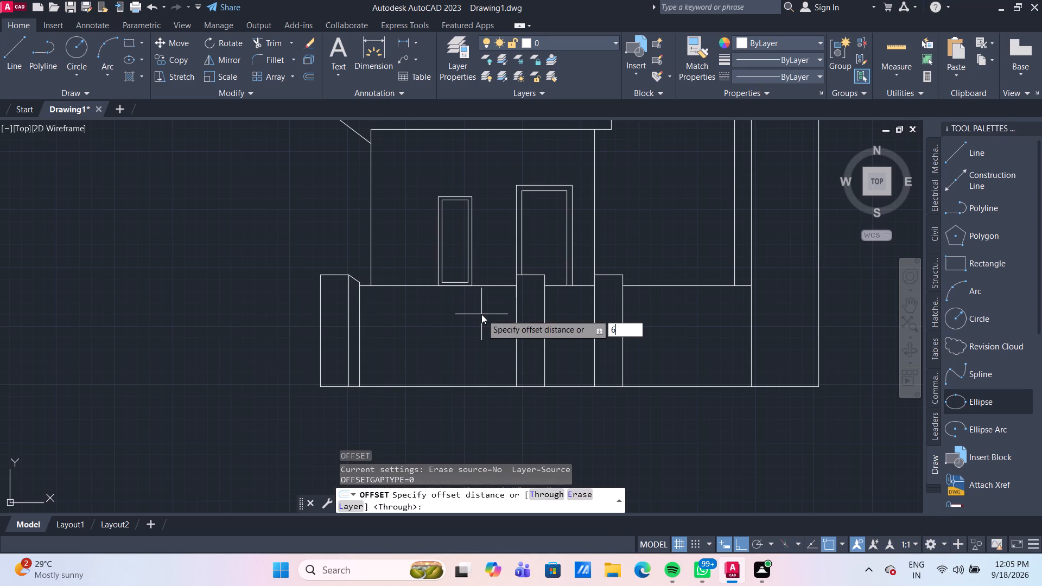
{"action": "key", "text": "Return"}
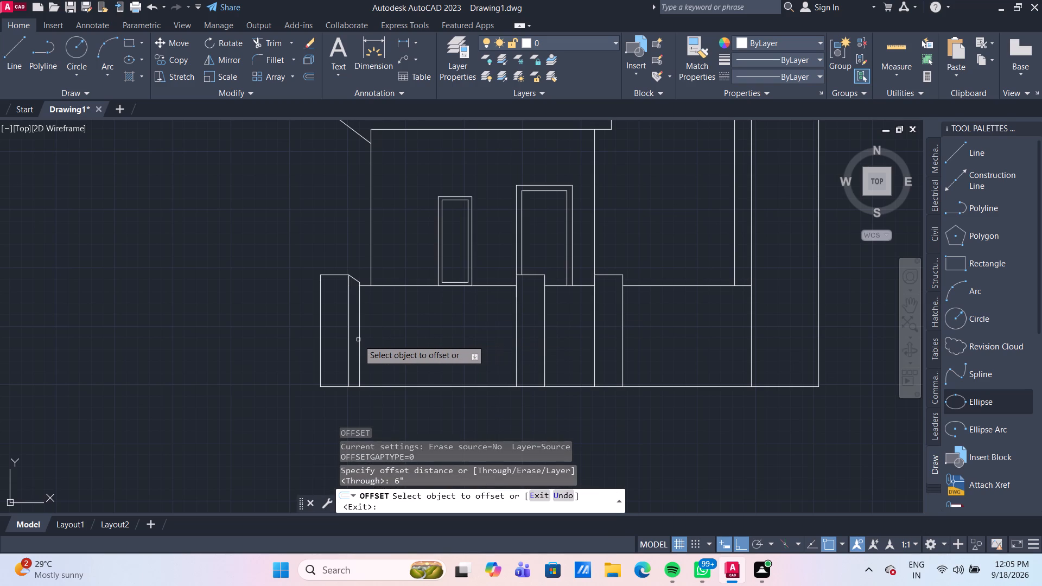
{"action": "left_click", "coordinate": [360, 340]}
{"action": "left_click", "coordinate": [367, 340]}
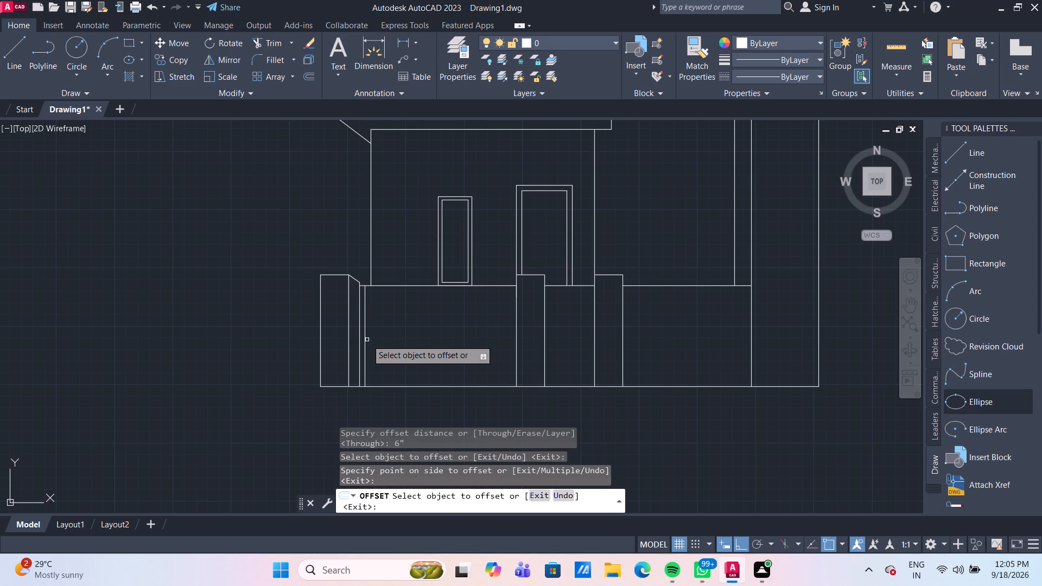
{"action": "left_click", "coordinate": [419, 286]}
{"action": "left_click", "coordinate": [420, 297]}
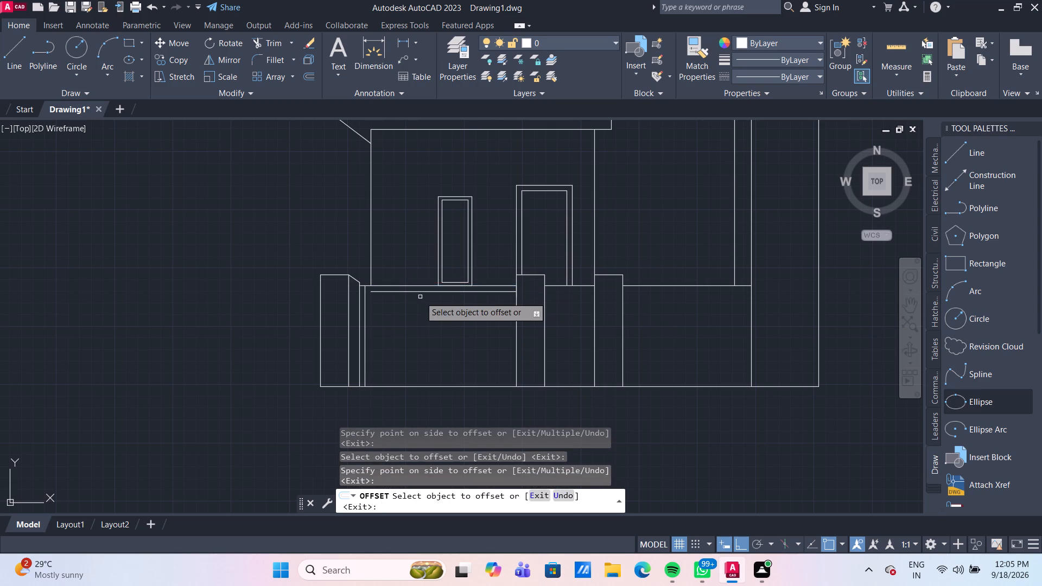
{"action": "left_click", "coordinate": [428, 387]}
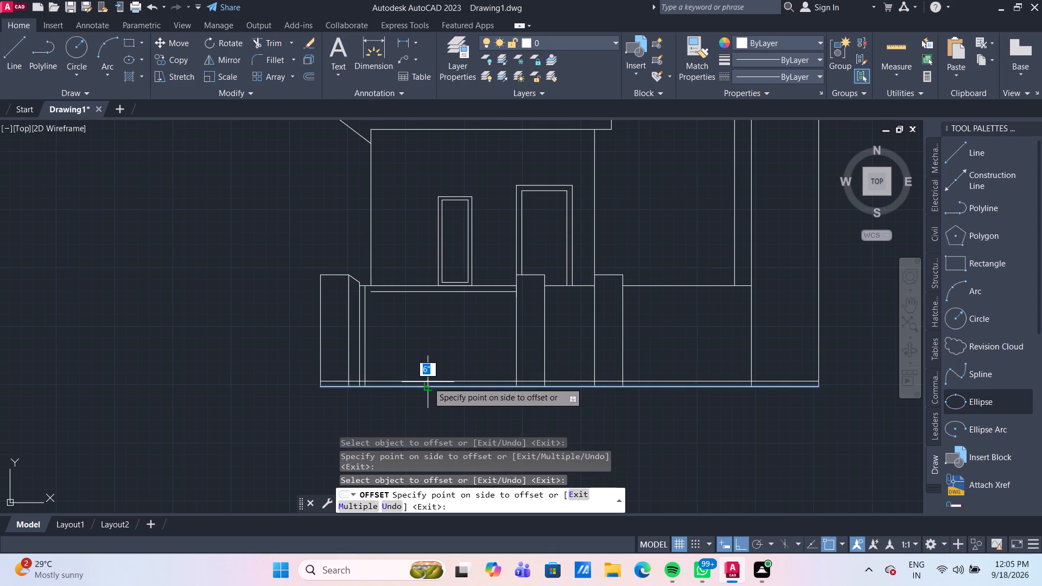
{"action": "left_click", "coordinate": [428, 382]}
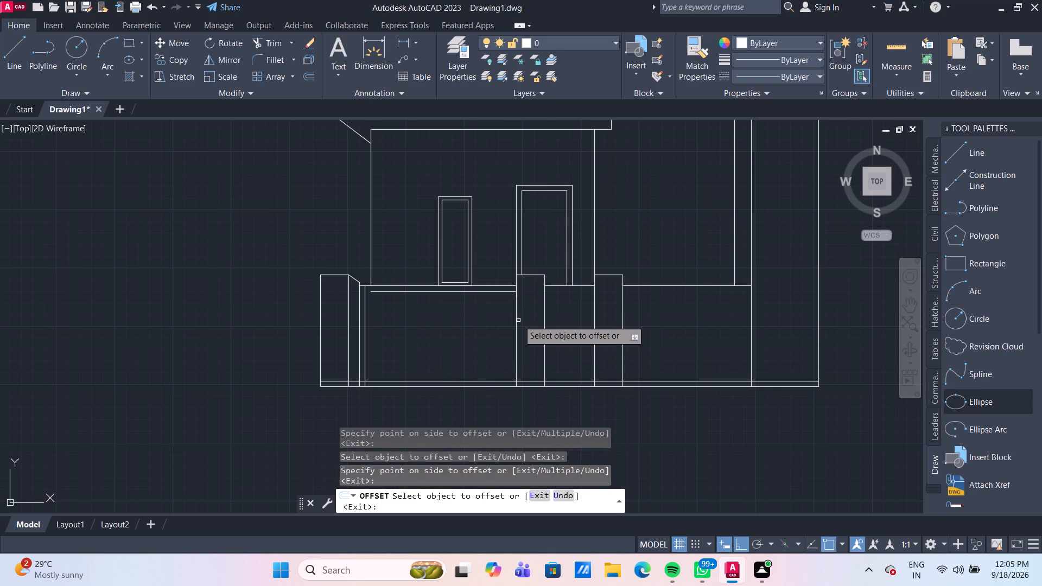
{"action": "left_click", "coordinate": [516, 325]}
{"action": "left_click", "coordinate": [505, 328]}
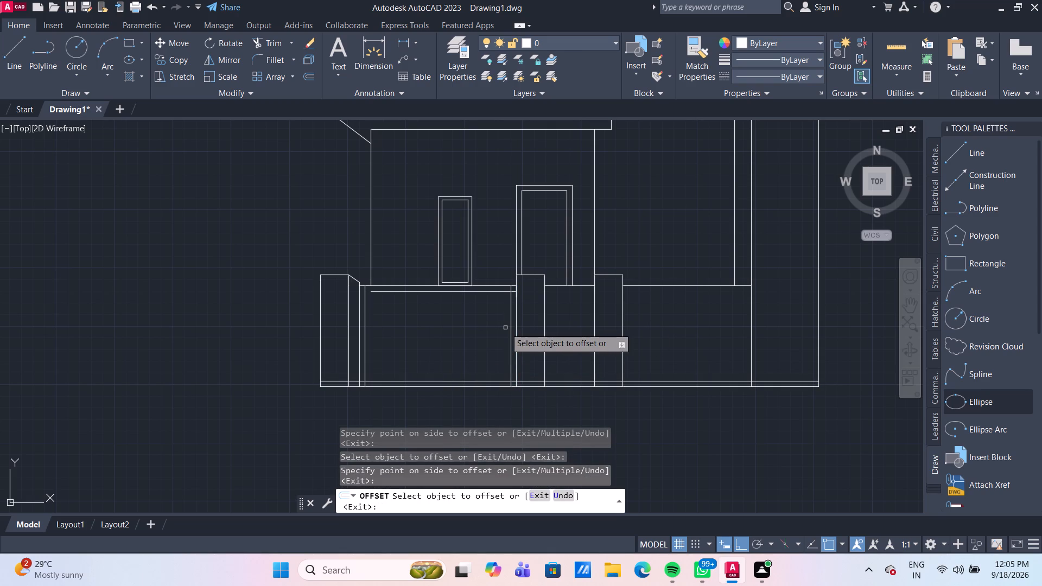
Offset the side lines and floor line of the narrow bay between the two divisions 6" inward.
{"action": "left_click", "coordinate": [545, 321]}
{"action": "left_click", "coordinate": [553, 321]}
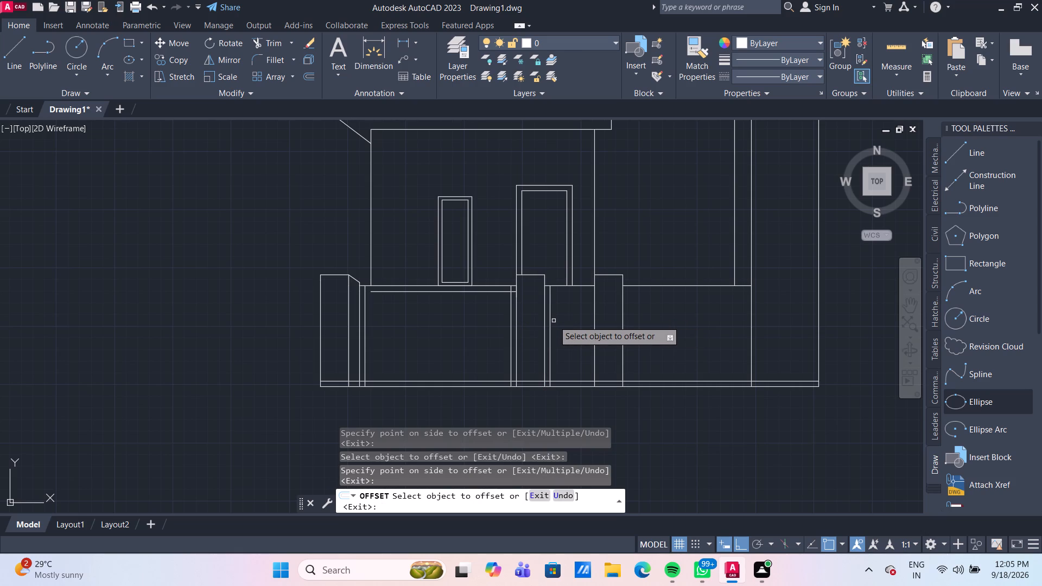
{"action": "left_click", "coordinate": [595, 323]}
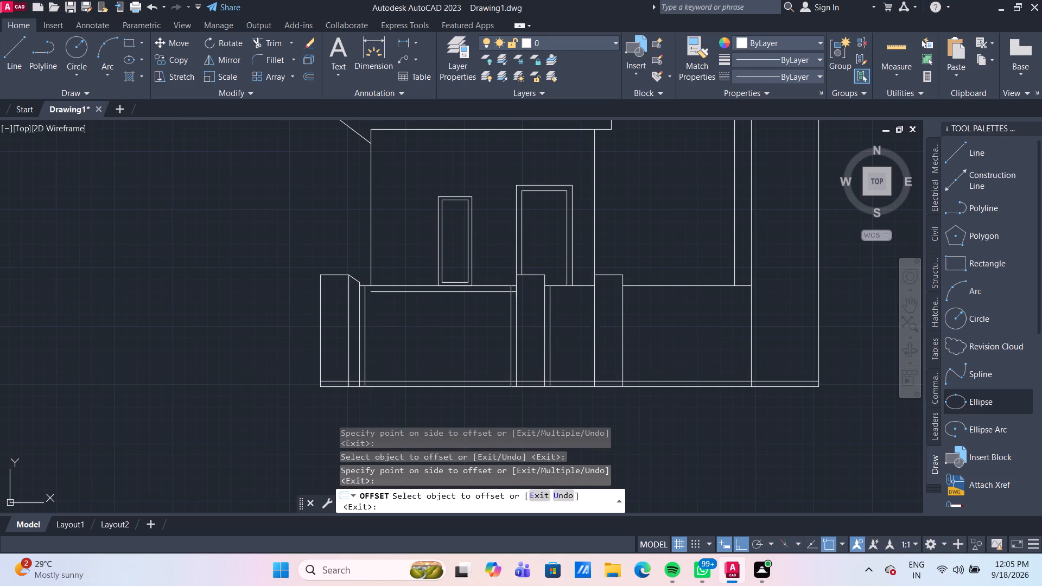
{"action": "left_click", "coordinate": [581, 322]}
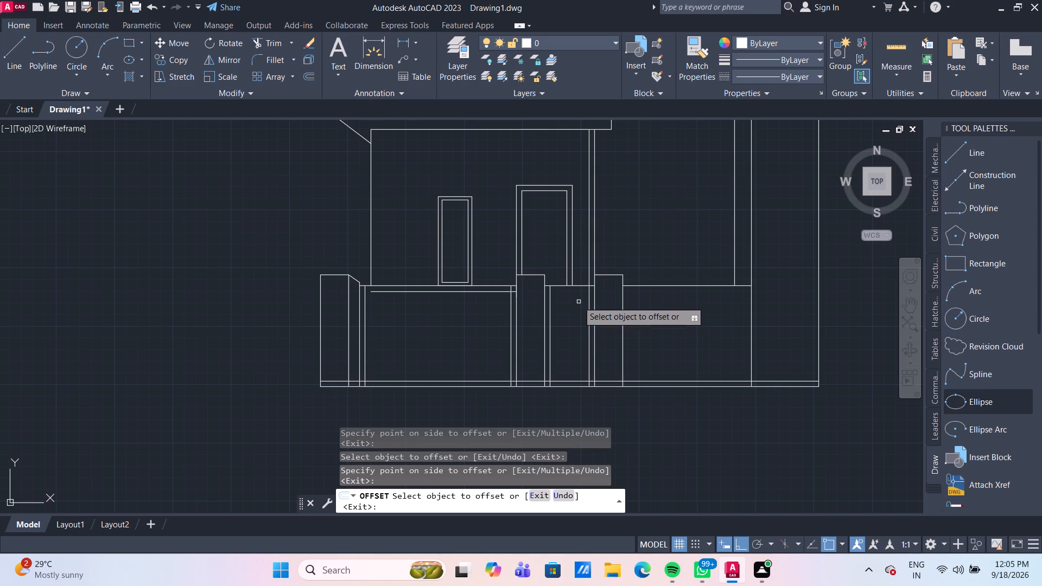
{"action": "left_click_drag", "start_coordinate": [577, 286], "coordinate": [579, 294]}
{"action": "left_click", "coordinate": [579, 300]}
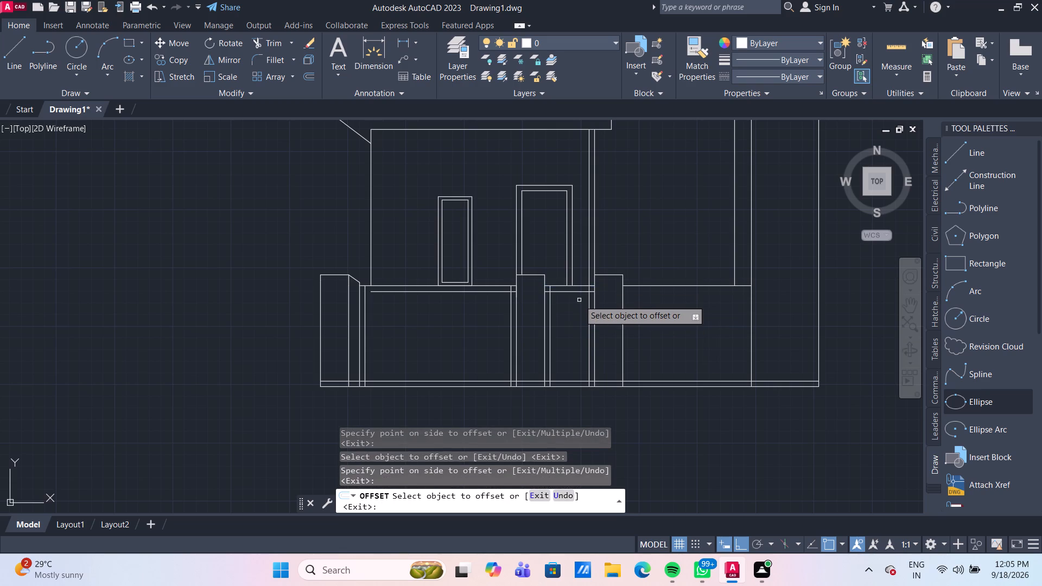
{"action": "key", "text": "Escape"}
Trim the excess of the 6" offset lines around the two lowest-level bays.
{"action": "type", "text": "TR"}
{"action": "key", "text": "Return"}
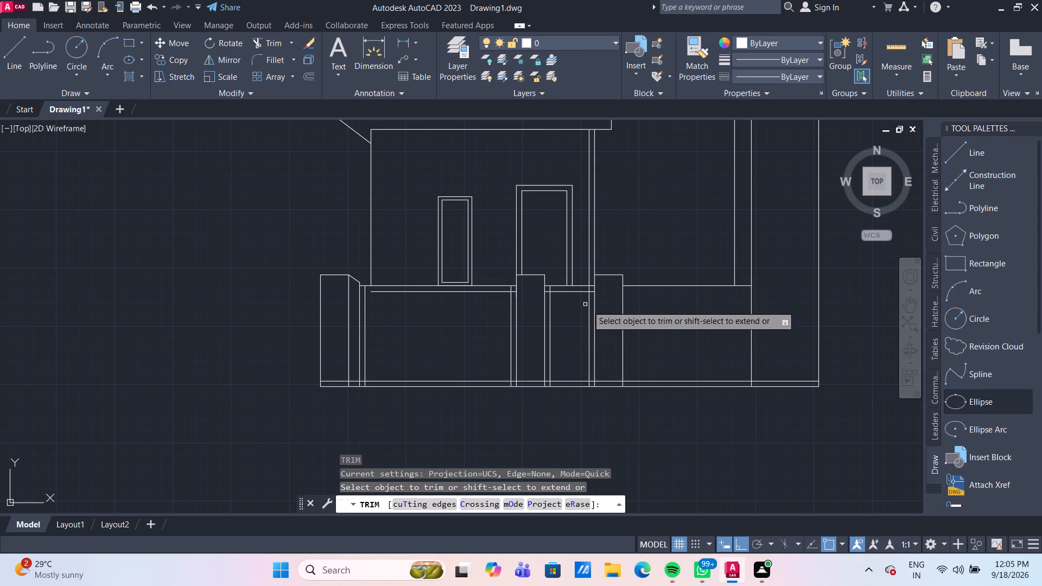
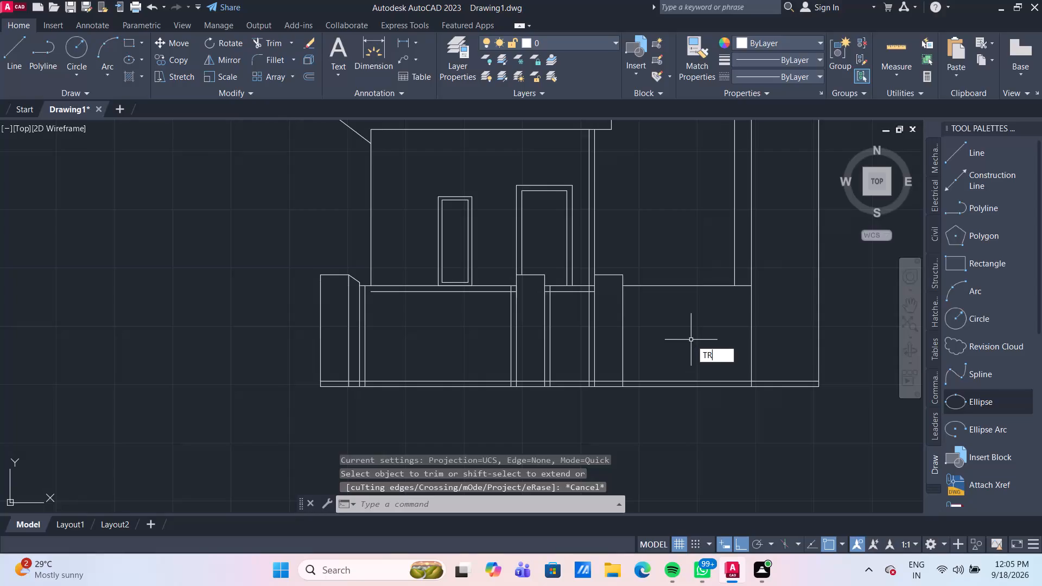
Trim the 6" inset lines at the narrow bay's two upper corners and at the wide bay's upper corner beside the first division.
{"action": "key", "text": "Return"}
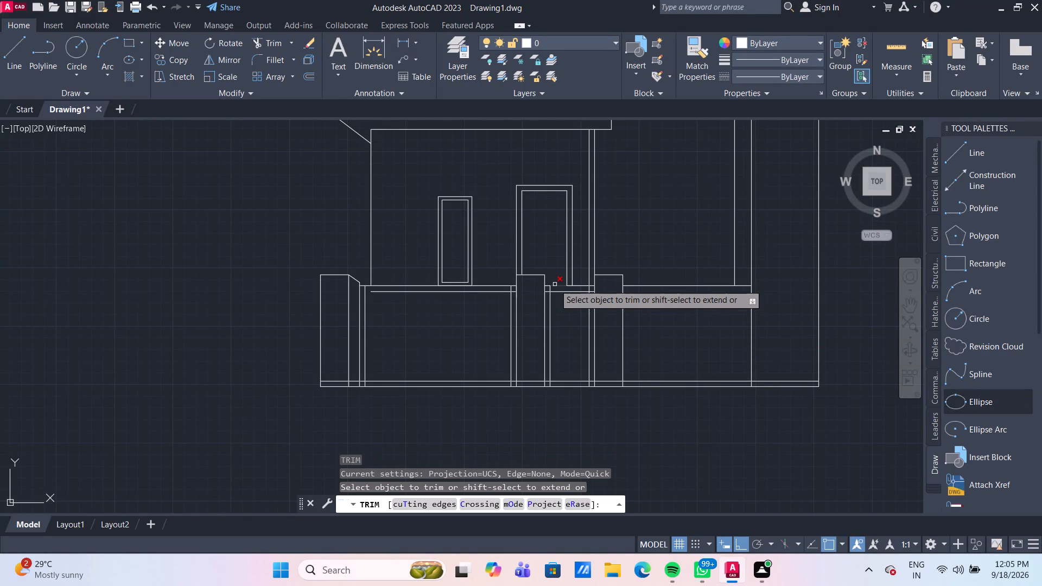
{"action": "scroll", "coordinate": [566, 272], "scroll_direction": "up", "scroll_amount": 1}
{"action": "scroll", "coordinate": [599, 243], "scroll_direction": "down", "scroll_amount": 1}
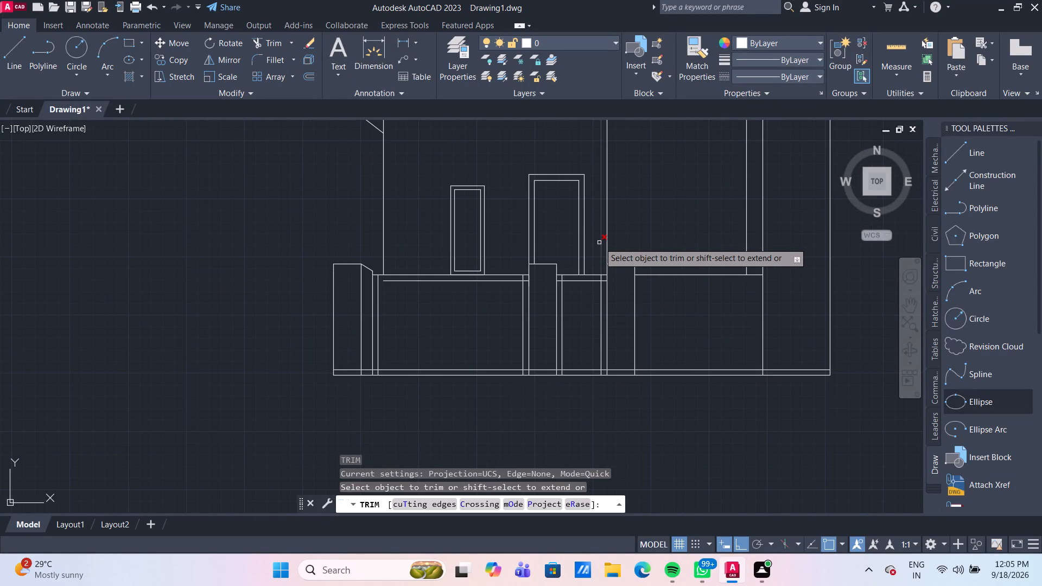
{"action": "left_click", "coordinate": [599, 243]}
{"action": "scroll", "coordinate": [599, 243], "scroll_direction": "down", "scroll_amount": 3}
{"action": "scroll", "coordinate": [599, 243], "scroll_direction": "up", "scroll_amount": 5}
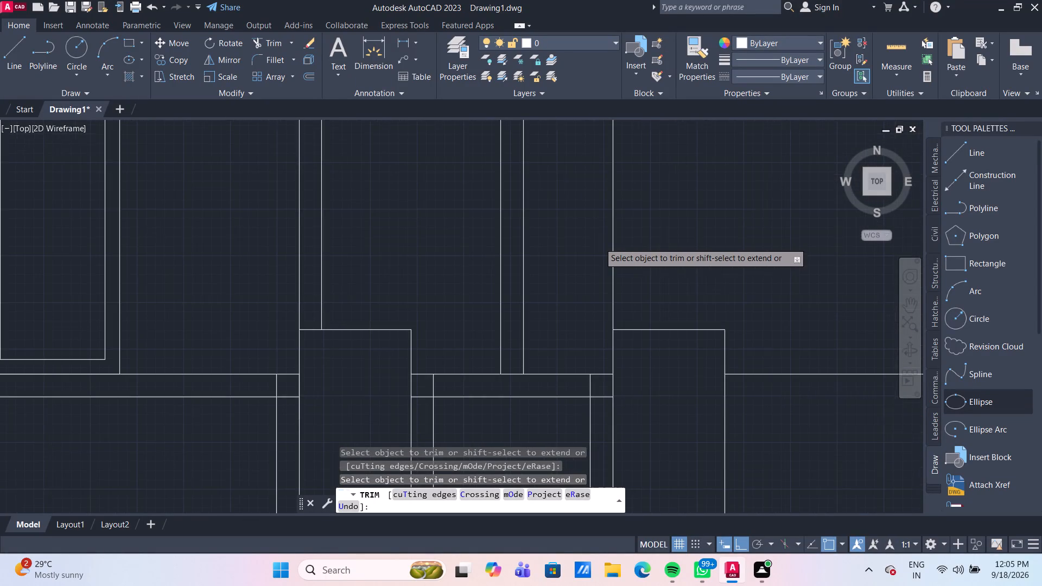
{"action": "scroll", "coordinate": [599, 243], "scroll_direction": "up", "scroll_amount": 1}
{"action": "middle_click_drag", "start_coordinate": [598, 251], "coordinate": [578, 185]}
{"action": "scroll", "coordinate": [573, 222], "scroll_direction": "down", "scroll_amount": 1}
{"action": "left_click", "coordinate": [572, 285]}
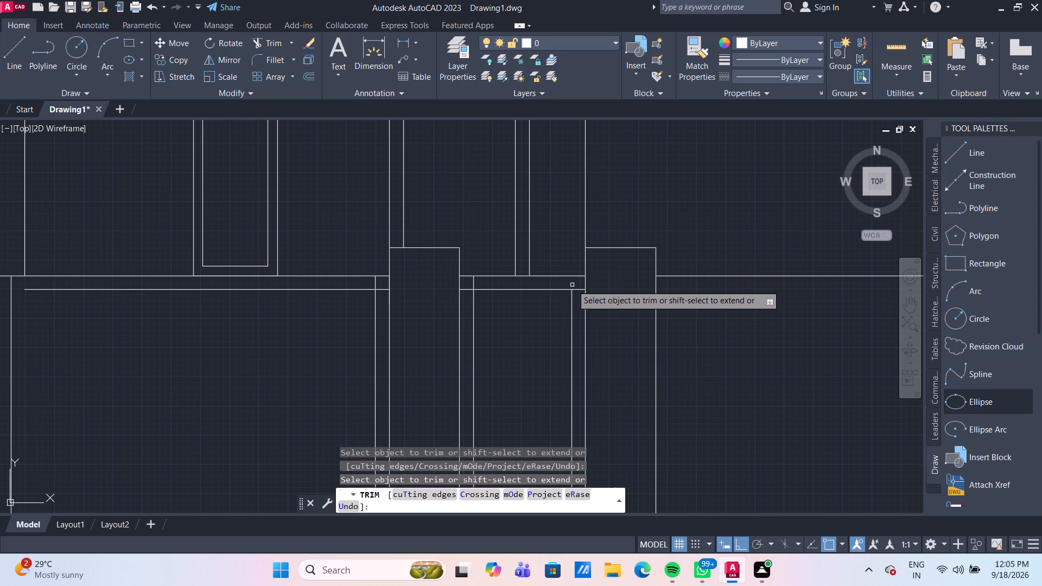
{"action": "left_click", "coordinate": [580, 290]}
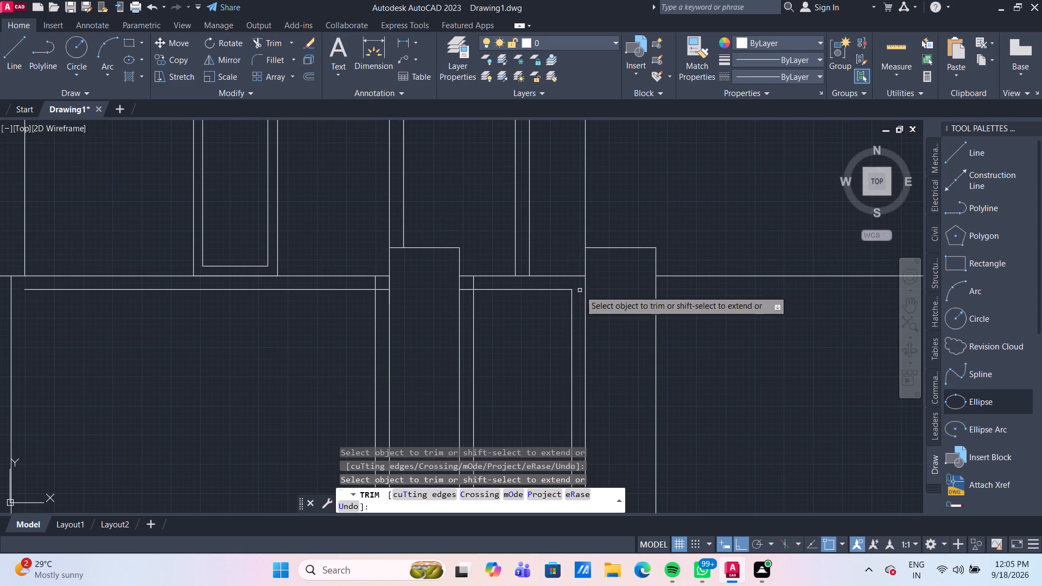
{"action": "left_click", "coordinate": [473, 284]}
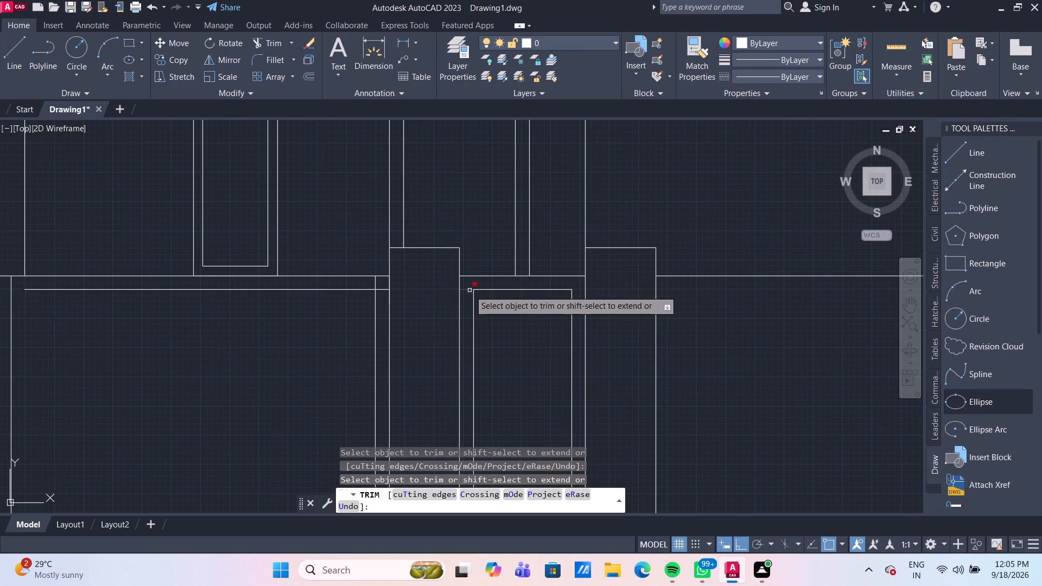
{"action": "left_click", "coordinate": [469, 290]}
{"action": "left_click", "coordinate": [376, 283]}
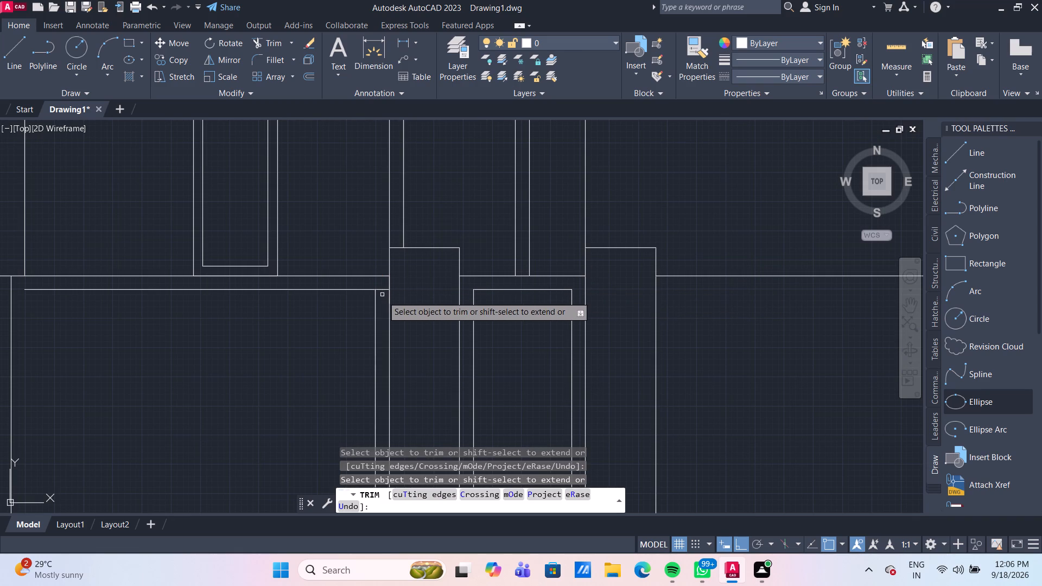
{"action": "left_click", "coordinate": [383, 291]}
Trim the 6" inset lines at the wide bay's lower corner beside the left end pillar, including the piece crossing the pillar.
{"action": "scroll", "coordinate": [111, 387], "scroll_direction": "down", "scroll_amount": 3}
{"action": "scroll", "coordinate": [115, 375], "scroll_direction": "up", "scroll_amount": 1}
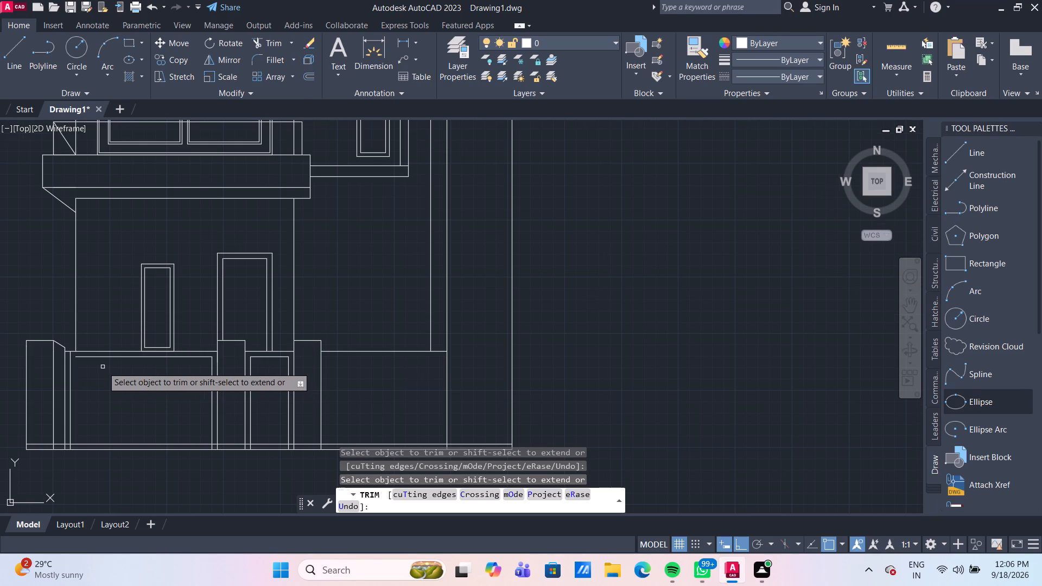
{"action": "scroll", "coordinate": [103, 367], "scroll_direction": "up", "scroll_amount": 1}
{"action": "middle_click_drag", "start_coordinate": [118, 367], "coordinate": [181, 383]}
{"action": "scroll", "coordinate": [181, 383], "scroll_direction": "up", "scroll_amount": 1}
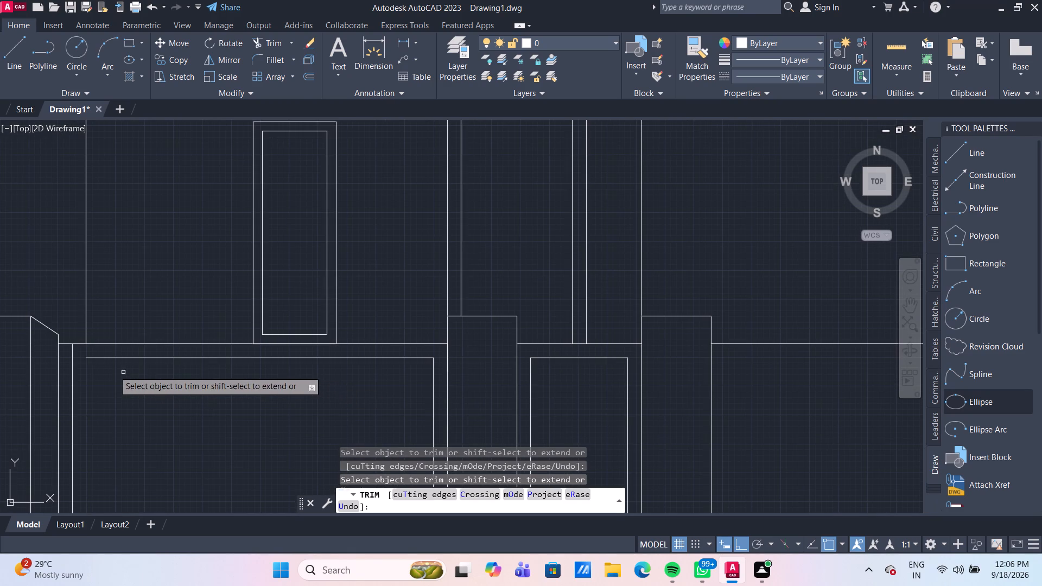
{"action": "scroll", "coordinate": [120, 385], "scroll_direction": "down", "scroll_amount": 2}
{"action": "middle_click_drag", "start_coordinate": [151, 391], "coordinate": [209, 308]}
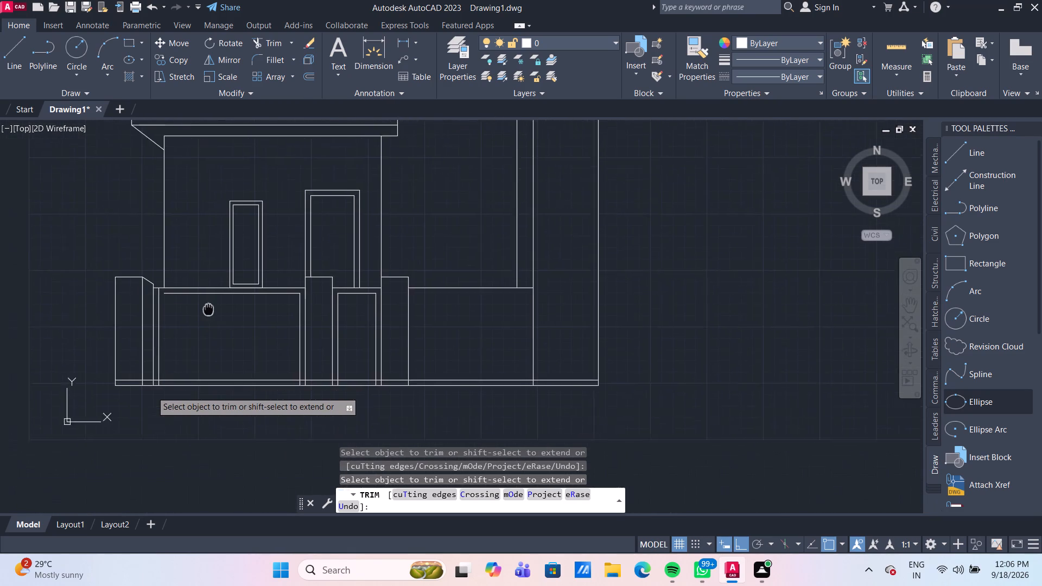
{"action": "middle_click_drag", "start_coordinate": [209, 308], "coordinate": [206, 275]}
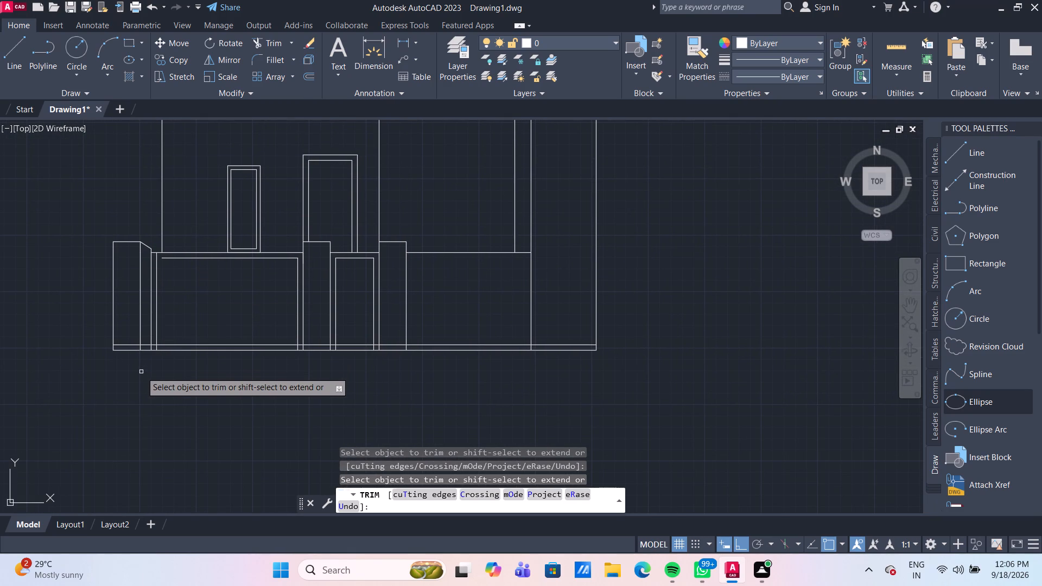
{"action": "scroll", "coordinate": [141, 372], "scroll_direction": "up", "scroll_amount": 2}
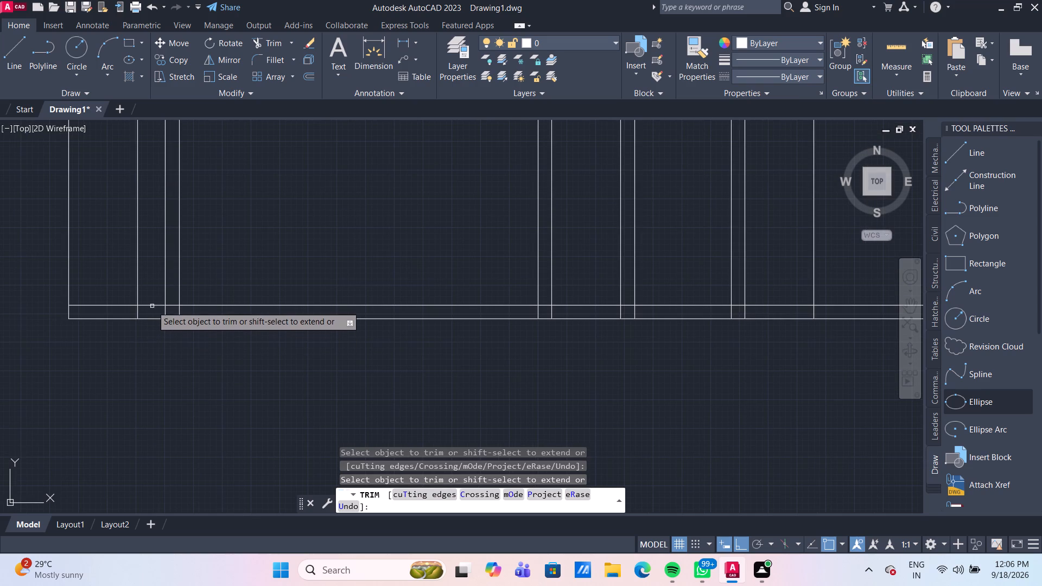
{"action": "left_click", "coordinate": [153, 305]}
{"action": "left_click", "coordinate": [170, 305]}
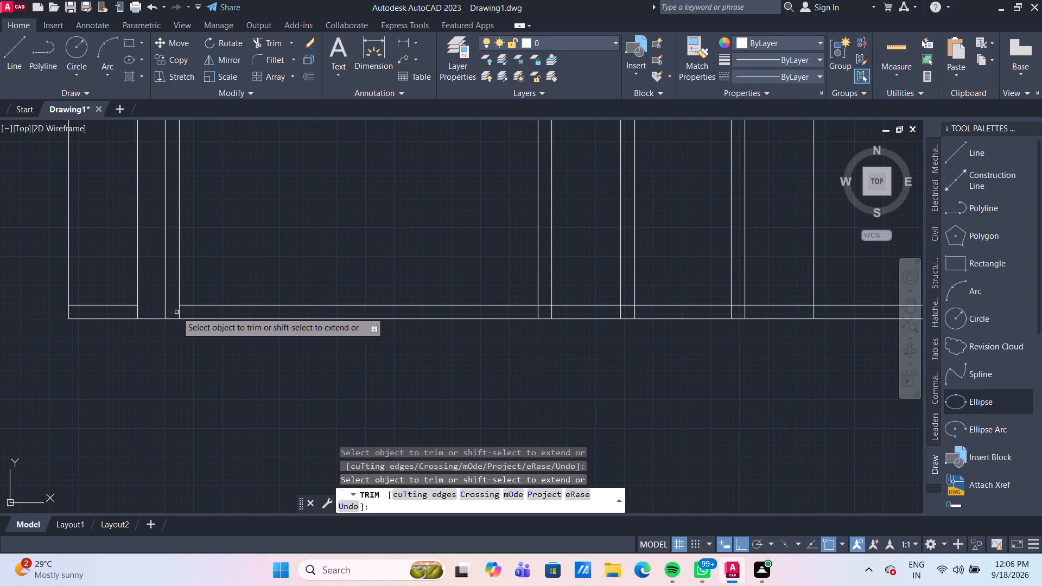
{"action": "left_click", "coordinate": [180, 312]}
{"action": "left_click_drag", "start_coordinate": [119, 305], "coordinate": [124, 307]}
Trim the inset lines at the wide bay's lower right corner, across the first division, and at the narrow bay's two lower corners.
{"action": "scroll", "coordinate": [552, 309], "scroll_direction": "down", "scroll_amount": 2}
{"action": "middle_click_drag", "start_coordinate": [558, 326], "coordinate": [542, 328]}
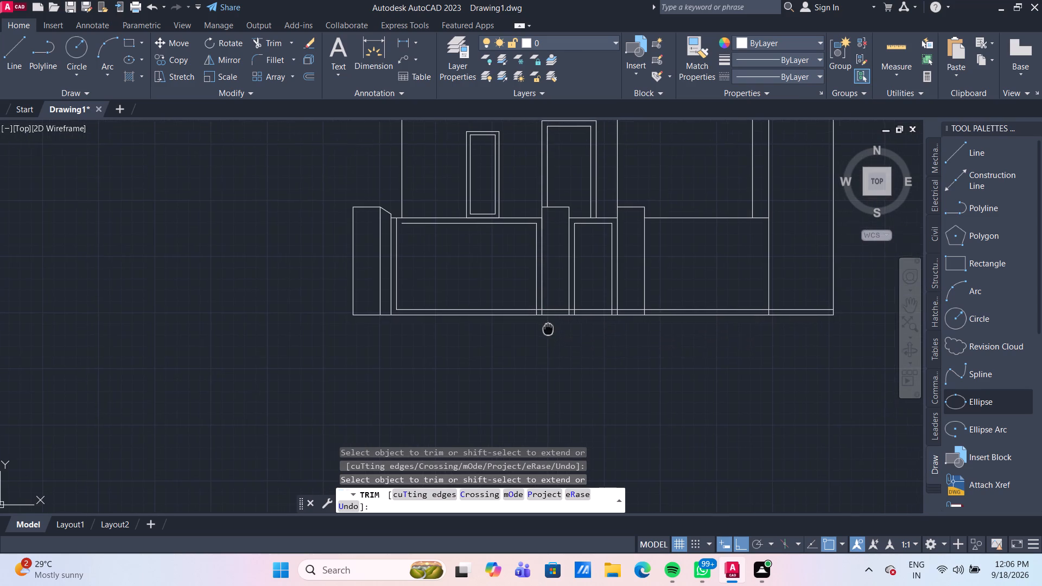
{"action": "middle_click_drag", "start_coordinate": [542, 328], "coordinate": [480, 327]}
{"action": "scroll", "coordinate": [480, 318], "scroll_direction": "up", "scroll_amount": 2}
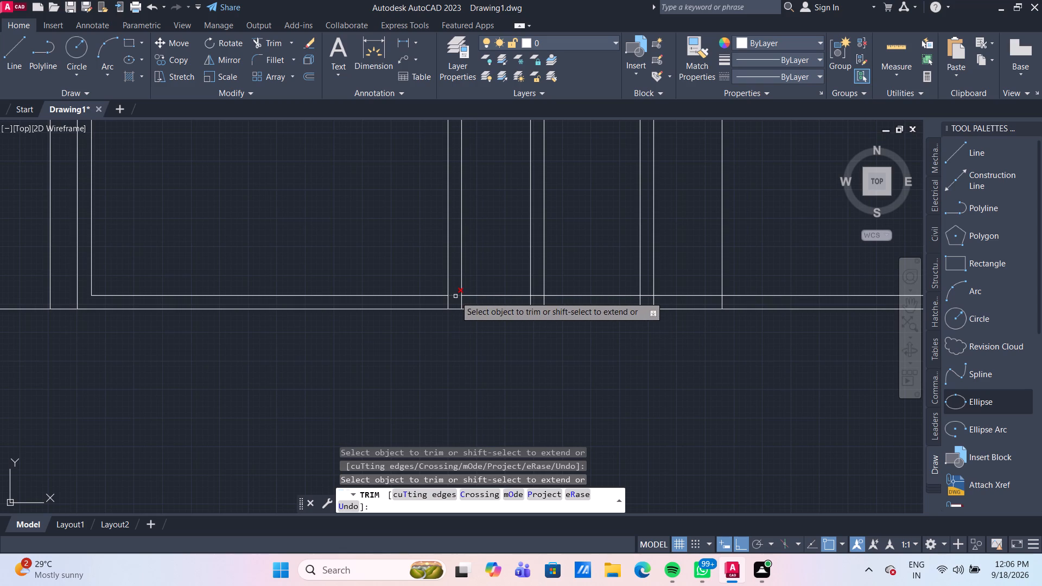
{"action": "left_click", "coordinate": [455, 296]}
{"action": "left_click", "coordinate": [446, 301]}
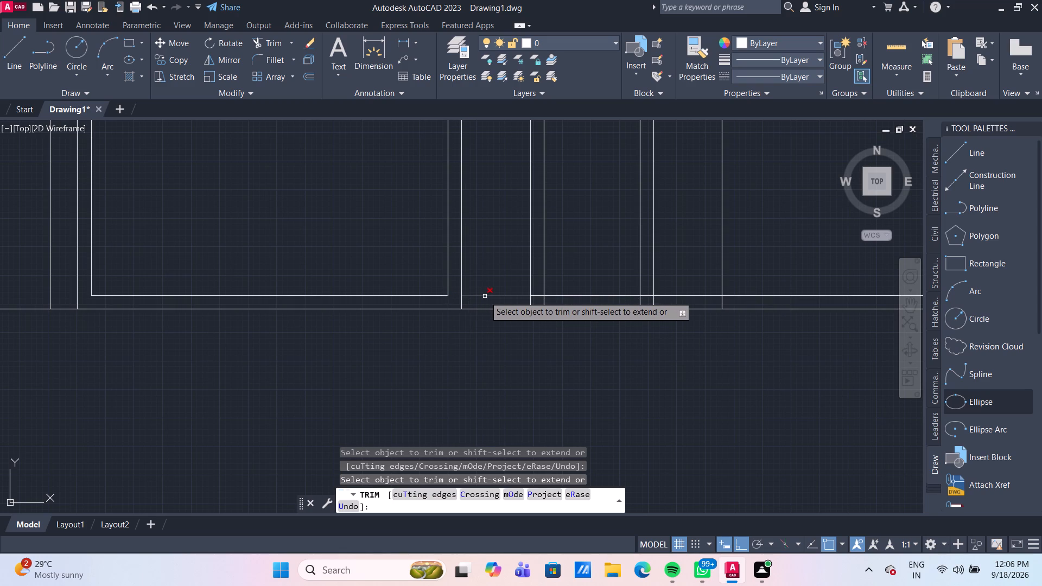
{"action": "left_click", "coordinate": [485, 296]}
{"action": "left_click", "coordinate": [539, 295]}
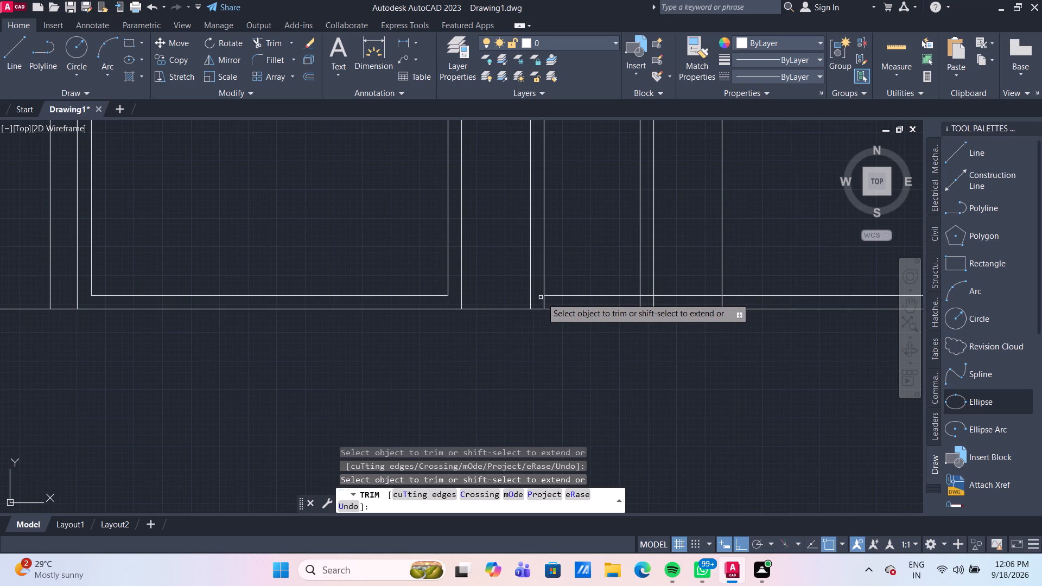
{"action": "left_click", "coordinate": [545, 301]}
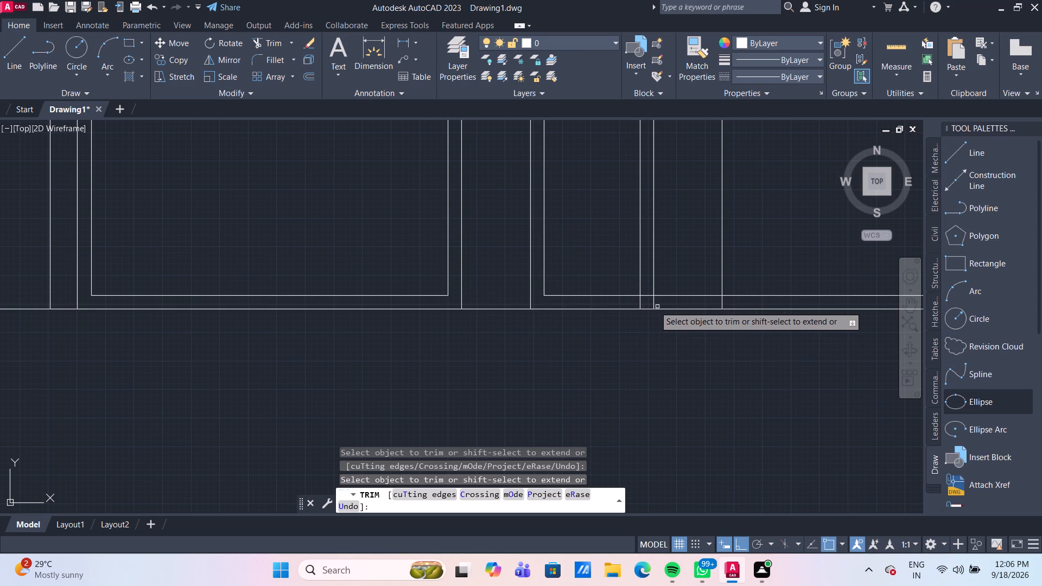
{"action": "left_click", "coordinate": [639, 301]}
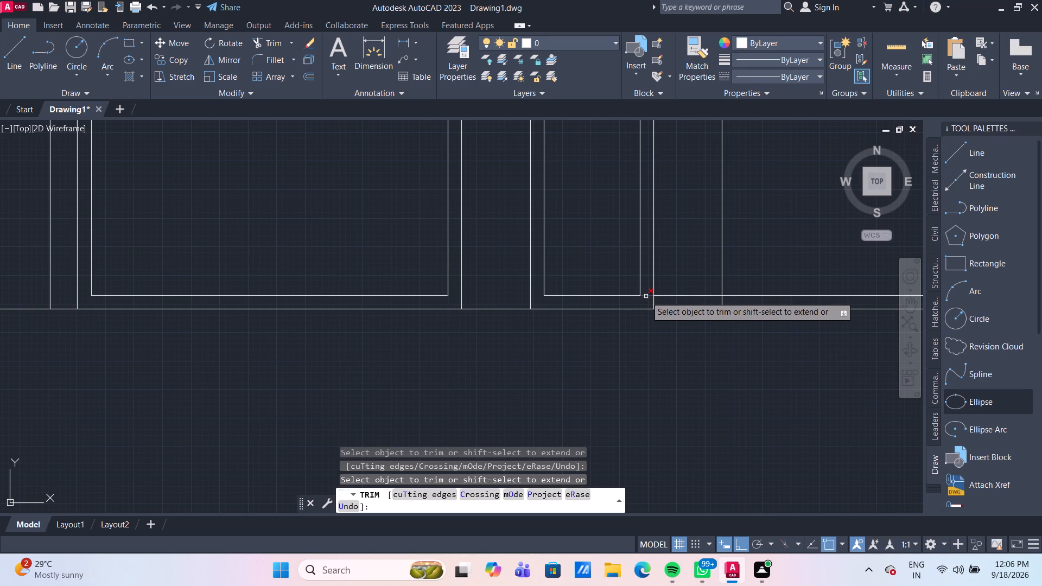
{"action": "left_click", "coordinate": [646, 296]}
{"action": "scroll", "coordinate": [675, 285], "scroll_direction": "down", "scroll_amount": 4}
{"action": "middle_click_drag", "start_coordinate": [676, 322], "coordinate": [622, 323]}
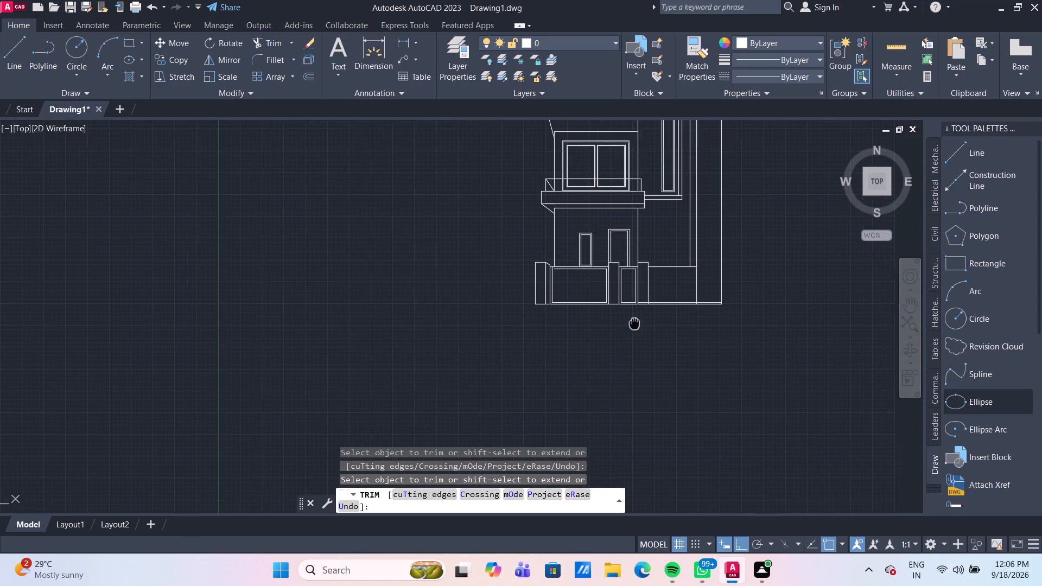
{"action": "middle_click_drag", "start_coordinate": [622, 323], "coordinate": [570, 332]}
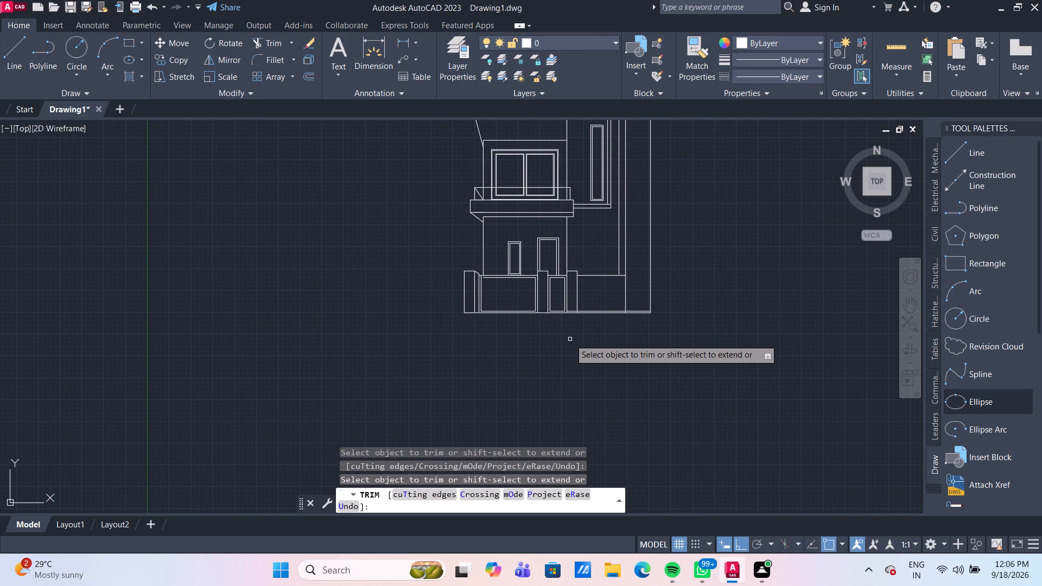
{"action": "scroll", "coordinate": [570, 339], "scroll_direction": "up", "scroll_amount": 2}
{"action": "key", "text": "Escape"}
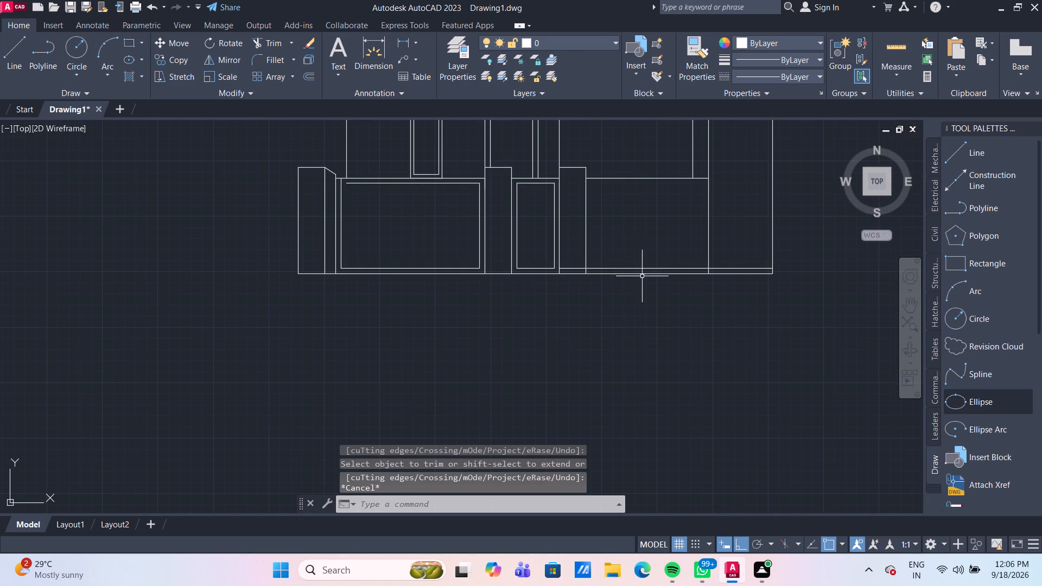
Erase the leftover bottom inset line running from the second division to the building's right edge.
{"action": "left_click", "coordinate": [641, 254]}
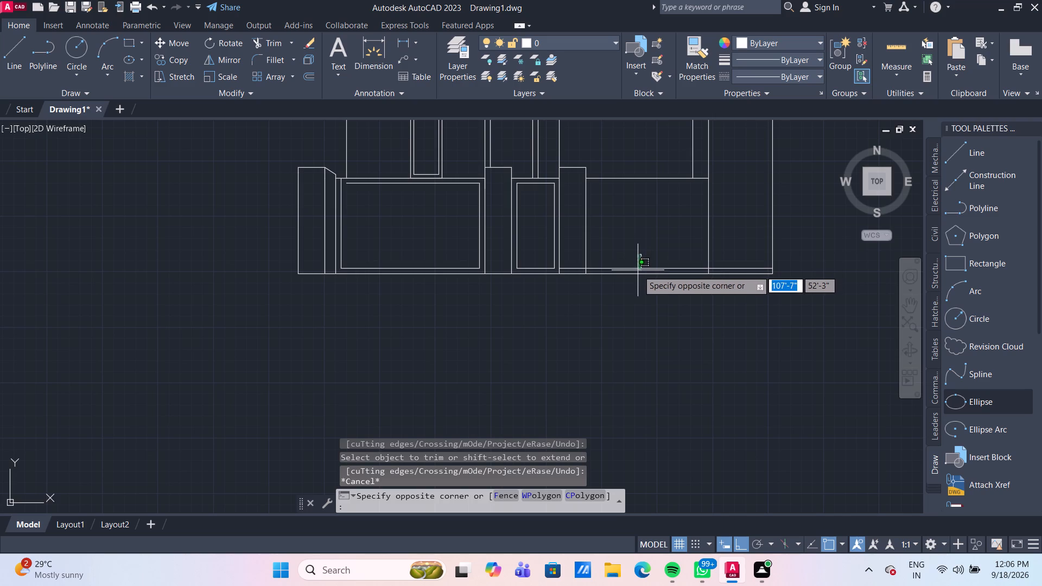
{"action": "left_click", "coordinate": [636, 271]}
{"action": "key", "text": "Delete"}
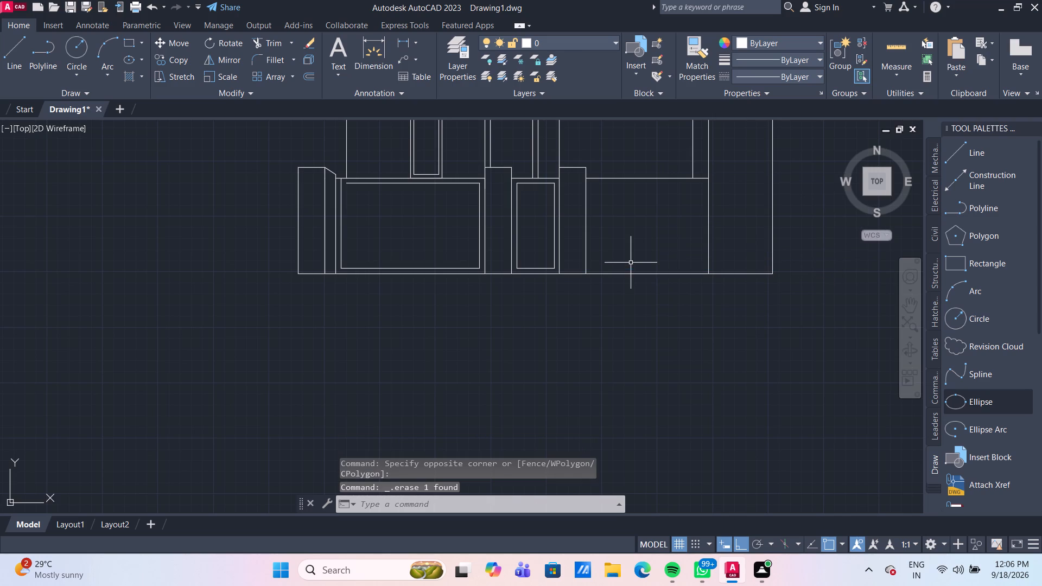
Extend the wide bay's upper inset line to meet the frame's left side line.
{"action": "scroll", "coordinate": [383, 224], "scroll_direction": "up", "scroll_amount": 1}
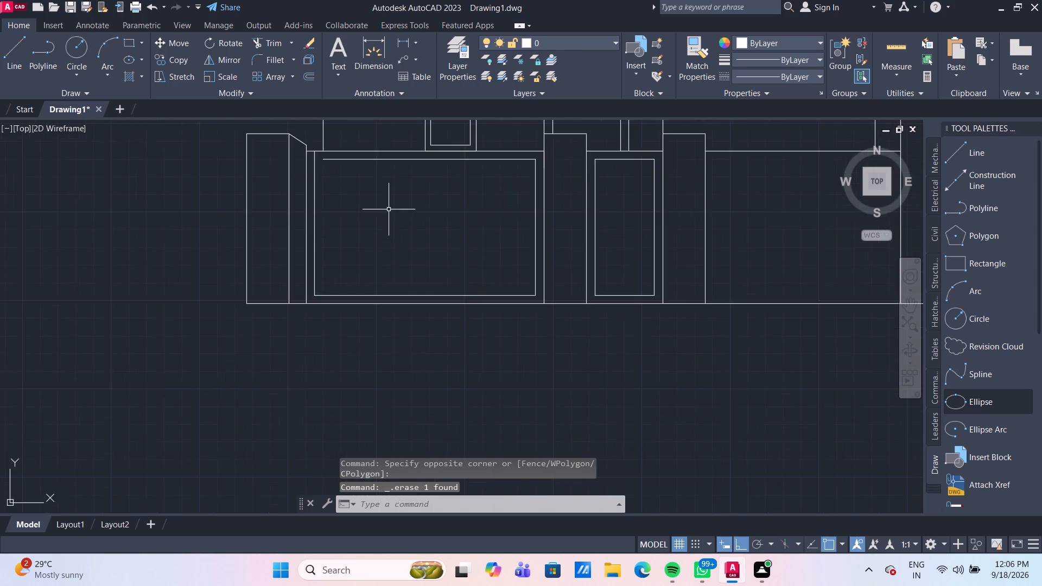
{"action": "scroll", "coordinate": [389, 209], "scroll_direction": "up", "scroll_amount": 1}
{"action": "middle_click_drag", "start_coordinate": [389, 209], "coordinate": [390, 309]}
{"action": "type", "text": "EX"}
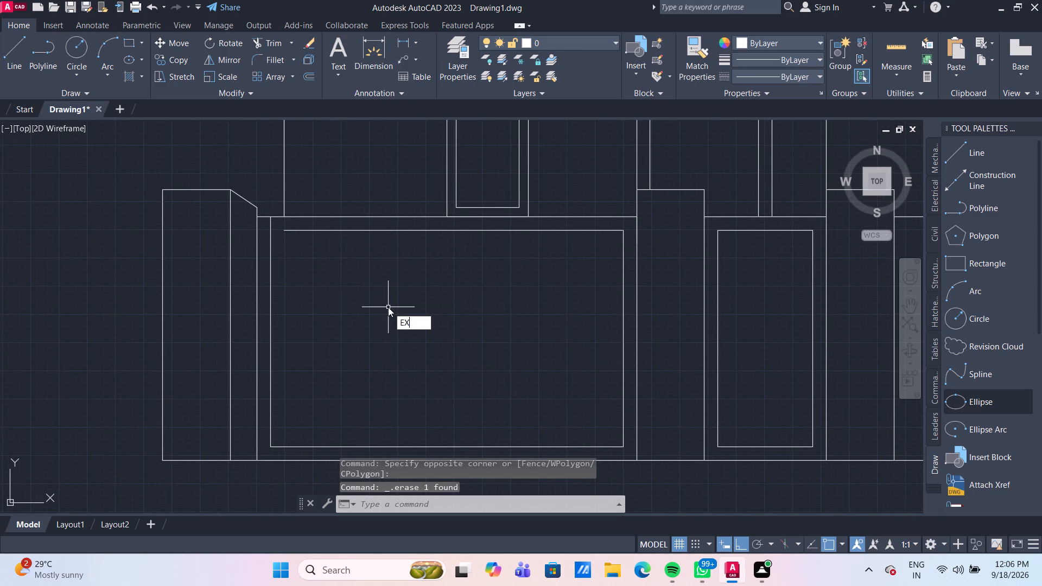
{"action": "key", "text": "Return"}
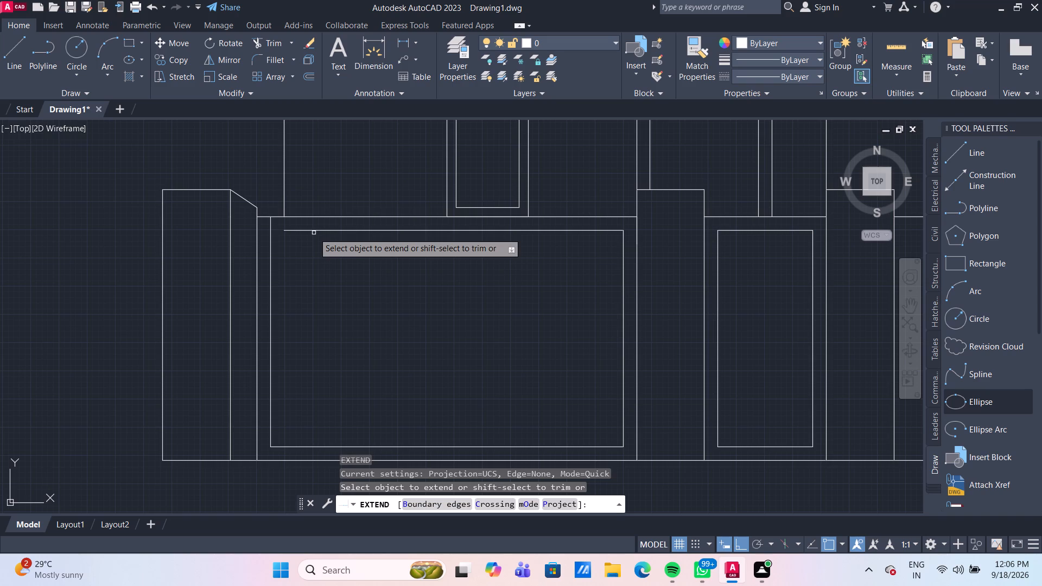
{"action": "left_click", "coordinate": [307, 231]}
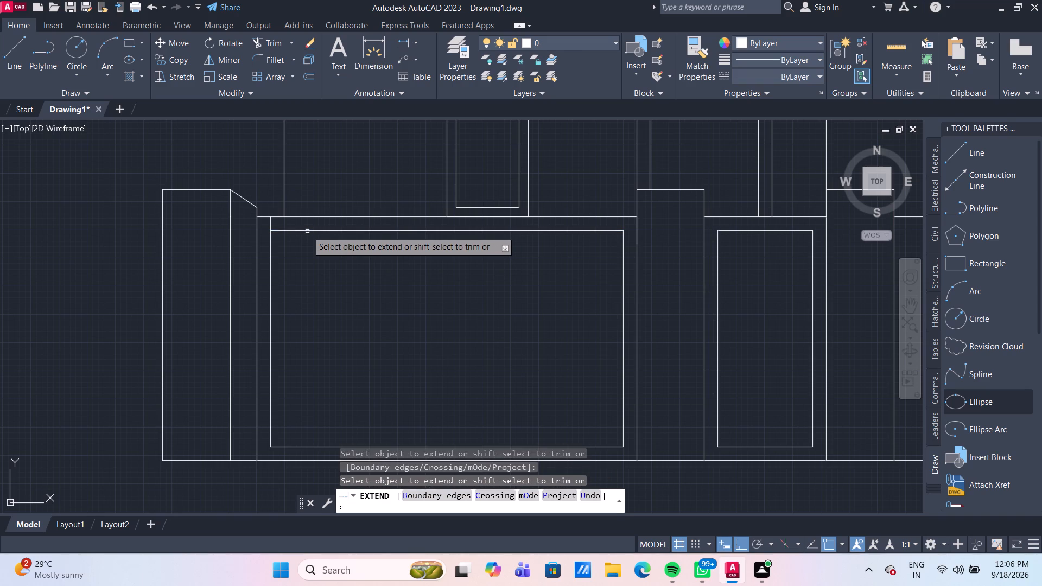
{"action": "key", "text": "Escape"}
Trim the left side line's stub above the wide bay frame's upper inset line.
{"action": "key", "text": "e"}
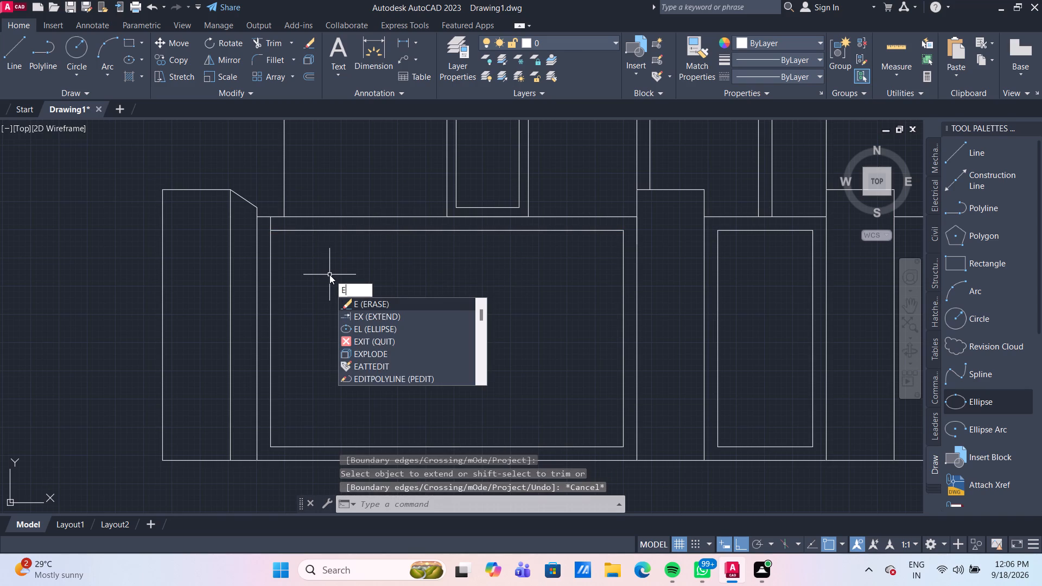
{"action": "key", "text": "Delete"}
{"action": "key", "text": "BackSpace"}
{"action": "type", "text": "TR"}
{"action": "key", "text": "Return"}
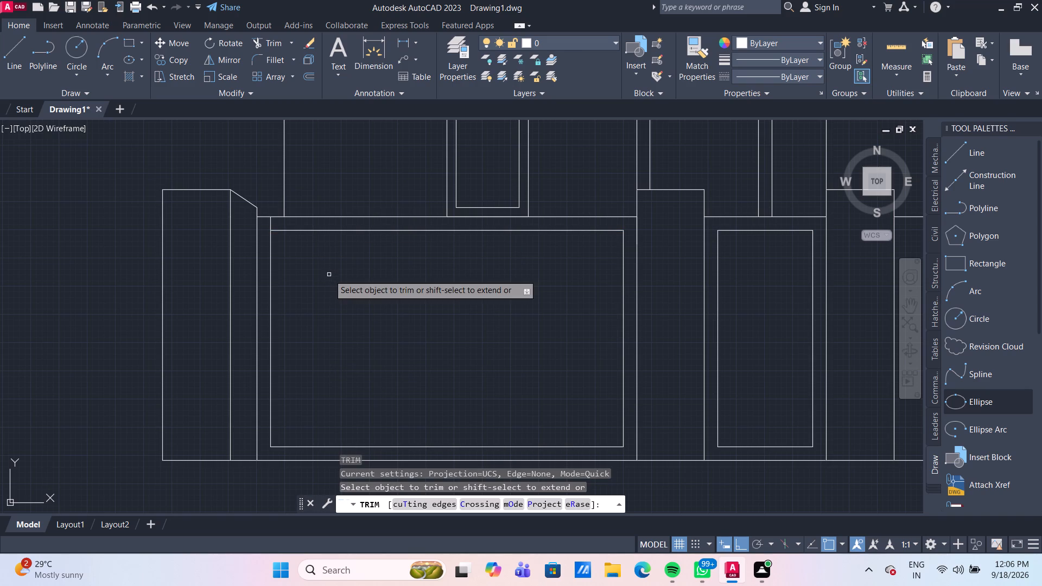
{"action": "left_click", "coordinate": [271, 226]}
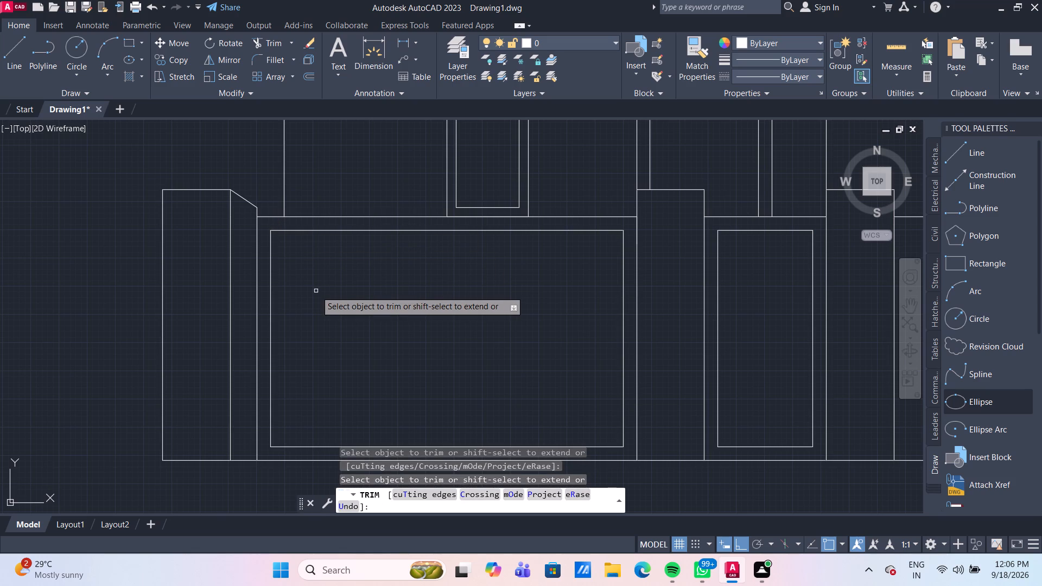
{"action": "key", "text": "Escape"}
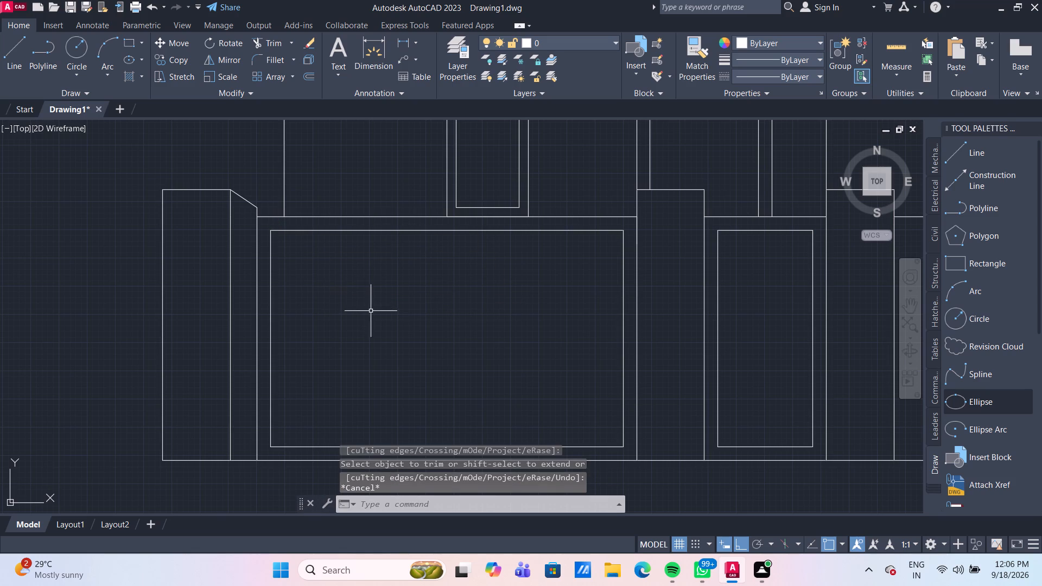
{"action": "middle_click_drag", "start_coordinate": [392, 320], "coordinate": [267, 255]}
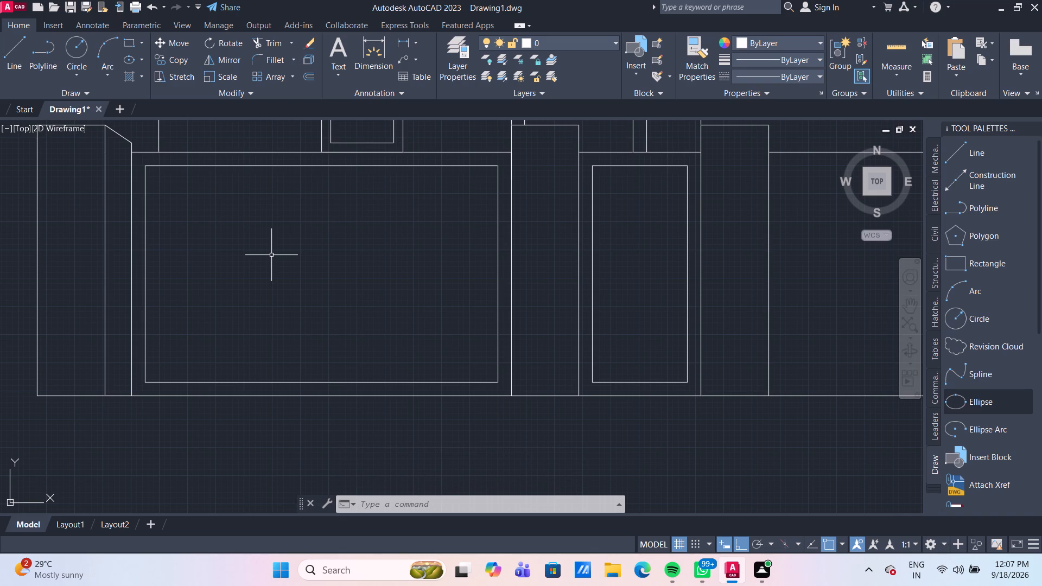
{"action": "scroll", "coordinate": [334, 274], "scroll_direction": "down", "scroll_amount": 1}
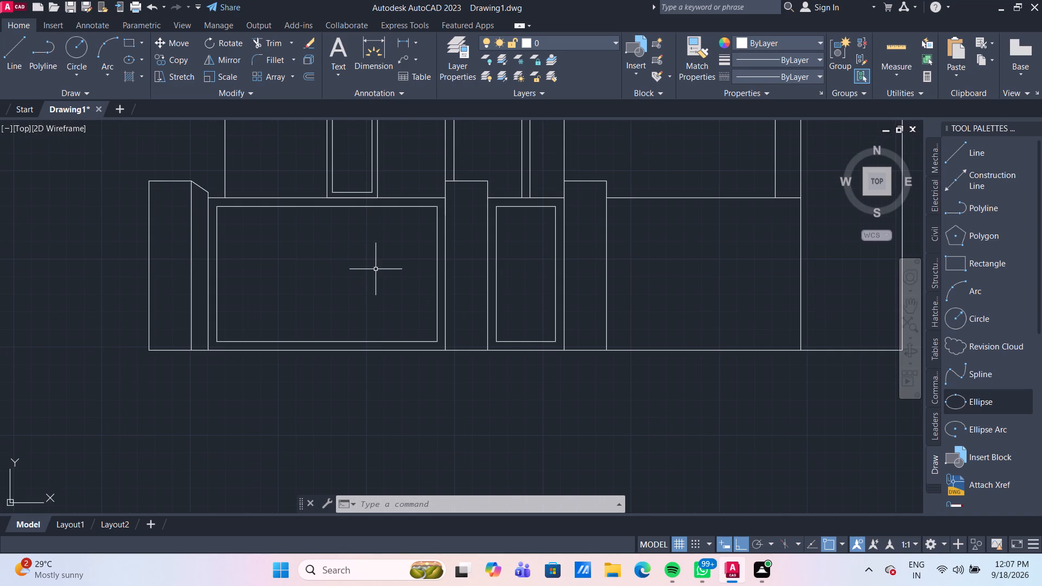
Offset the wide bay frame's upper inset line downward with Through offsets, adding three successive lines spaced 5", 3" and 5".
{"action": "scroll", "coordinate": [376, 269], "scroll_direction": "down", "scroll_amount": 1}
{"action": "scroll", "coordinate": [360, 262], "scroll_direction": "up", "scroll_amount": 1}
{"action": "middle_click_drag", "start_coordinate": [364, 261], "coordinate": [370, 244]}
{"action": "scroll", "coordinate": [344, 256], "scroll_direction": "up", "scroll_amount": 1}
{"action": "middle_click_drag", "start_coordinate": [346, 256], "coordinate": [363, 278]}
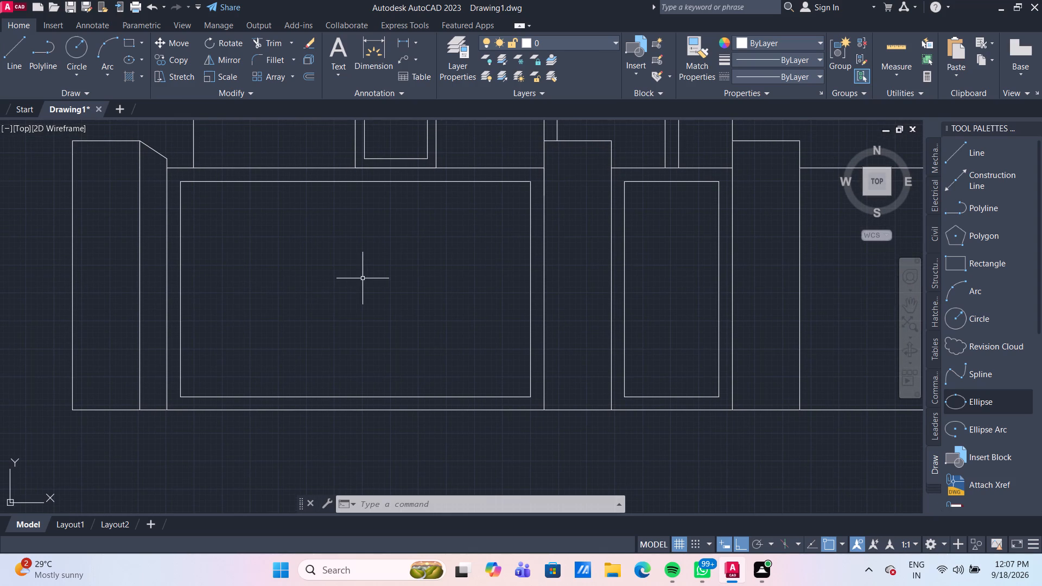
{"action": "key", "text": "o"}
{"action": "key", "text": "Return"}
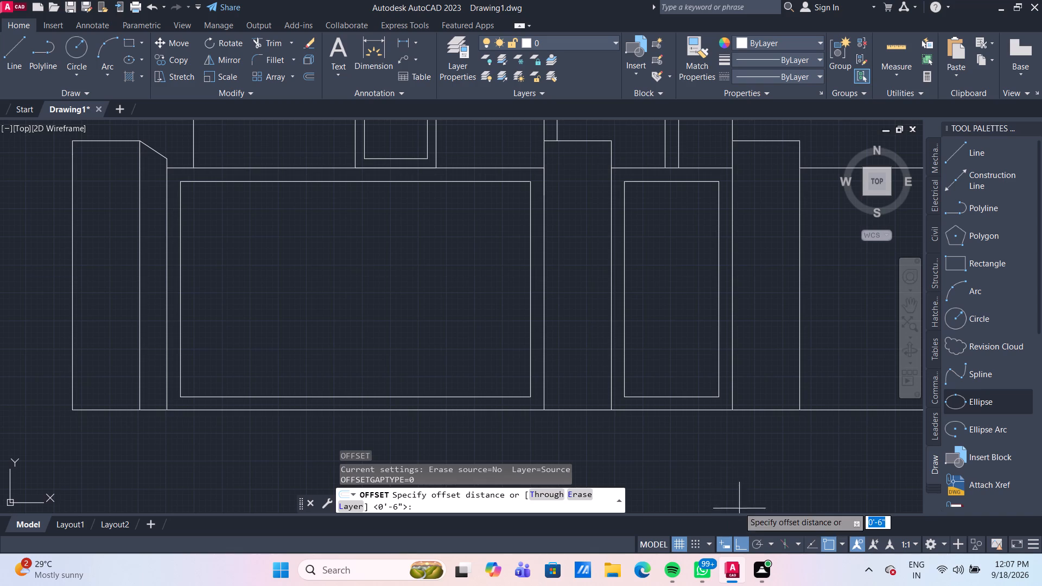
{"action": "left_click", "coordinate": [542, 498]}
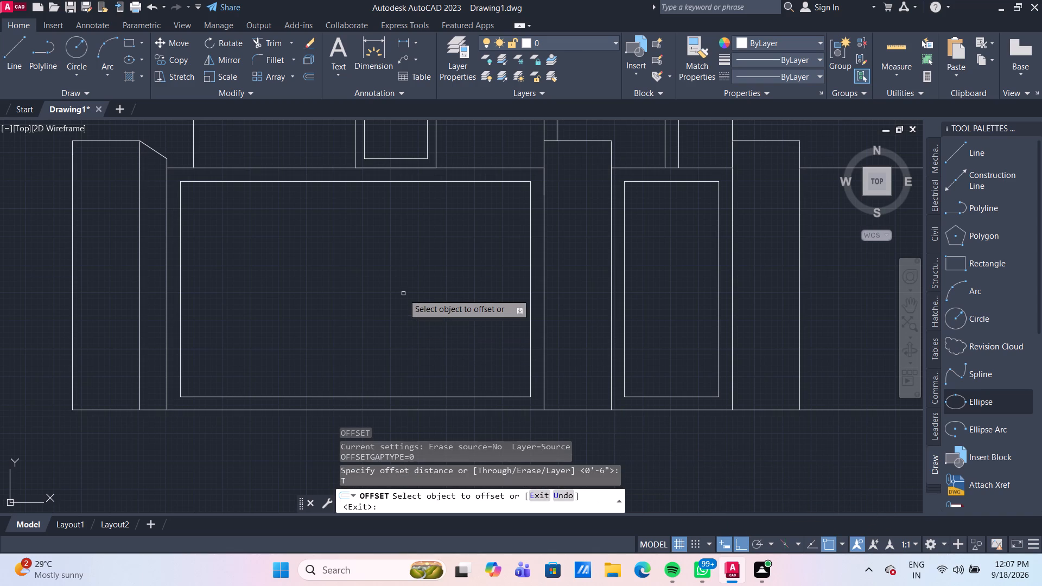
{"action": "left_click", "coordinate": [376, 182]}
{"action": "type", "text": "5\""}
{"action": "key", "text": "Return"}
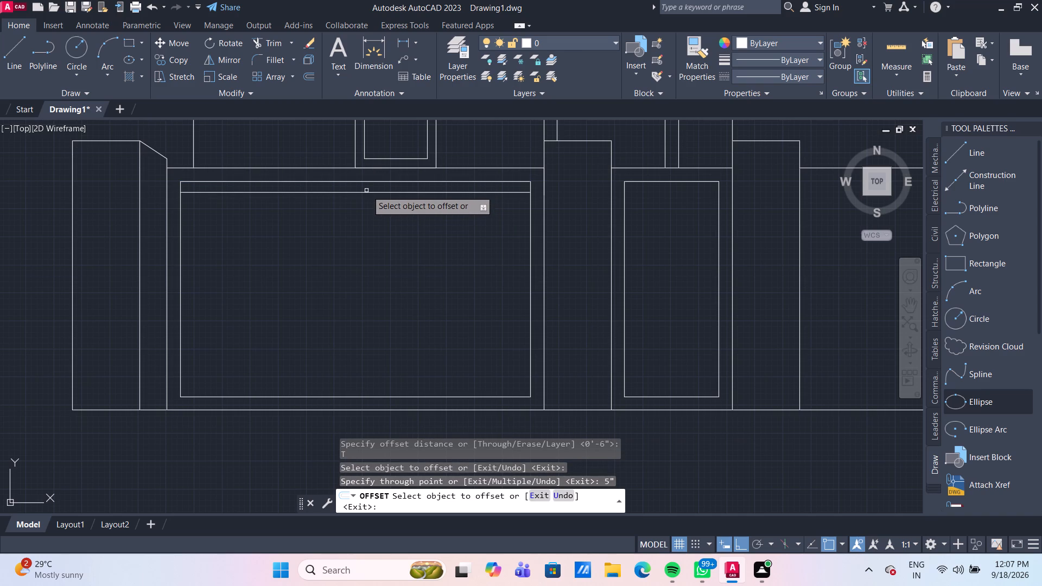
{"action": "left_click", "coordinate": [368, 194]}
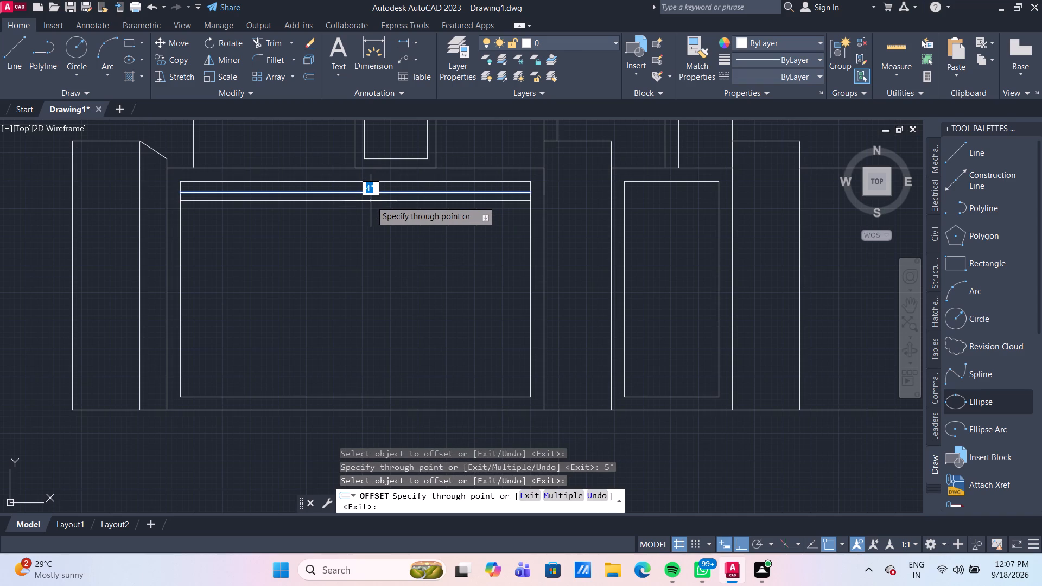
{"action": "type", "text": "3\""}
{"action": "key", "text": "Return"}
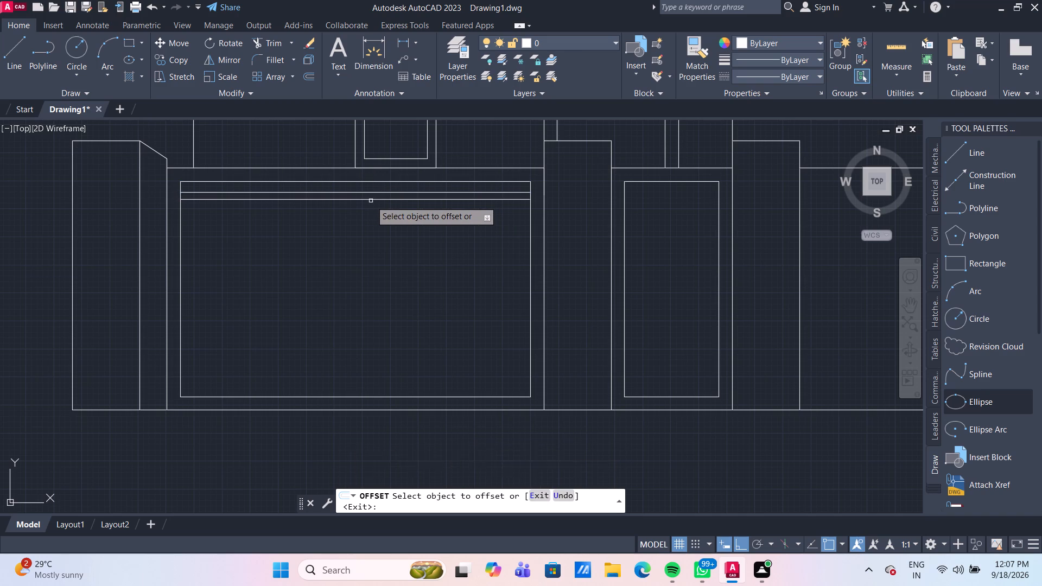
{"action": "left_click", "coordinate": [371, 201]}
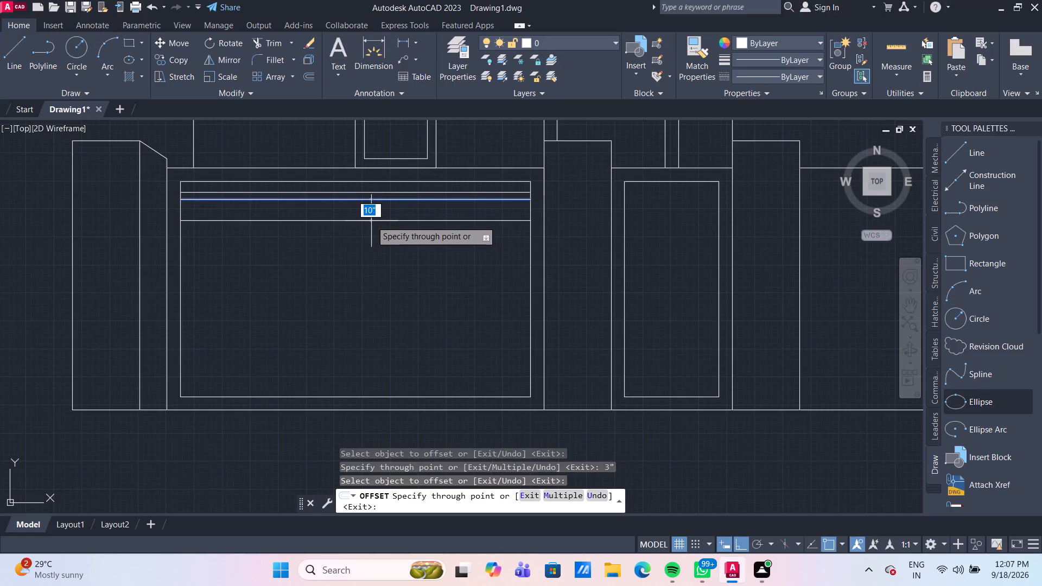
{"action": "type", "text": "5\""}
{"action": "key", "text": "Return"}
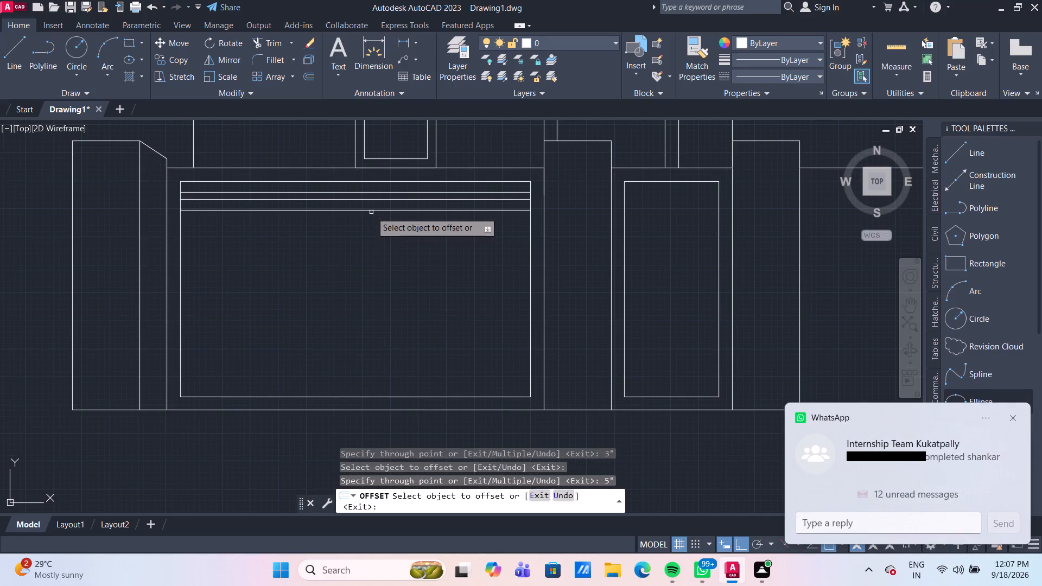
Offset the narrow bay frame's upper inset line downward, adding three successive lines spaced 5", 3" and 5".
{"action": "middle_click_drag", "start_coordinate": [679, 257], "coordinate": [451, 249]}
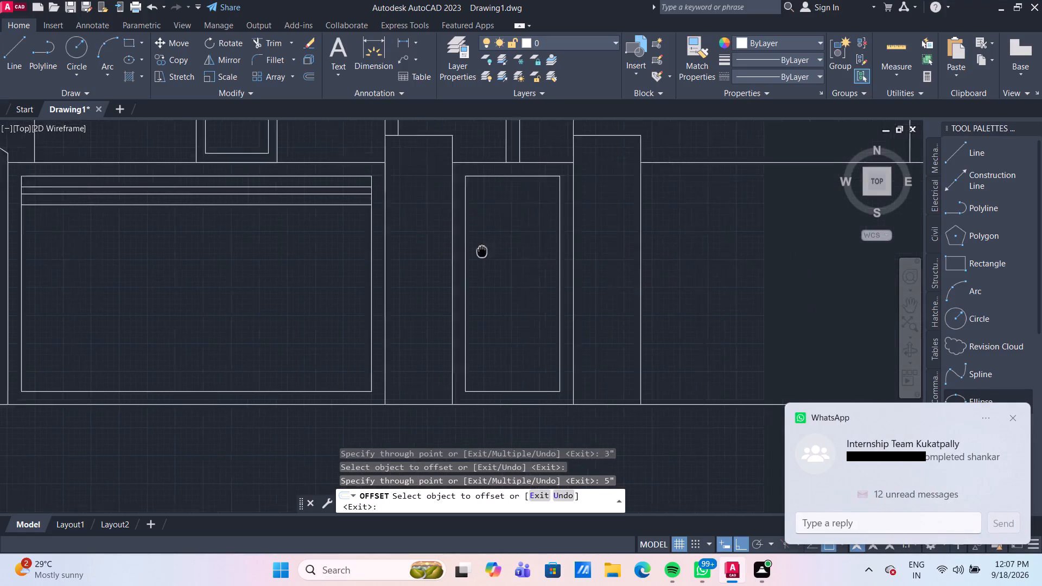
{"action": "middle_click_drag", "start_coordinate": [451, 249], "coordinate": [443, 246]}
{"action": "left_click", "coordinate": [446, 173]}
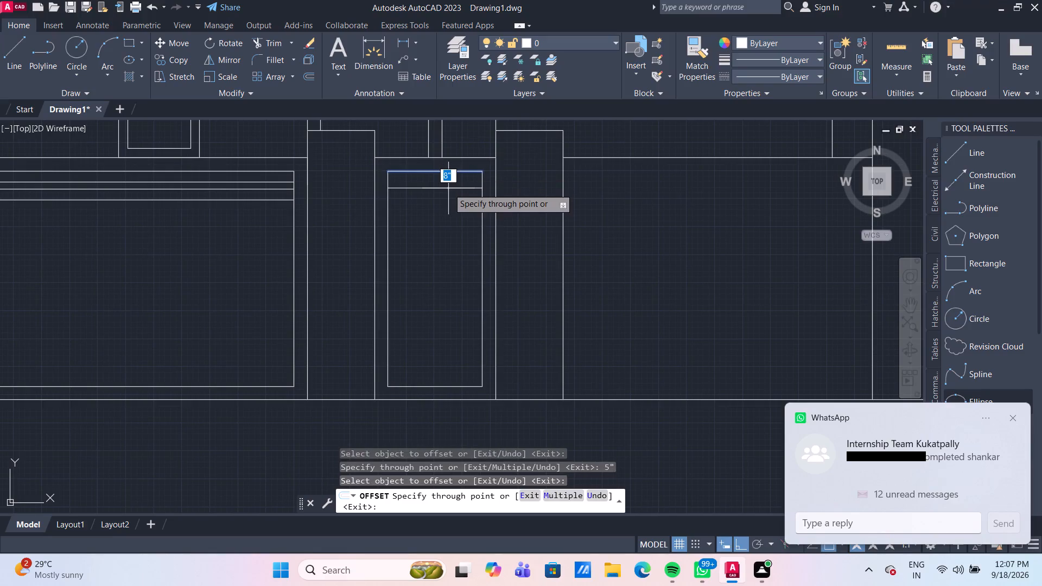
{"action": "type", "text": "5\""}
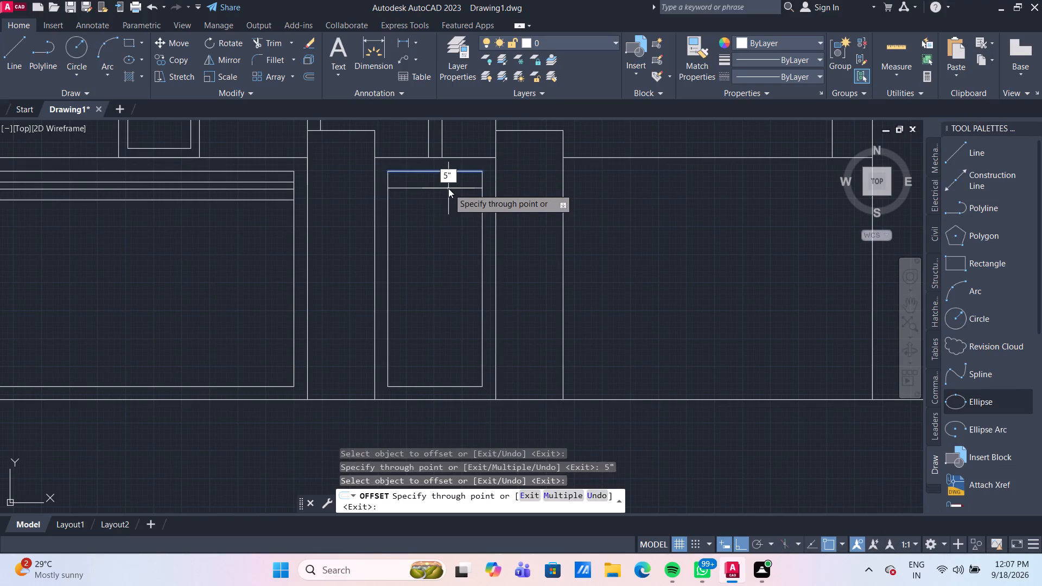
{"action": "key", "text": "Return"}
{"action": "left_click", "coordinate": [444, 182]}
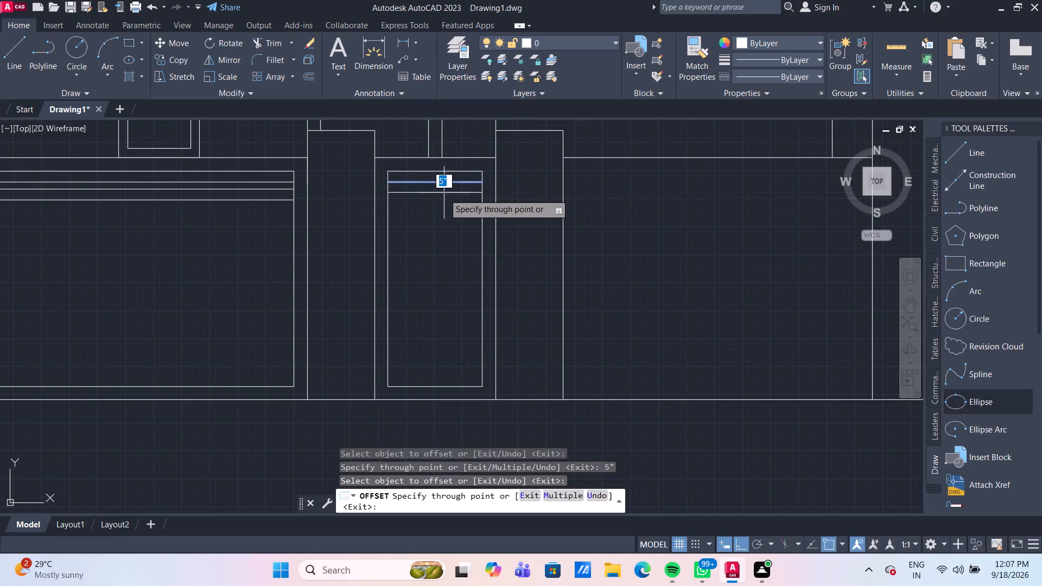
{"action": "key", "text": "3"}
{"action": "key", "text": "shift+quotedbl"}
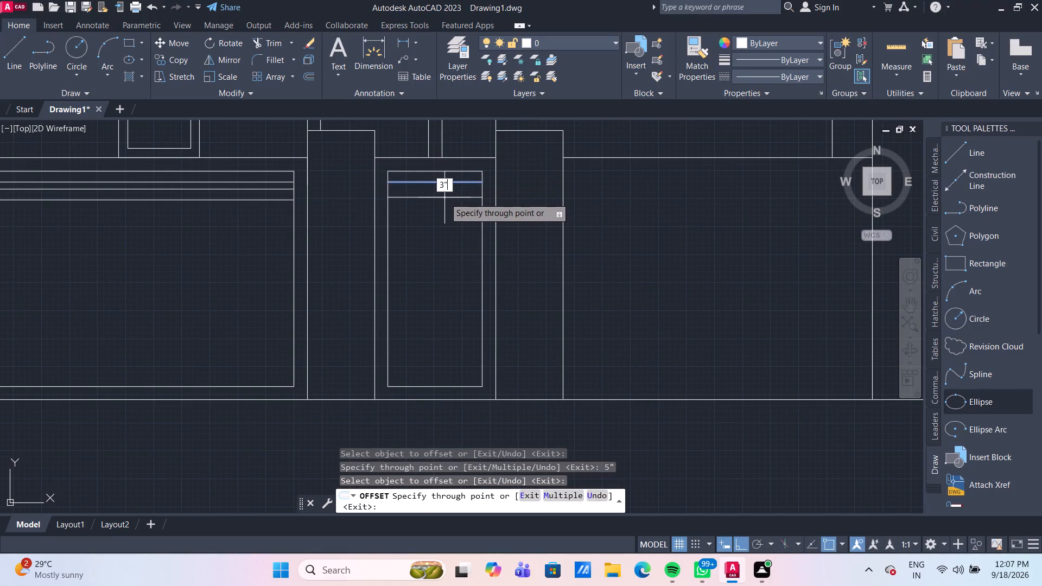
{"action": "key", "text": "Return"}
{"action": "left_click", "coordinate": [445, 190]}
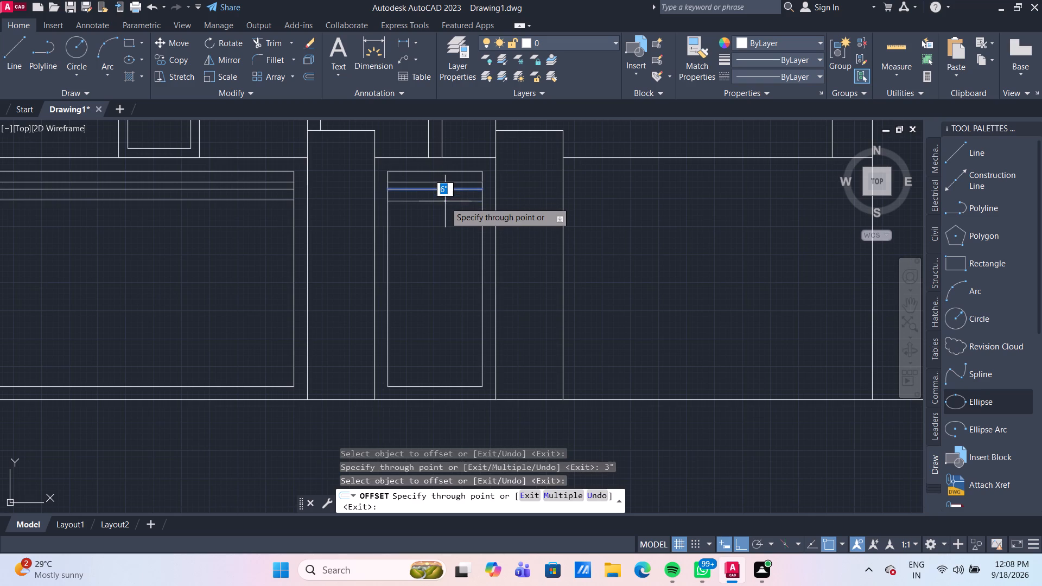
{"action": "type", "text": "5\""}
{"action": "key", "text": "Return"}
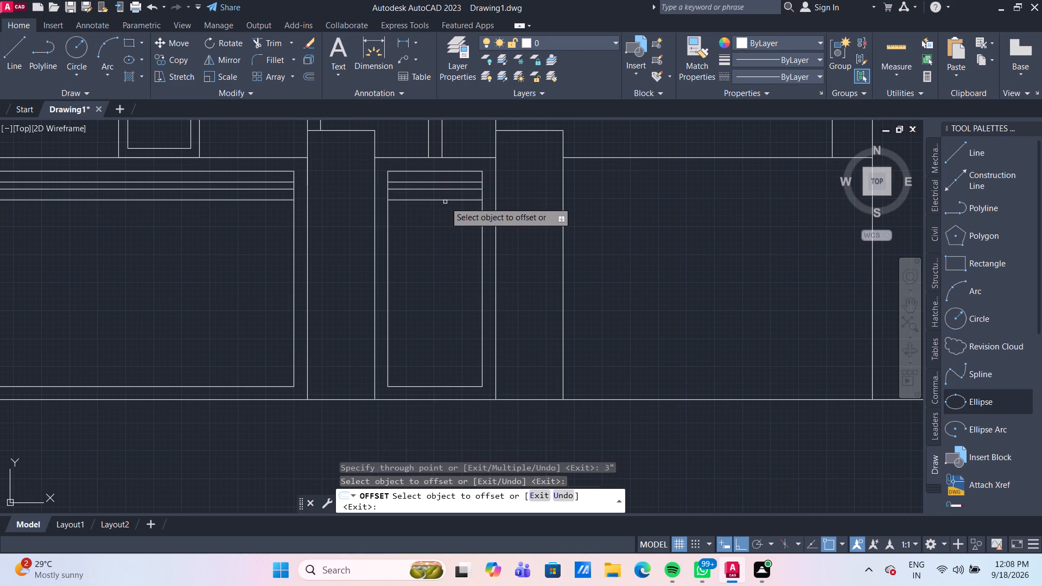
Continue the narrow bay's slat lines downward from the lowest one with four successive offsets of 3", 5", 3" and 5".
{"action": "left_click", "coordinate": [450, 202]}
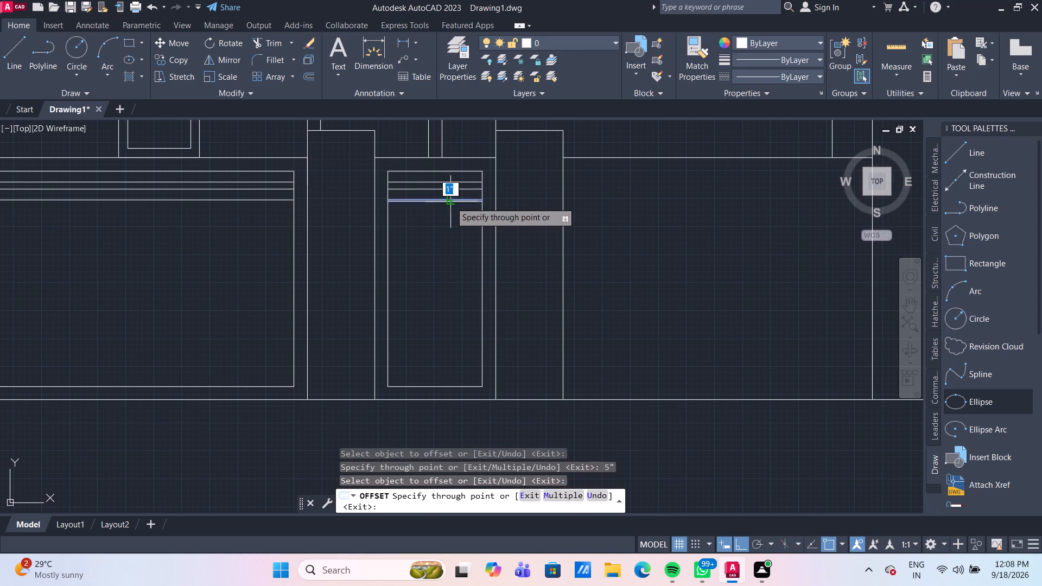
{"action": "type", "text": "3\""}
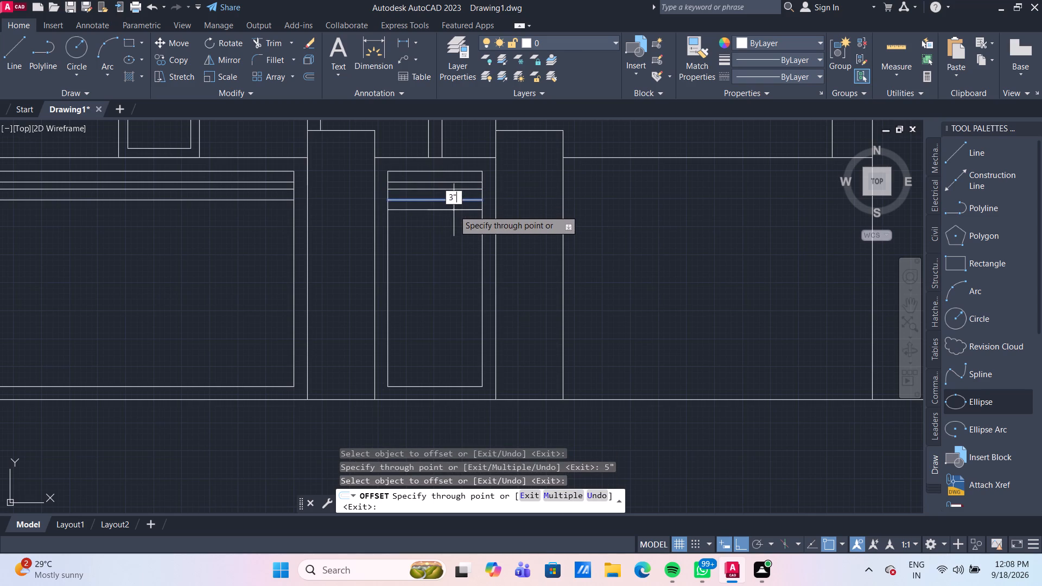
{"action": "key", "text": "Return"}
{"action": "left_click", "coordinate": [444, 208]}
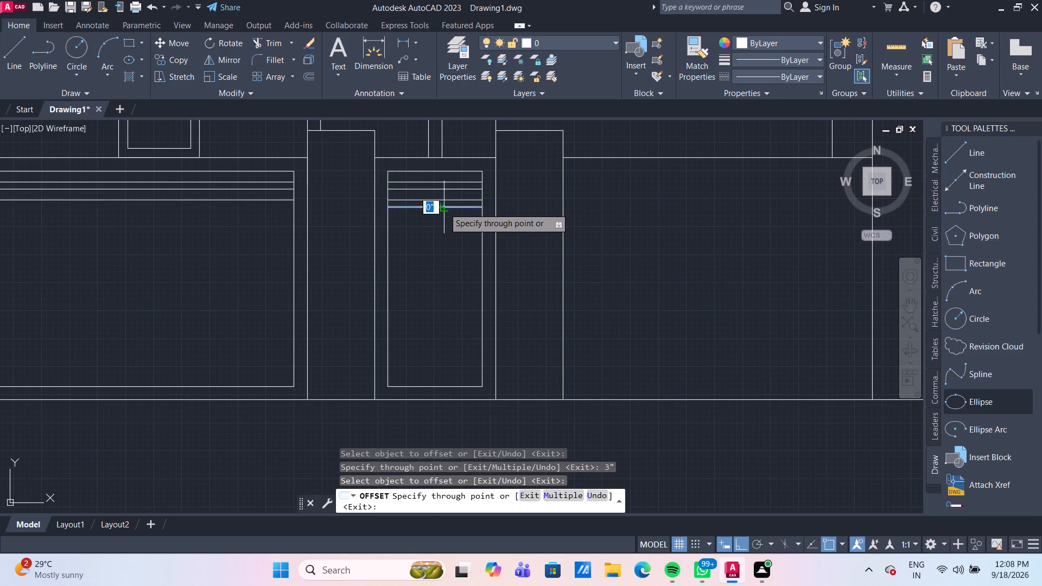
{"action": "type", "text": "5\""}
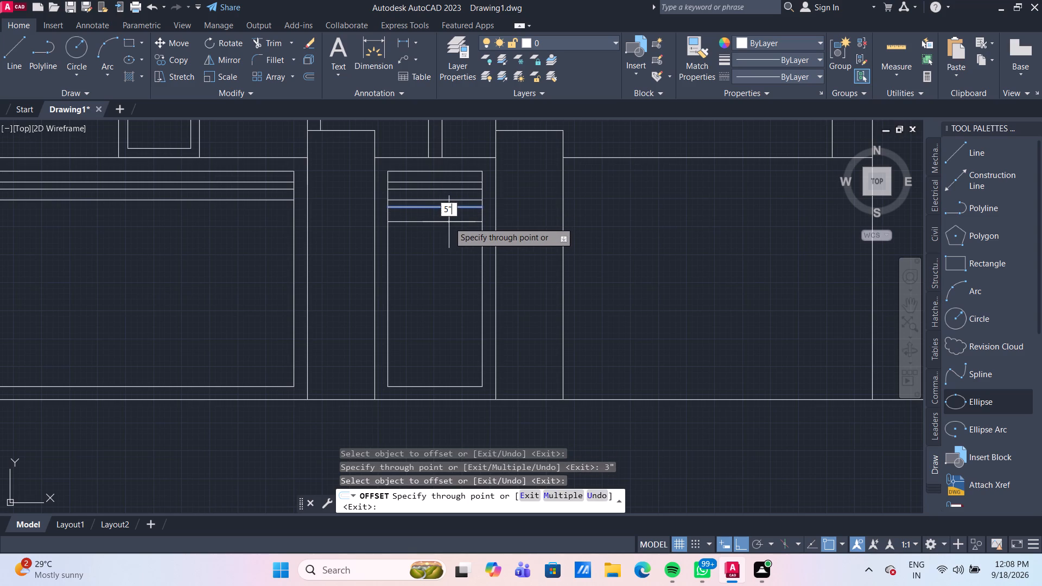
{"action": "key", "text": "Return"}
{"action": "left_click", "coordinate": [443, 219]}
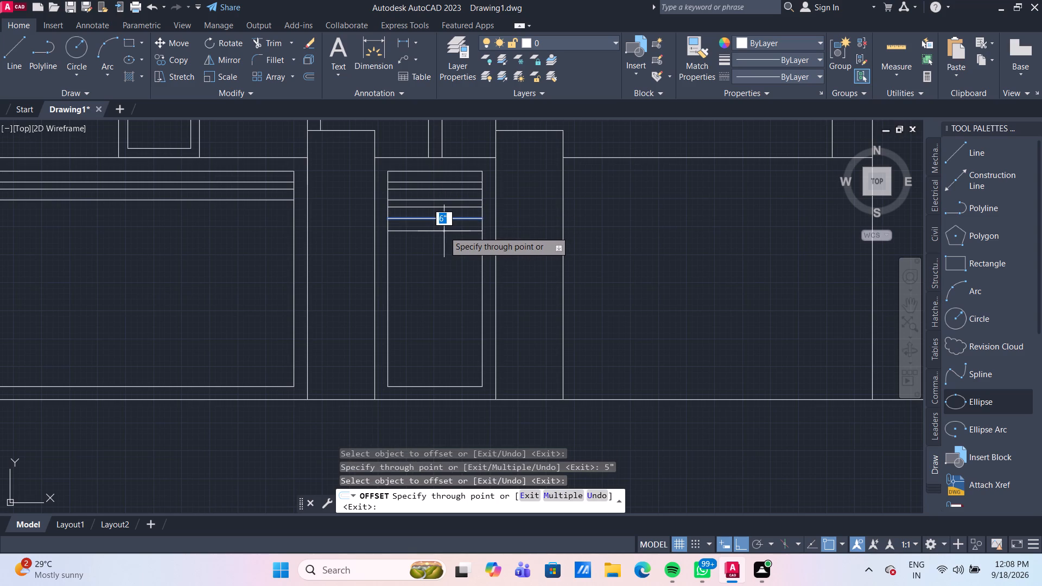
{"action": "type", "text": "3\""}
{"action": "key", "text": "Return"}
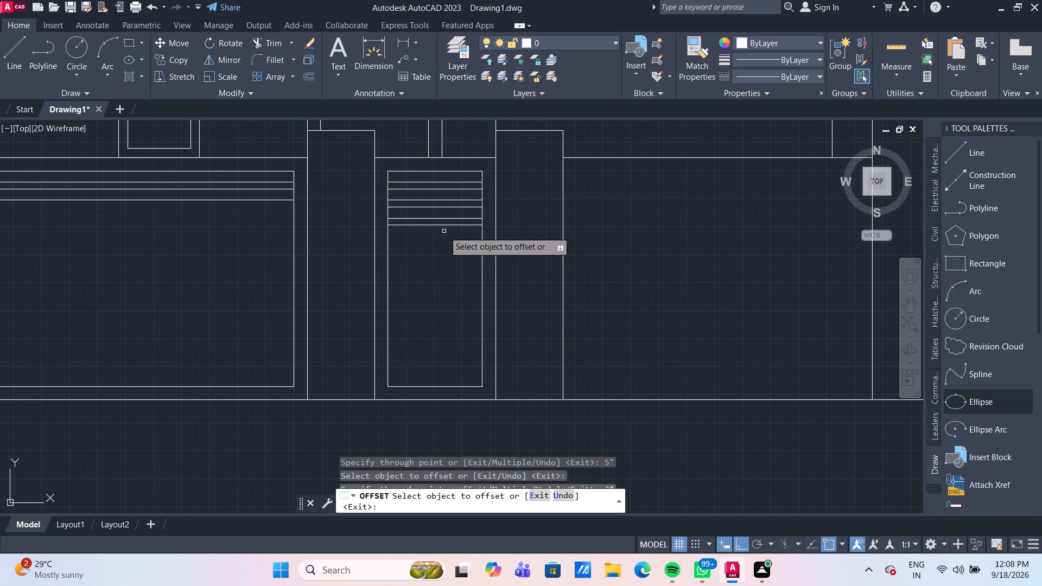
{"action": "left_click", "coordinate": [443, 226]}
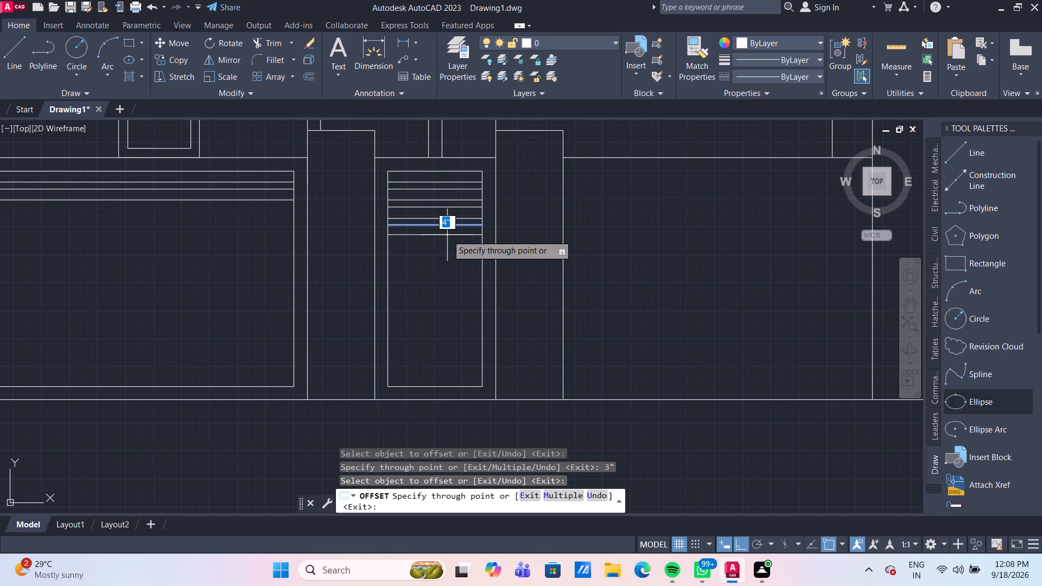
{"action": "type", "text": "5\""}
{"action": "key", "text": "Return"}
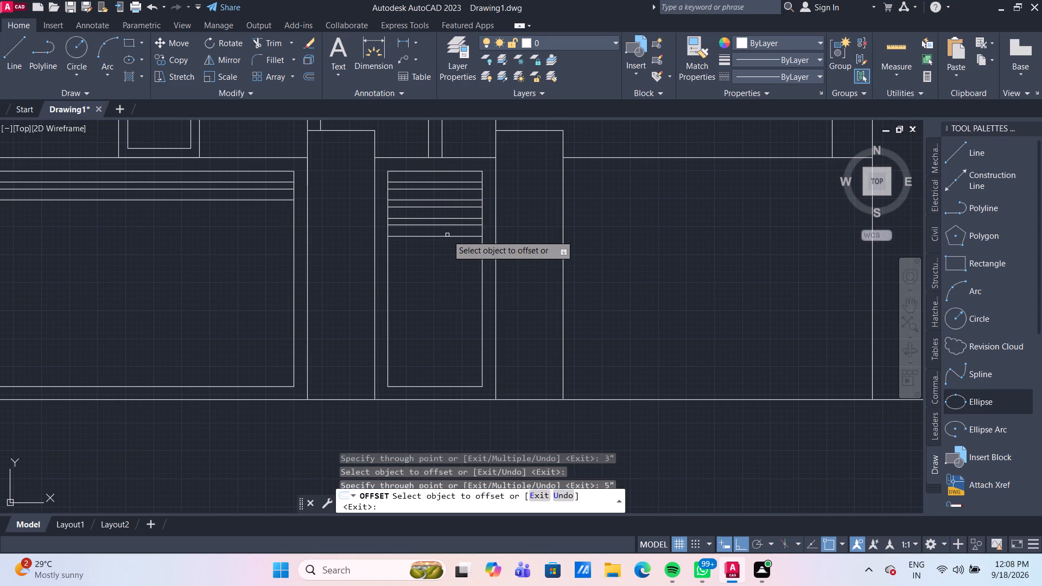
Add four more slat lines below the lowest one in the narrow bay frame, offset successively 3", 5", 3" and 5".
{"action": "left_click", "coordinate": [449, 237]}
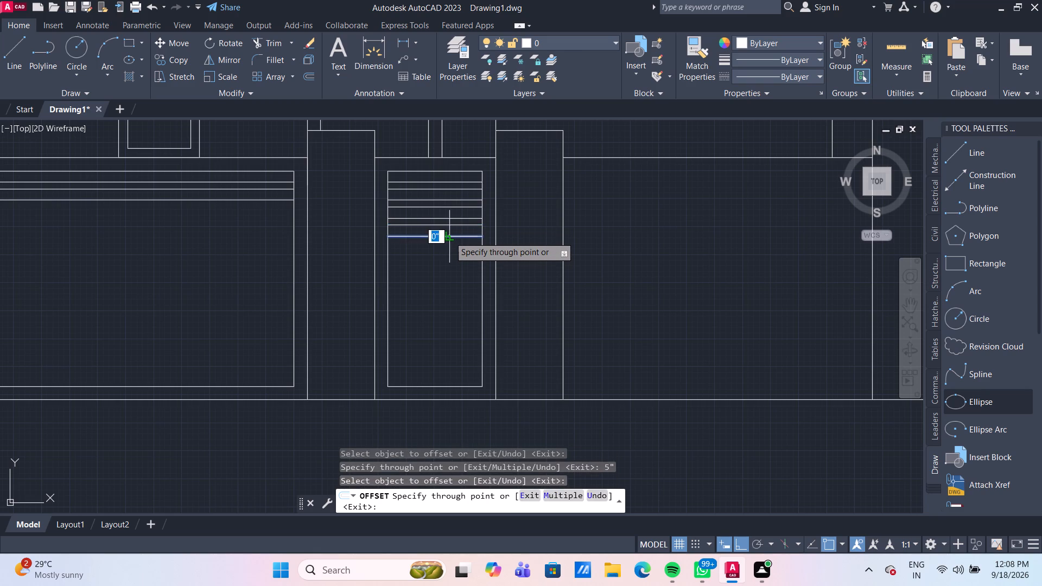
{"action": "key", "text": "3"}
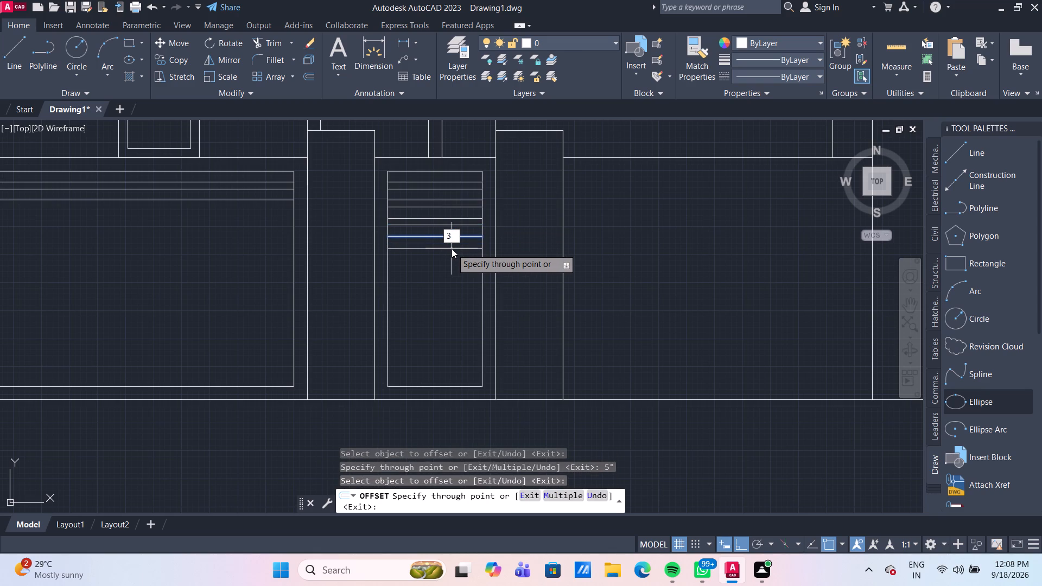
{"action": "key", "text": "shift+quotedbl"}
{"action": "key", "text": "Return"}
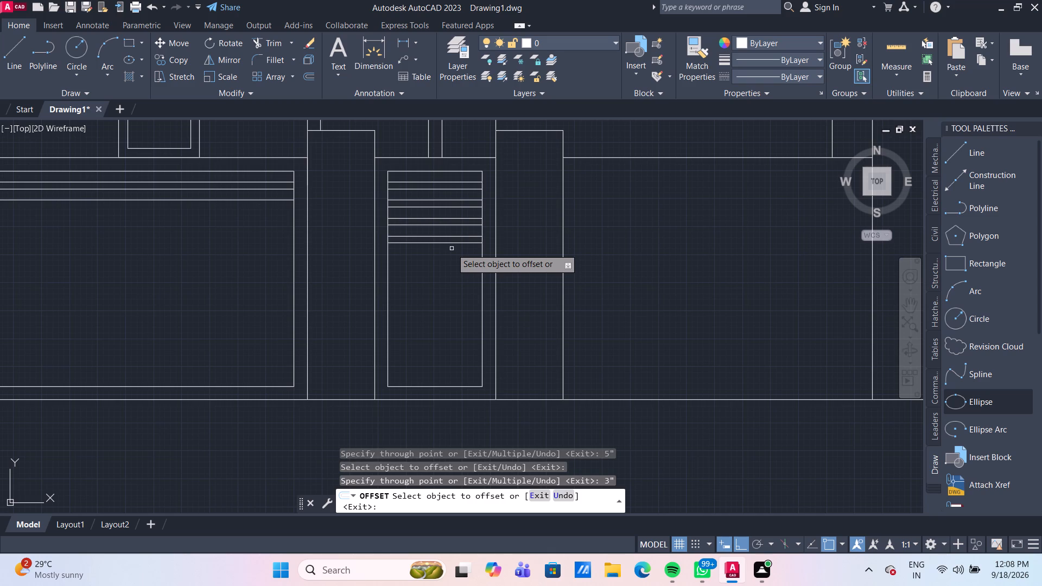
{"action": "left_click", "coordinate": [450, 244]}
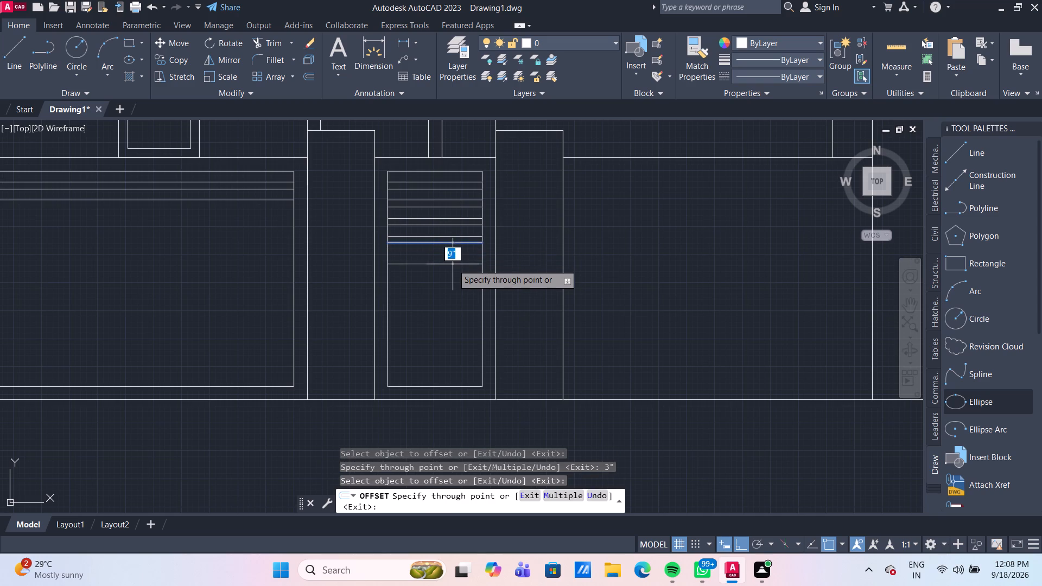
{"action": "type", "text": "5\""}
{"action": "key", "text": "Return"}
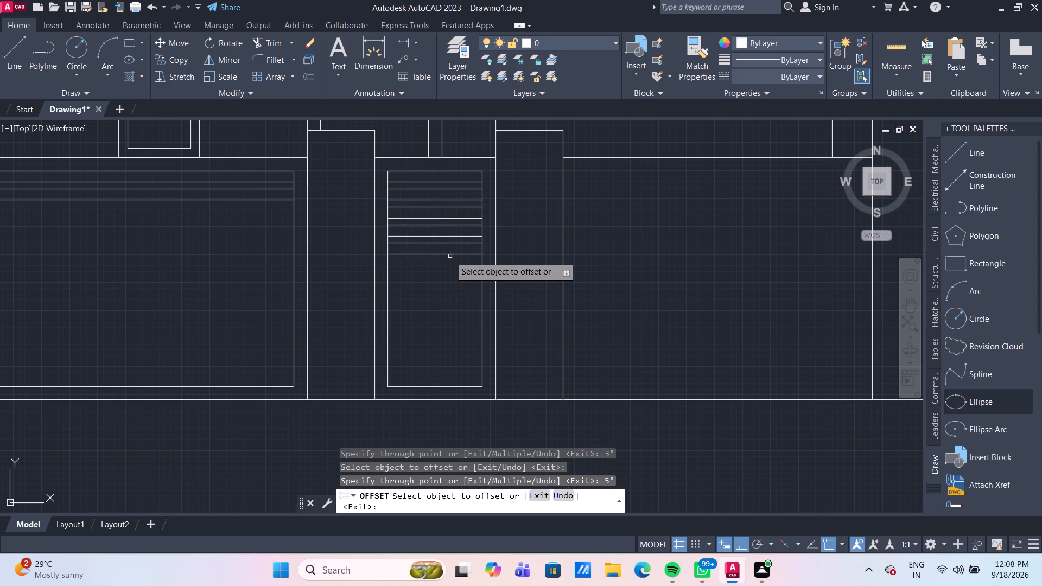
{"action": "left_click", "coordinate": [449, 255]}
{"action": "type", "text": "3\""}
{"action": "key", "text": "Return"}
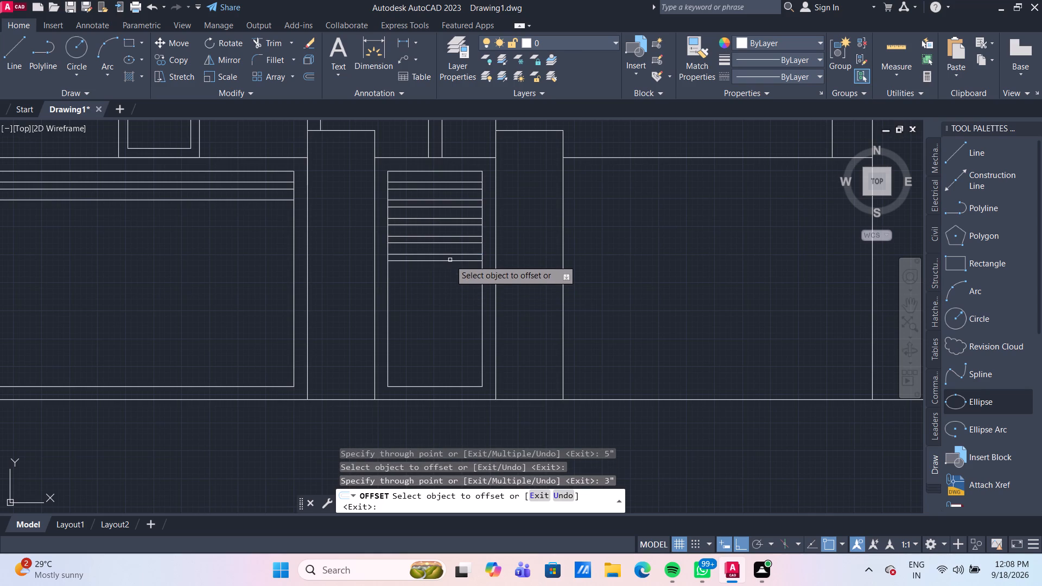
{"action": "left_click_drag", "start_coordinate": [450, 260], "coordinate": [450, 265]}
{"action": "type", "text": "5\""}
{"action": "key", "text": "Return"}
Continue the narrow bay's slat lines downward from the lowest one with four successive offsets of 3", 5", 3" and 5".
{"action": "left_click", "coordinate": [452, 272]}
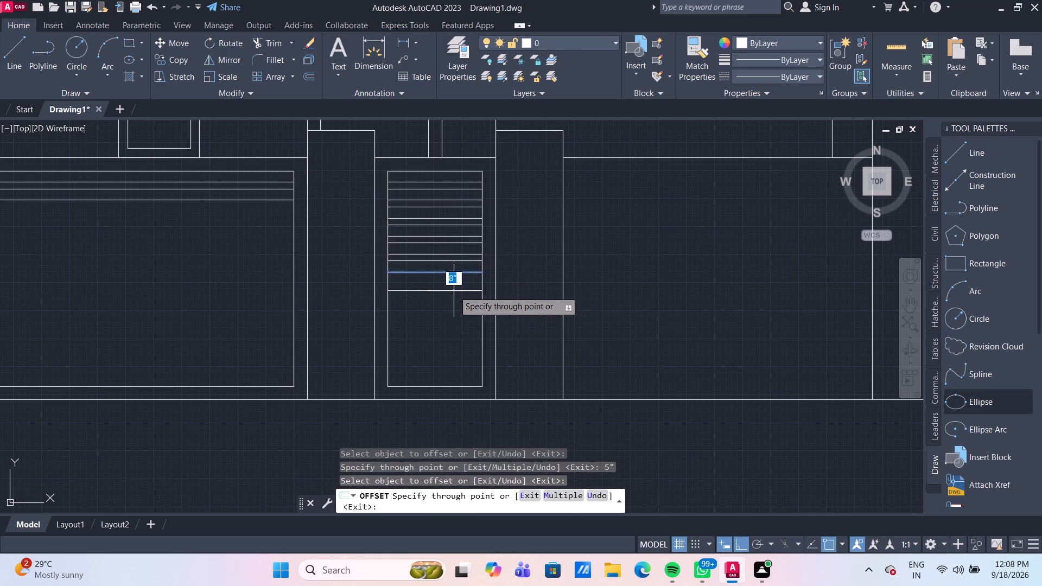
{"action": "type", "text": "3\""}
{"action": "key", "text": "Return"}
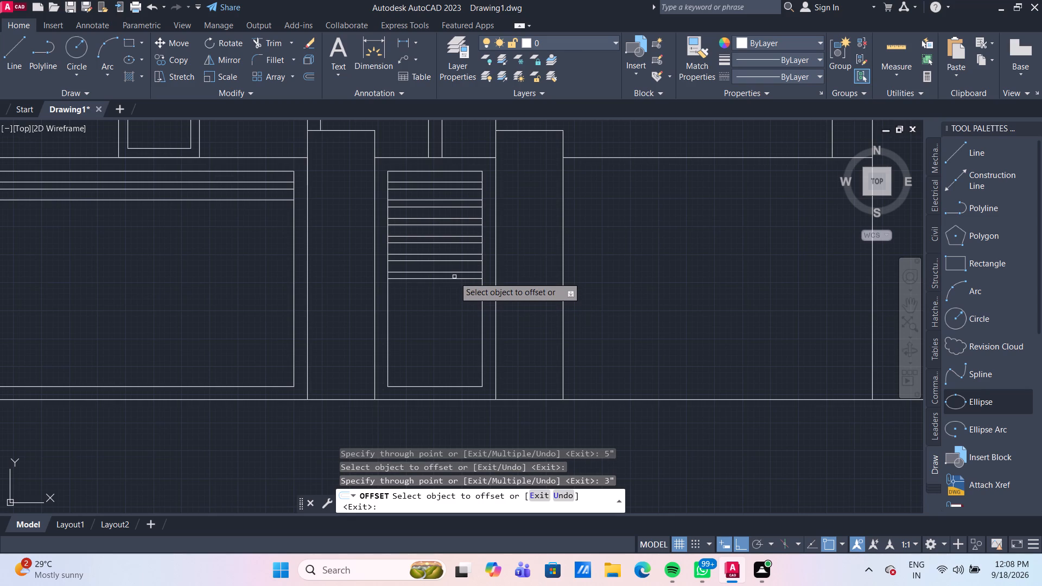
{"action": "left_click", "coordinate": [455, 279]}
{"action": "type", "text": "5\""}
{"action": "key", "text": "Return"}
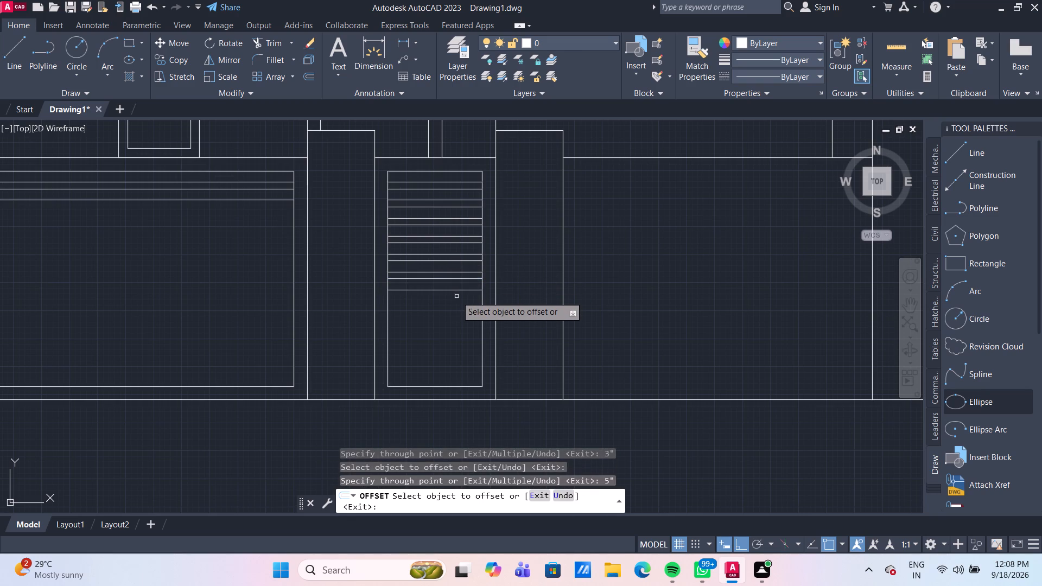
{"action": "left_click", "coordinate": [455, 290]}
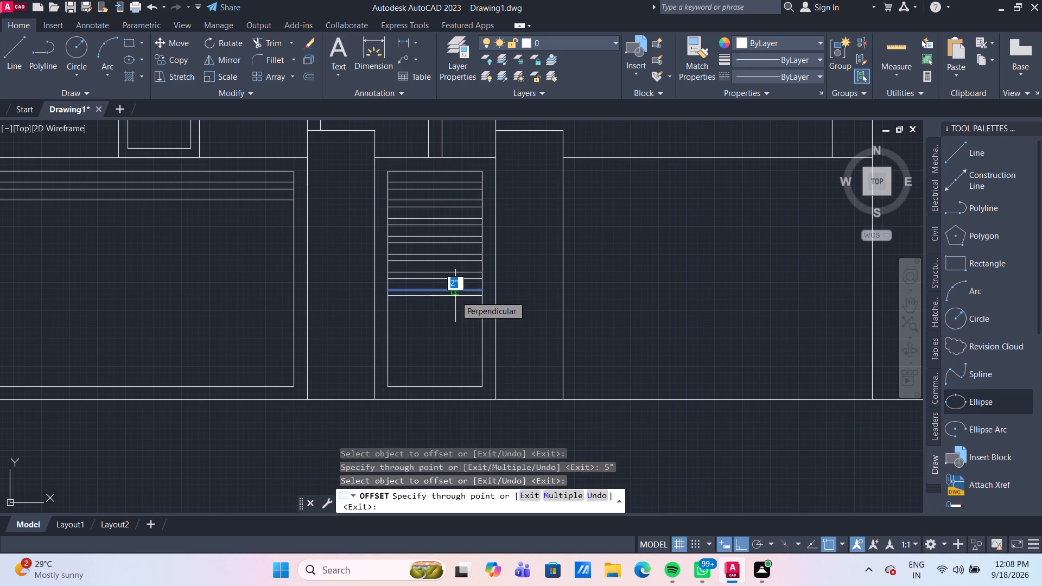
{"action": "key", "text": "3"}
{"action": "key", "text": "shift+quotedbl"}
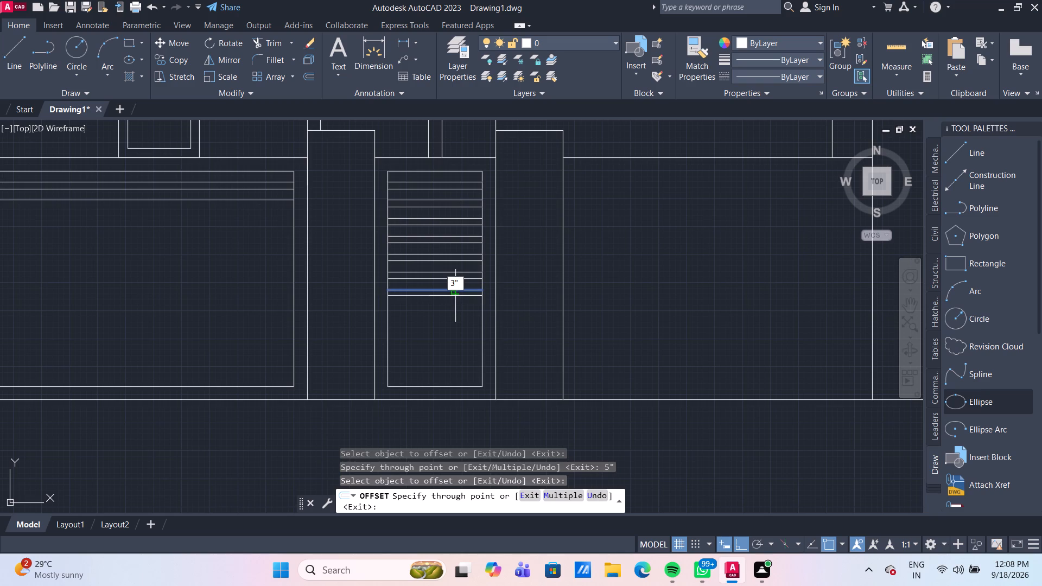
{"action": "key", "text": "Return"}
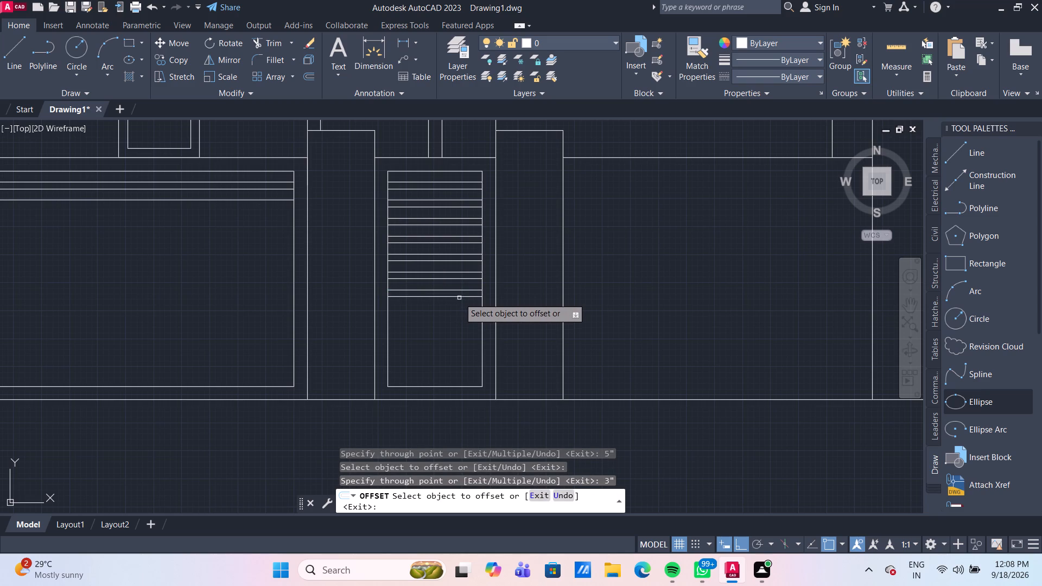
{"action": "left_click", "coordinate": [459, 298]}
{"action": "type", "text": "5\""}
{"action": "key", "text": "Return"}
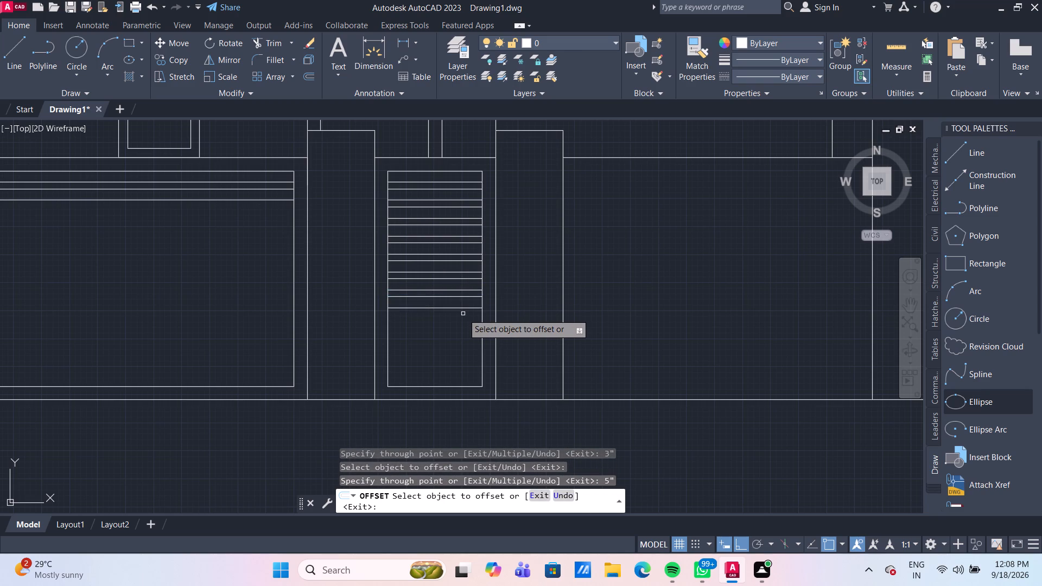
Add four more slat lines below the lowest one in the narrow bay frame, offset successively 3", 5", 3" and 5".
{"action": "left_click", "coordinate": [460, 309]}
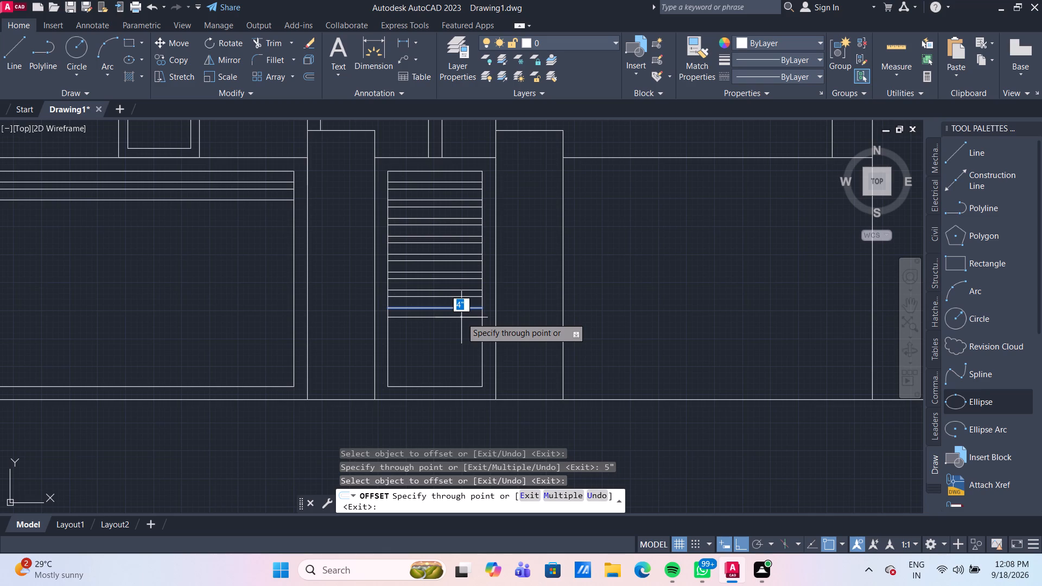
{"action": "type", "text": "3\""}
{"action": "key", "text": "Return"}
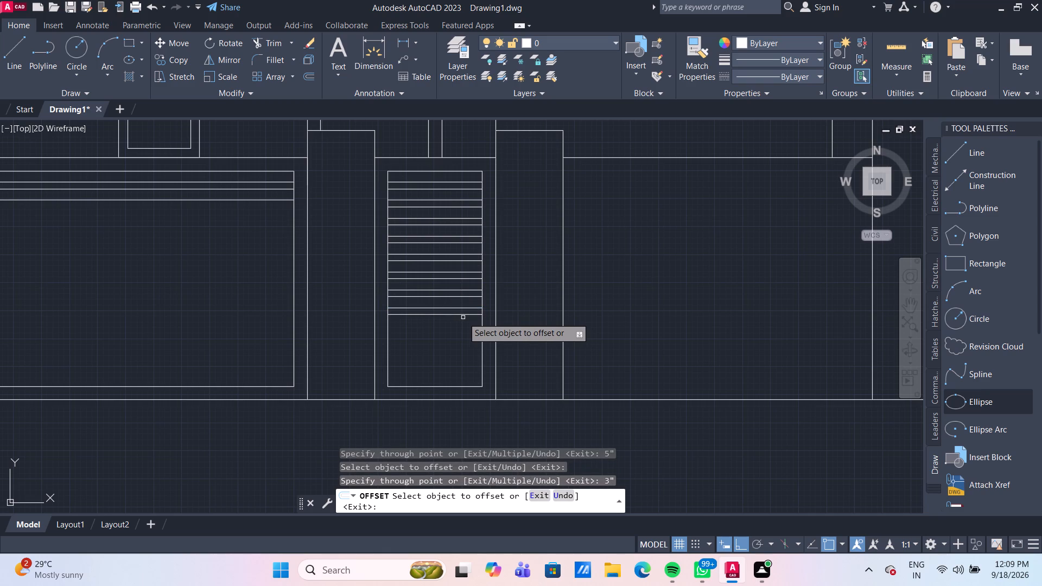
{"action": "left_click", "coordinate": [462, 315]}
{"action": "type", "text": "5\""}
{"action": "key", "text": "Return"}
{"action": "left_click", "coordinate": [465, 327]}
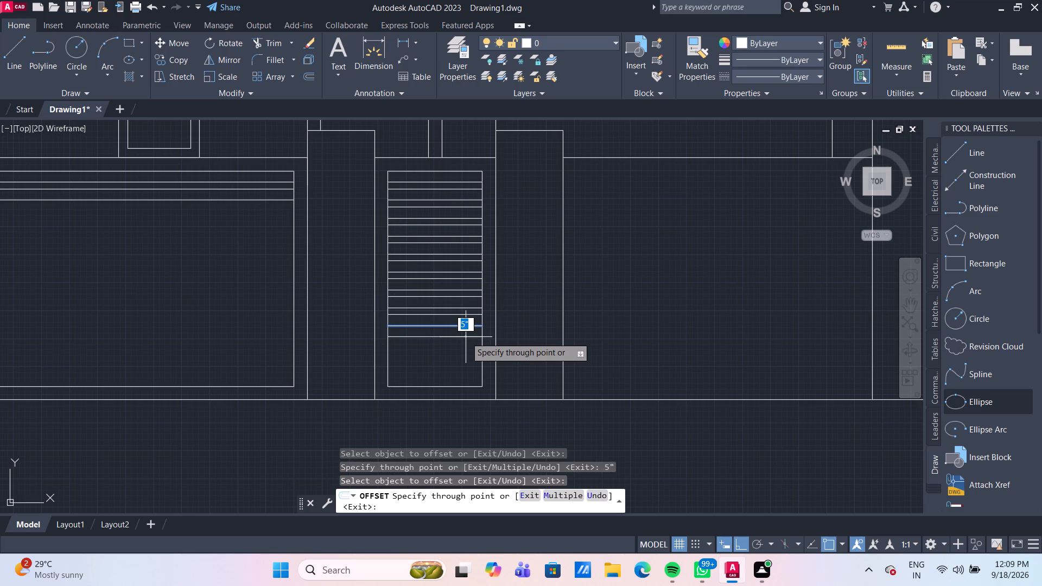
{"action": "type", "text": "3\""}
{"action": "key", "text": "Return"}
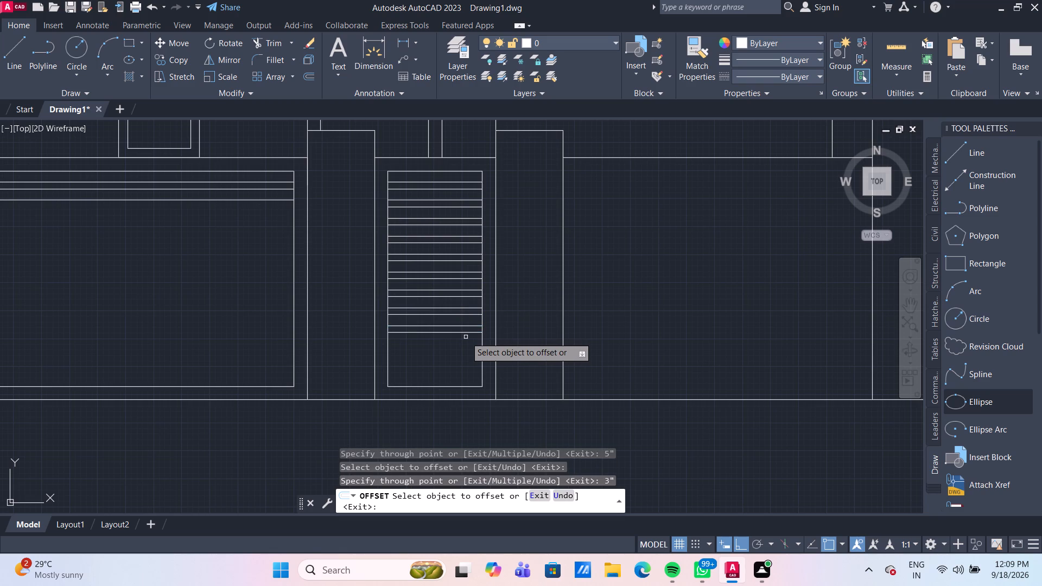
{"action": "left_click", "coordinate": [458, 332]}
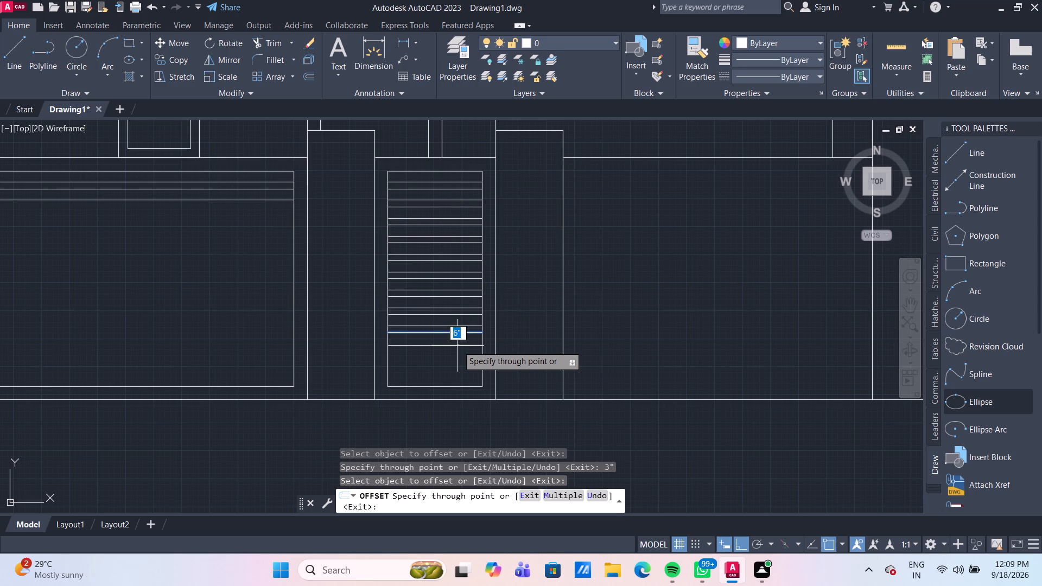
{"action": "type", "text": "5\""}
{"action": "key", "text": "Return"}
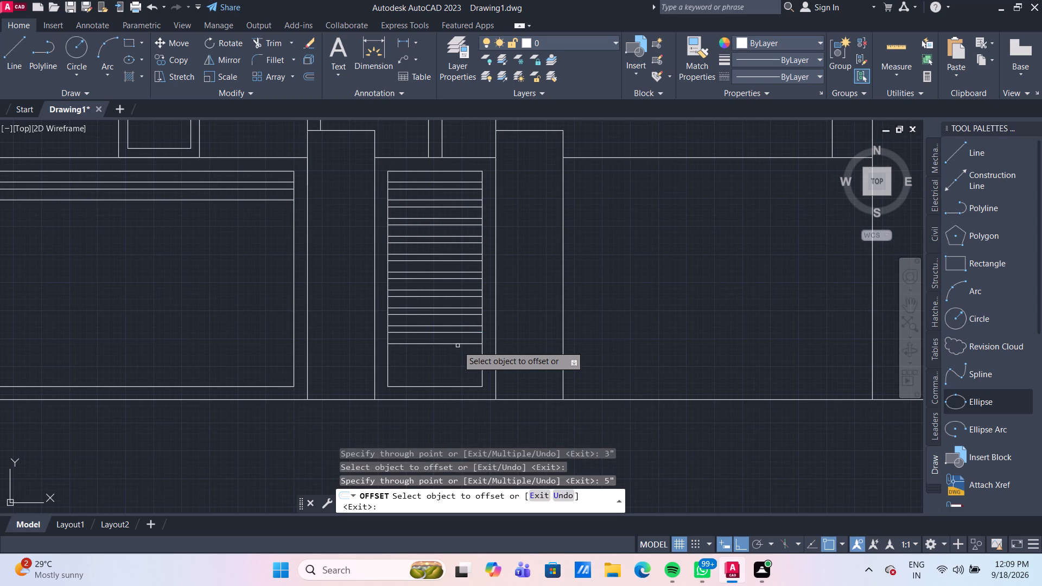
Complete the narrow bay's slats down to the frame's bottom edge with four successive offsets of 3", 5", 3" and 5".
{"action": "left_click", "coordinate": [455, 343]}
{"action": "type", "text": "3\""}
{"action": "key", "text": "Return"}
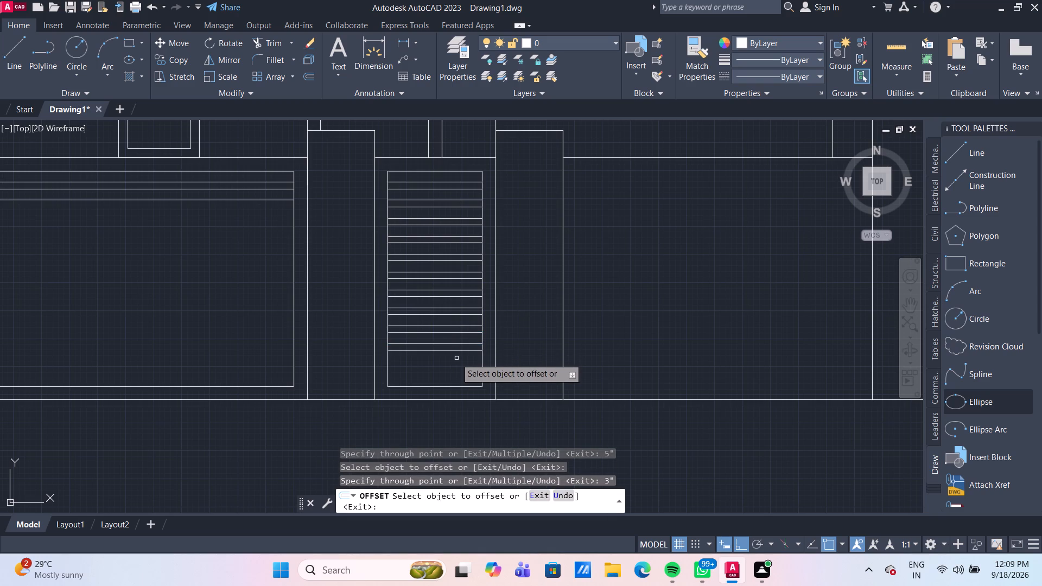
{"action": "left_click", "coordinate": [442, 350]}
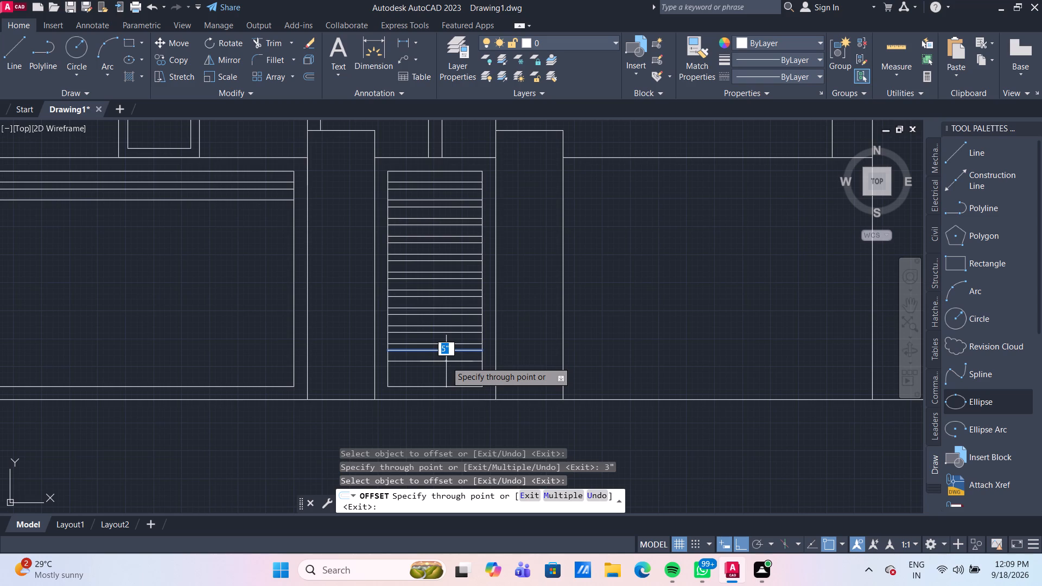
{"action": "type", "text": "51"}
{"action": "key", "text": "BackSpace"}
{"action": "key", "text": "shift+quotedbl"}
{"action": "key", "text": "Return"}
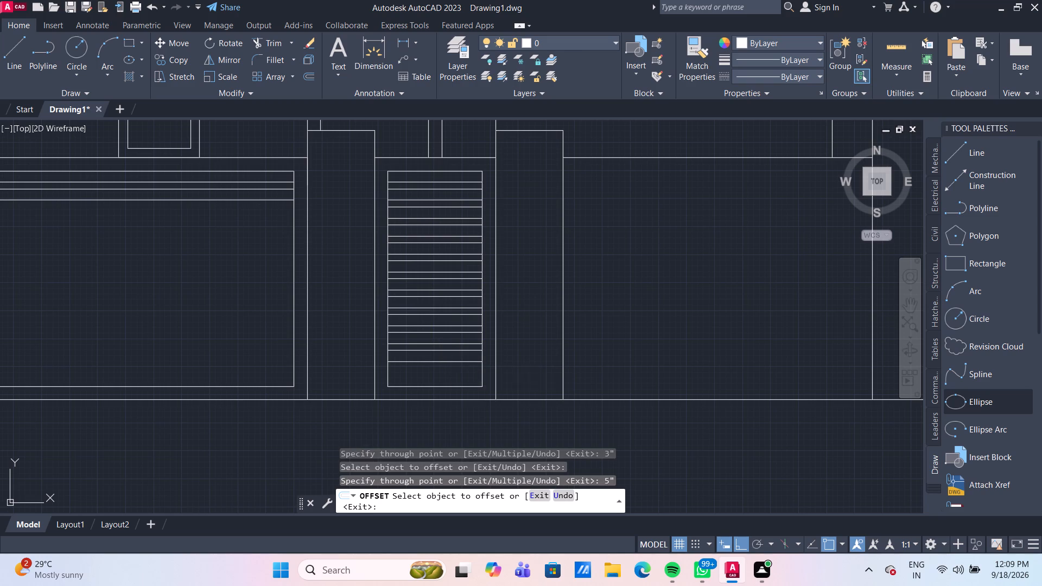
{"action": "left_click", "coordinate": [449, 362]}
{"action": "type", "text": "3\""}
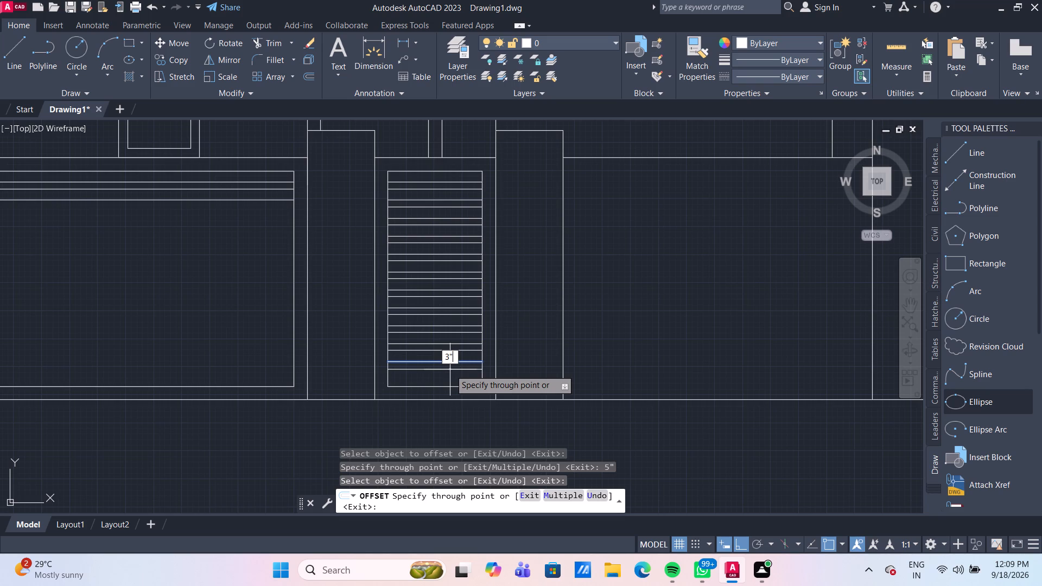
{"action": "key", "text": "Return"}
{"action": "left_click", "coordinate": [450, 370]}
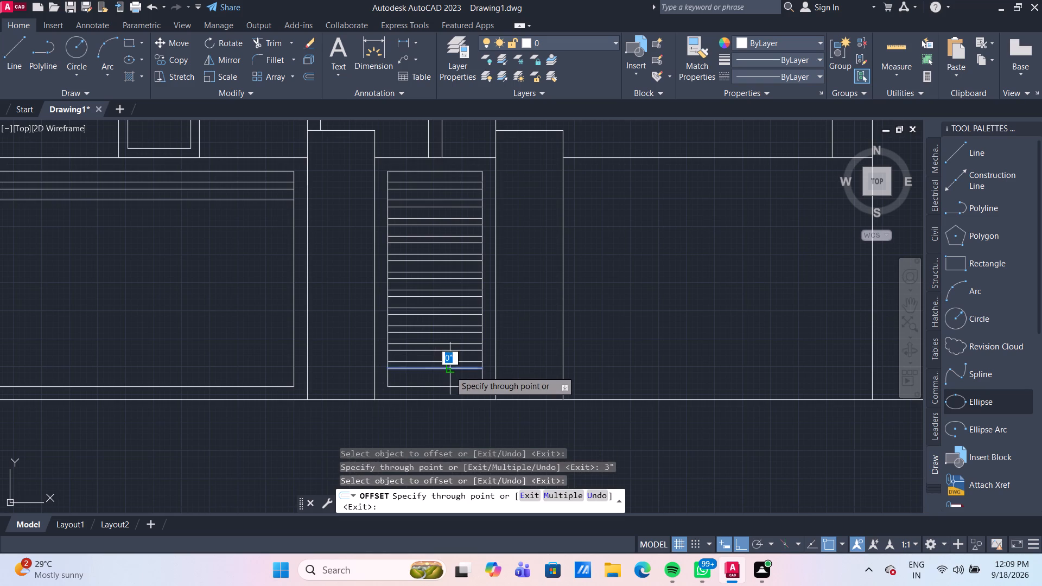
{"action": "type", "text": "5\""}
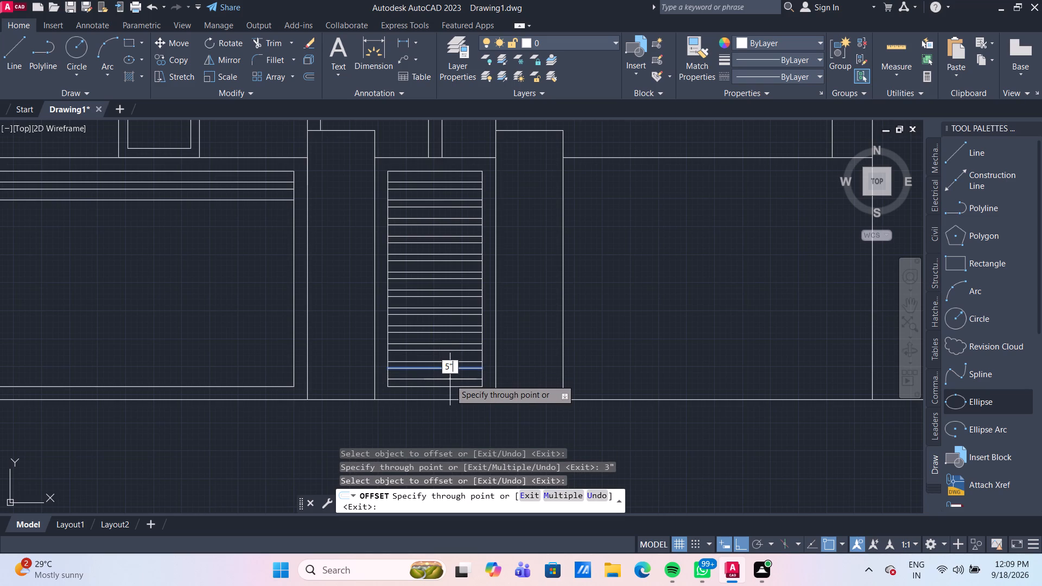
{"action": "key", "text": "Return"}
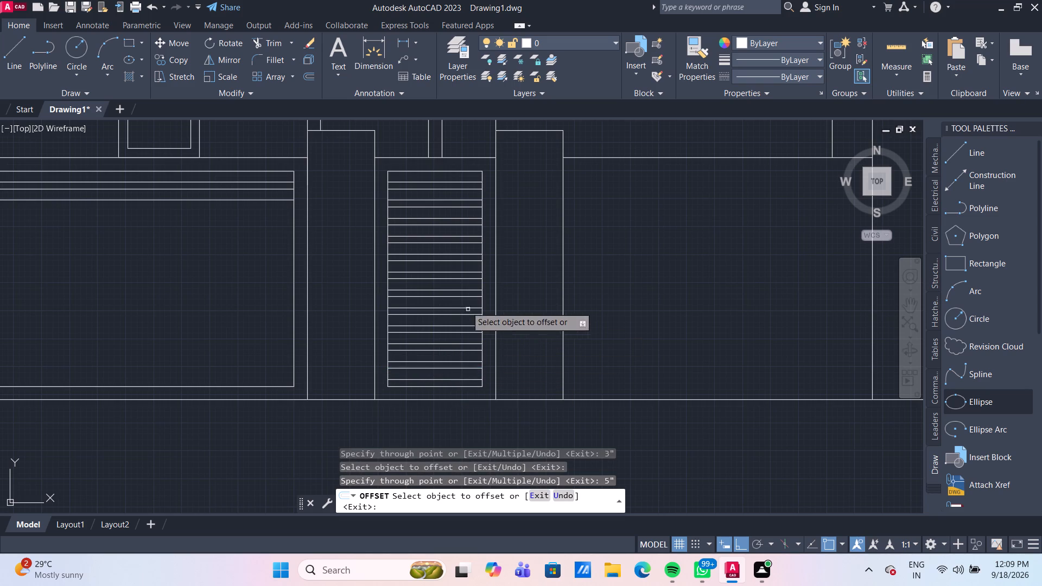
{"action": "key", "text": "Escape"}
Erase the three slat lines near the top of the wide bay frame.
{"action": "left_click_drag", "start_coordinate": [259, 236], "coordinate": [251, 222]}
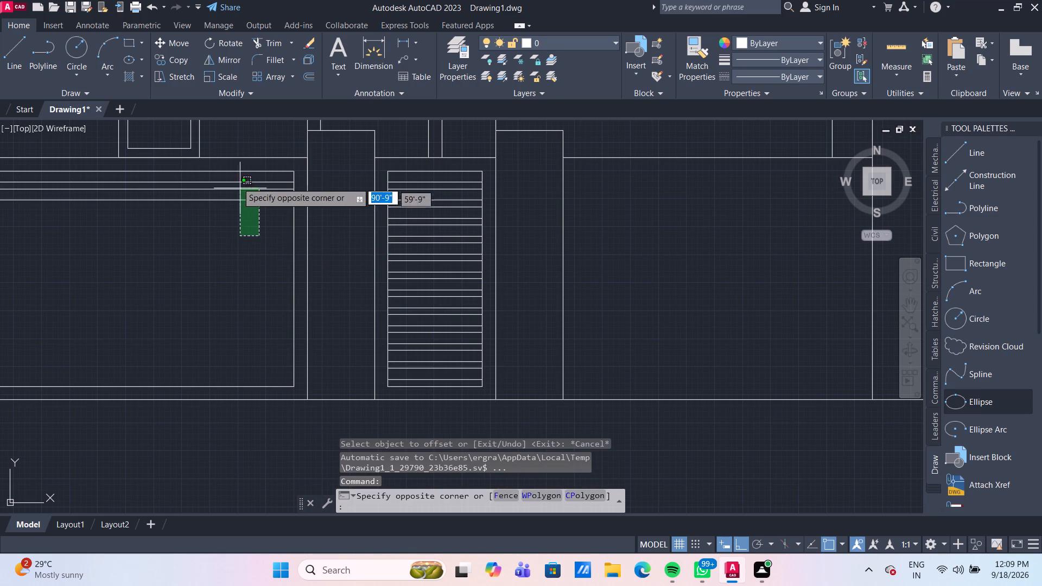
{"action": "left_click", "coordinate": [233, 178]}
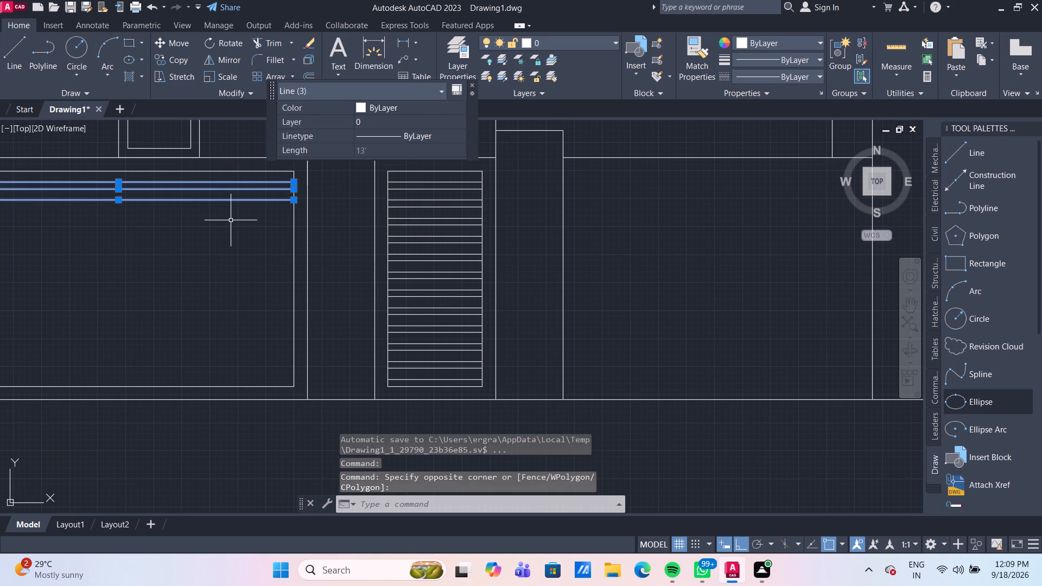
{"action": "key", "text": "Delete"}
Copy all the narrow bay's slat lines 7'-0" horizontally into the wide bay frame, their ends meeting its inner edge nearest the narrow bay.
{"action": "scroll", "coordinate": [430, 353], "scroll_direction": "up", "scroll_amount": 1}
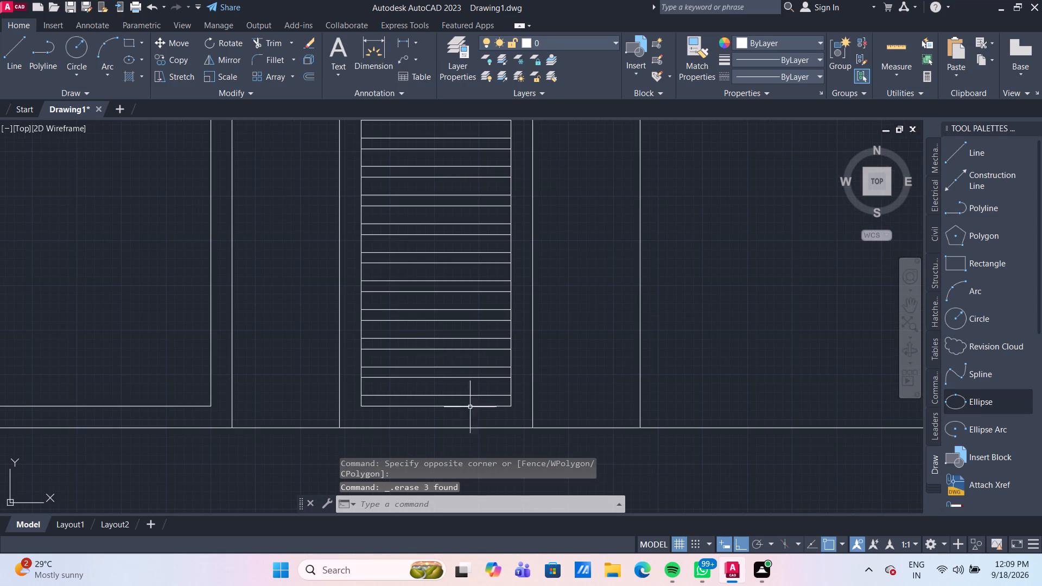
{"action": "left_click", "coordinate": [478, 400]}
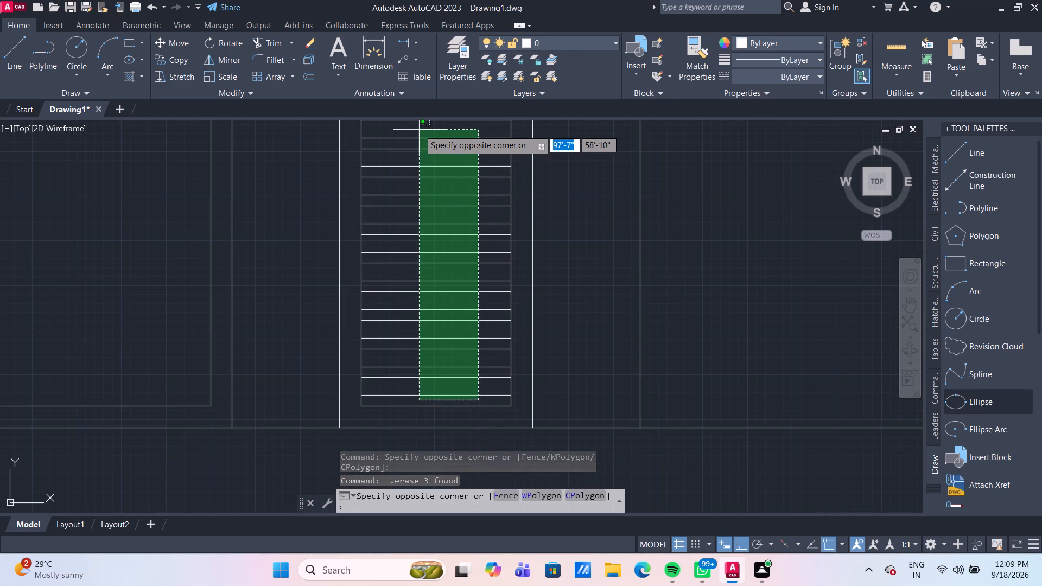
{"action": "scroll", "coordinate": [419, 130], "scroll_direction": "down", "scroll_amount": 1}
{"action": "middle_click_drag", "start_coordinate": [418, 132], "coordinate": [401, 200]}
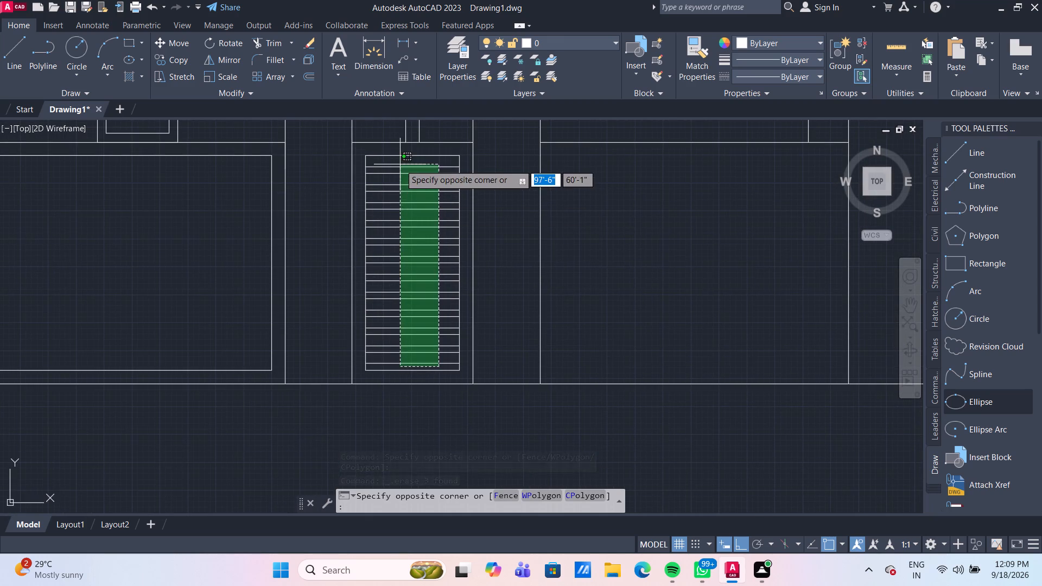
{"action": "left_click", "coordinate": [400, 164]}
{"action": "scroll", "coordinate": [400, 164], "scroll_direction": "down", "scroll_amount": 1}
{"action": "scroll", "coordinate": [301, 194], "scroll_direction": "up", "scroll_amount": 1}
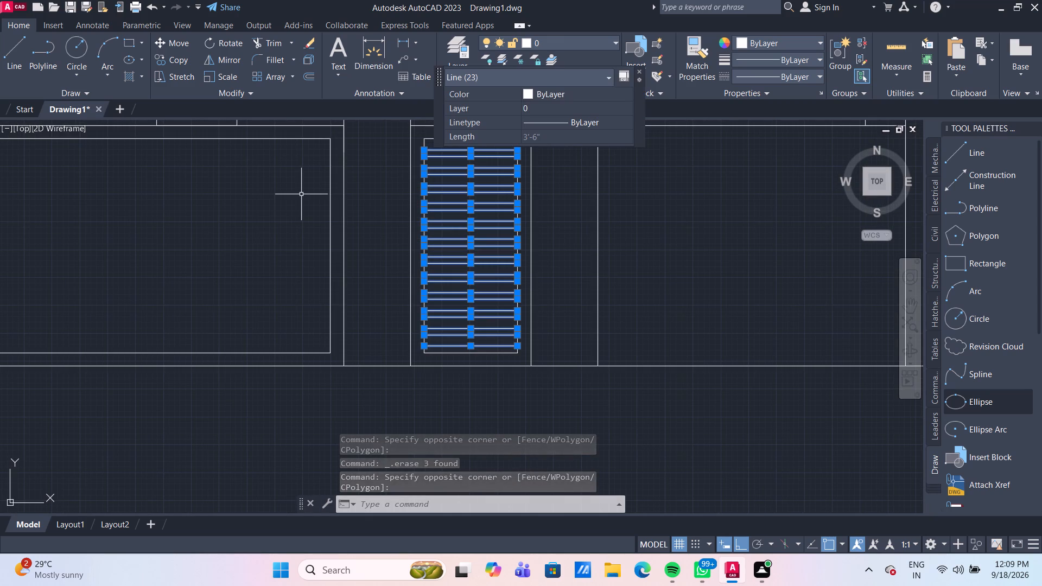
{"action": "type", "text": "CO"}
{"action": "key", "text": "Return"}
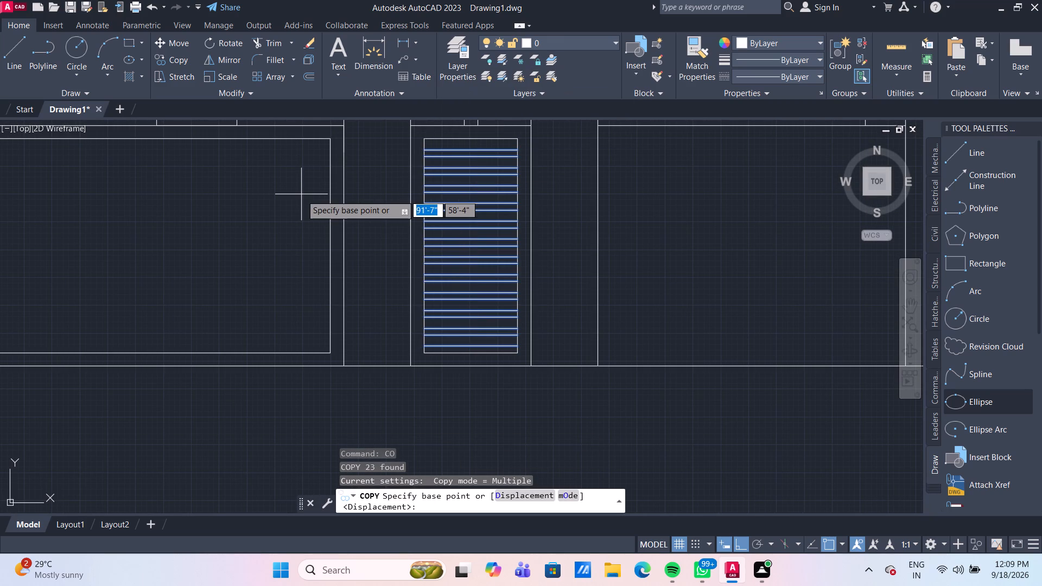
{"action": "left_click", "coordinate": [514, 153]}
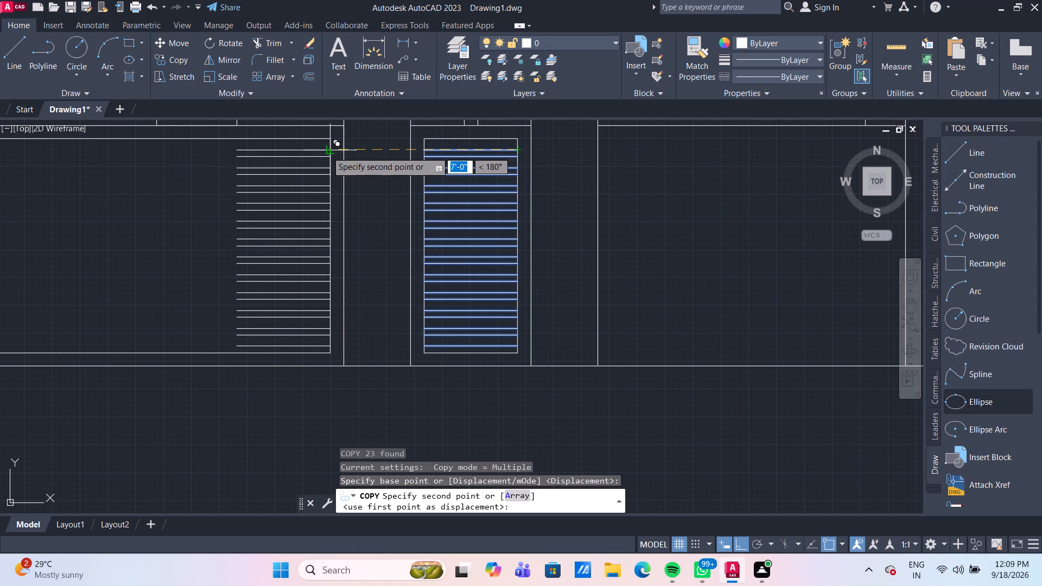
{"action": "left_click", "coordinate": [332, 150]}
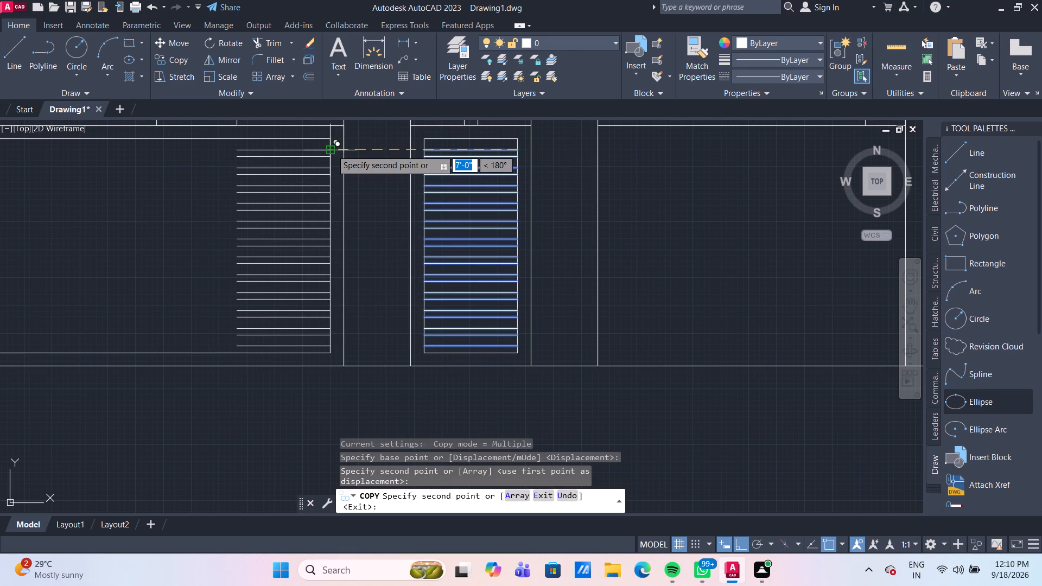
{"action": "key", "text": "Escape"}
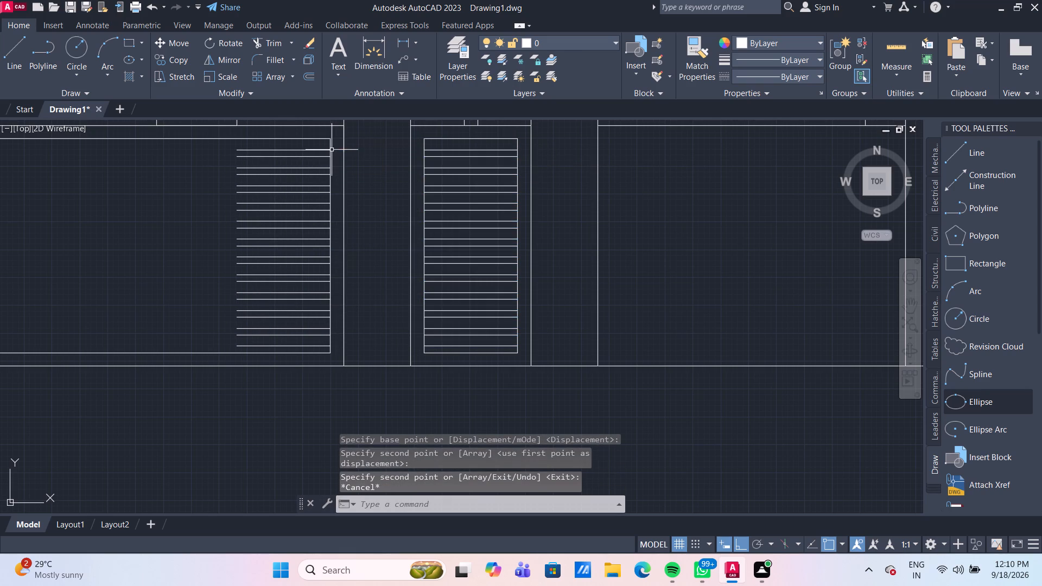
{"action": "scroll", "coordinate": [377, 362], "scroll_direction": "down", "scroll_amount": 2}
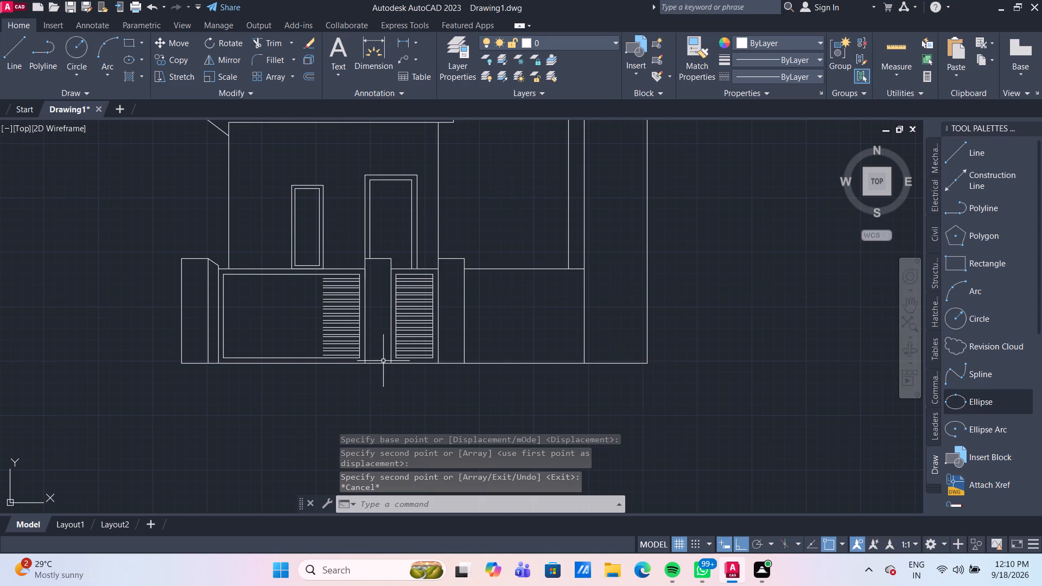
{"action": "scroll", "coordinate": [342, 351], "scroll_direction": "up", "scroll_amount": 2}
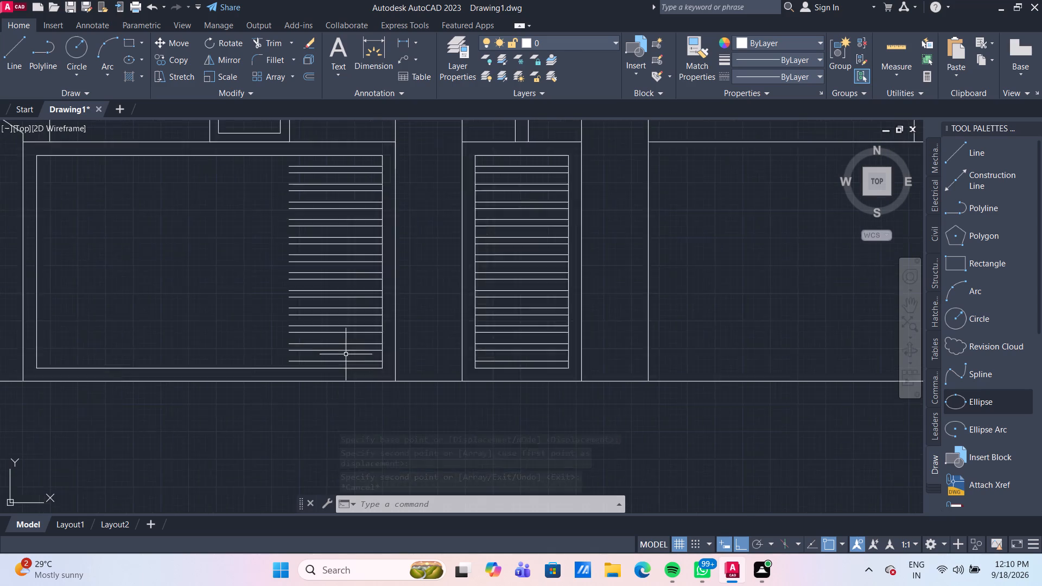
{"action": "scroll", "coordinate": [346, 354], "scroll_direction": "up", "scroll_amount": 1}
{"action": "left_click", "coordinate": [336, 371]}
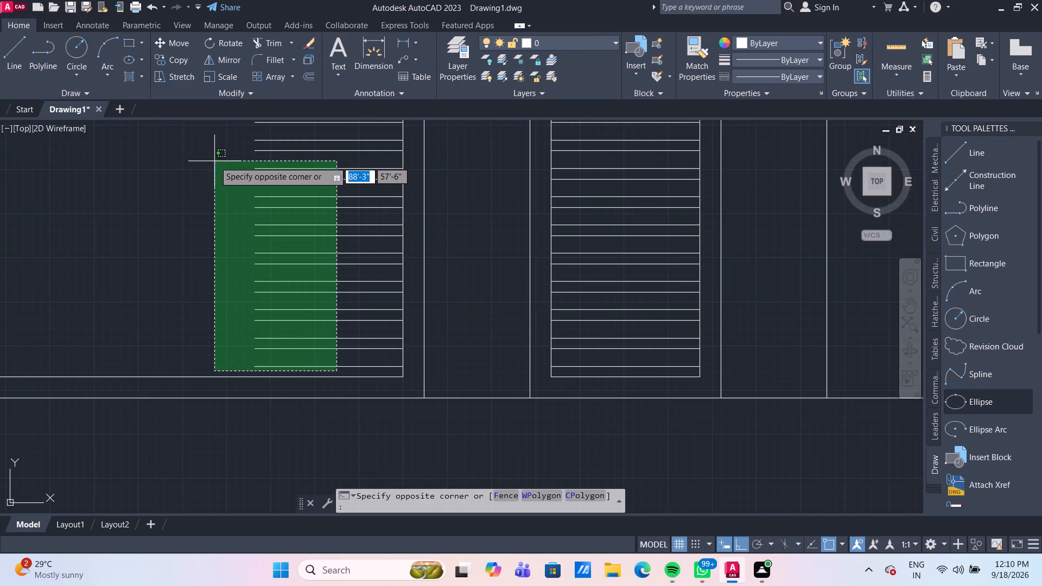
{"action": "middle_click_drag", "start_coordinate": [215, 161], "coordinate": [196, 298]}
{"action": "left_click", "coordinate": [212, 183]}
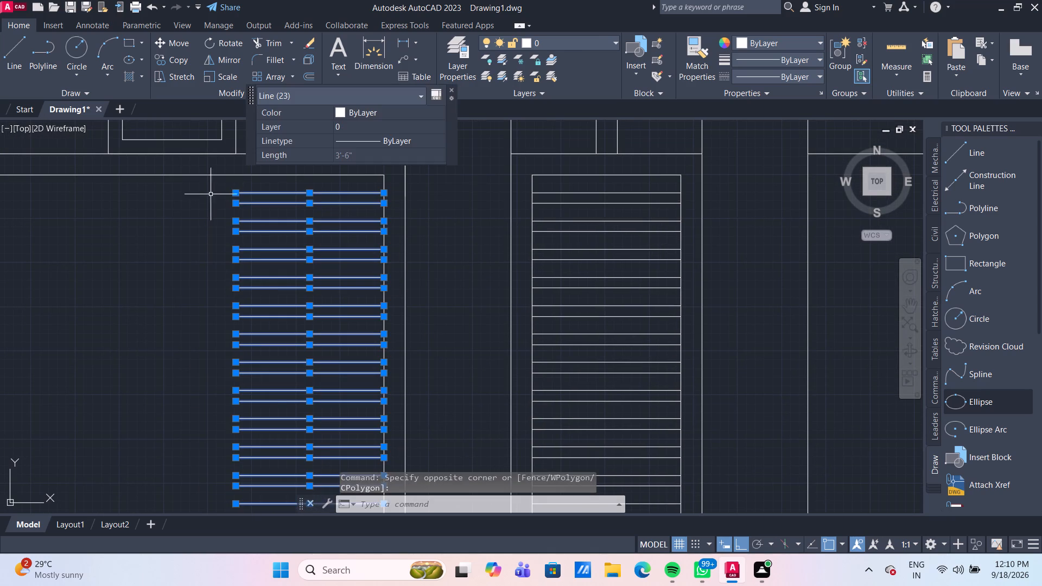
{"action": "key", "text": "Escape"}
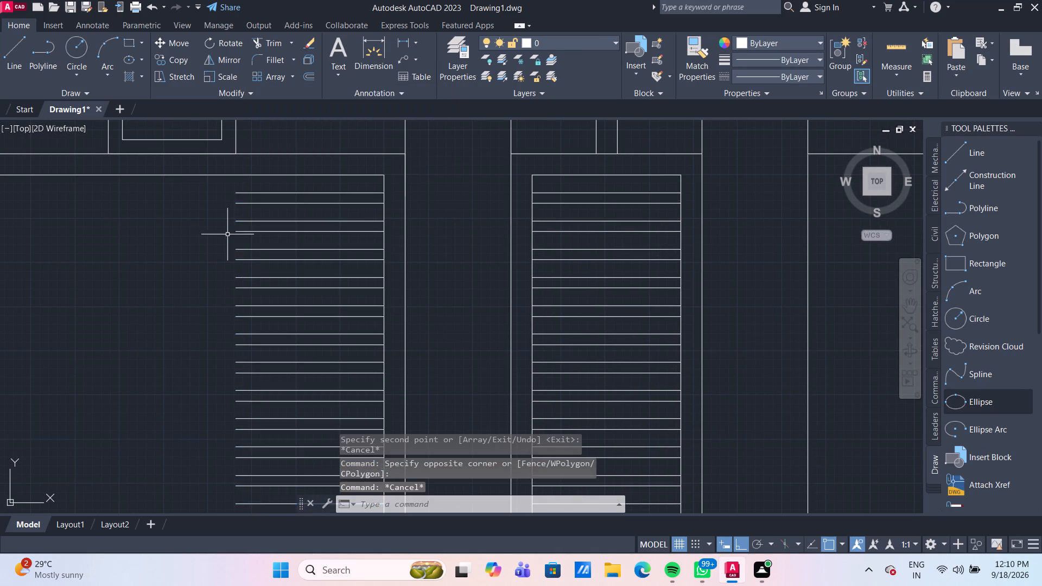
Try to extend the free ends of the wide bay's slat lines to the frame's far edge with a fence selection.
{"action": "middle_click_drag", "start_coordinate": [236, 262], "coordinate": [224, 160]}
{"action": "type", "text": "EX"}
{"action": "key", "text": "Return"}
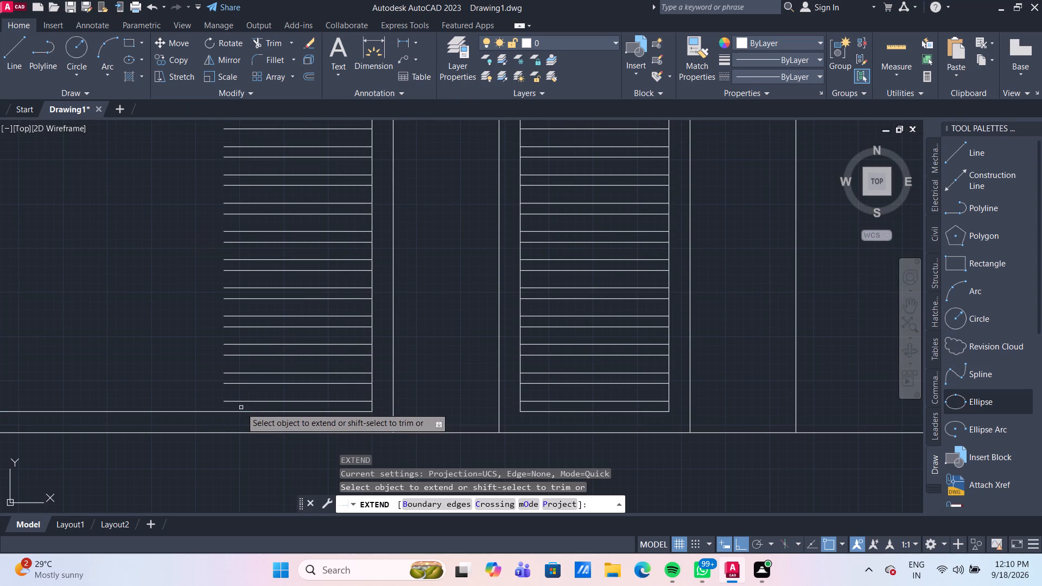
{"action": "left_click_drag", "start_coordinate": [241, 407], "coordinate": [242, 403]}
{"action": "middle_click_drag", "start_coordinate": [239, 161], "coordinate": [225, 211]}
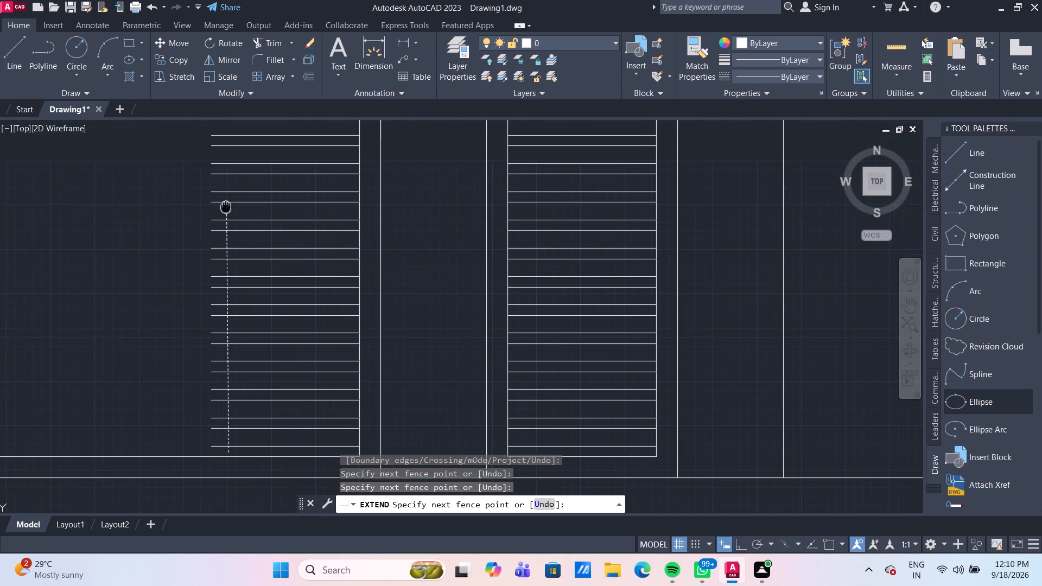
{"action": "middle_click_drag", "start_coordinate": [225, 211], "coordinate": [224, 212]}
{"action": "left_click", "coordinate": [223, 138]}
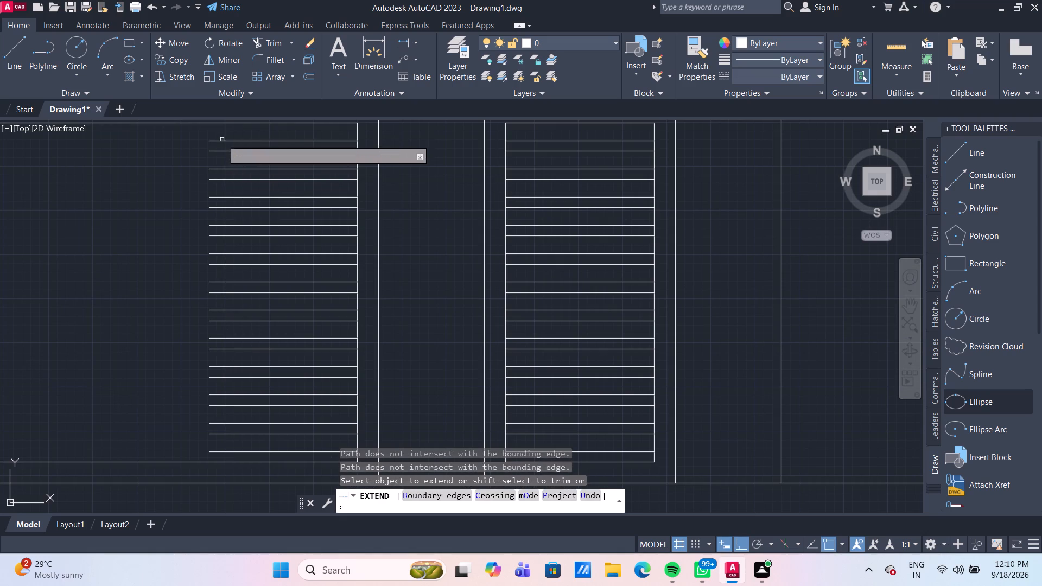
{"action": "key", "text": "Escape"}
Stretch the free ends of all the wide bay's slat lines 9'-6" horizontally to the frame's far inner edge.
{"action": "scroll", "coordinate": [265, 174], "scroll_direction": "down", "scroll_amount": 1}
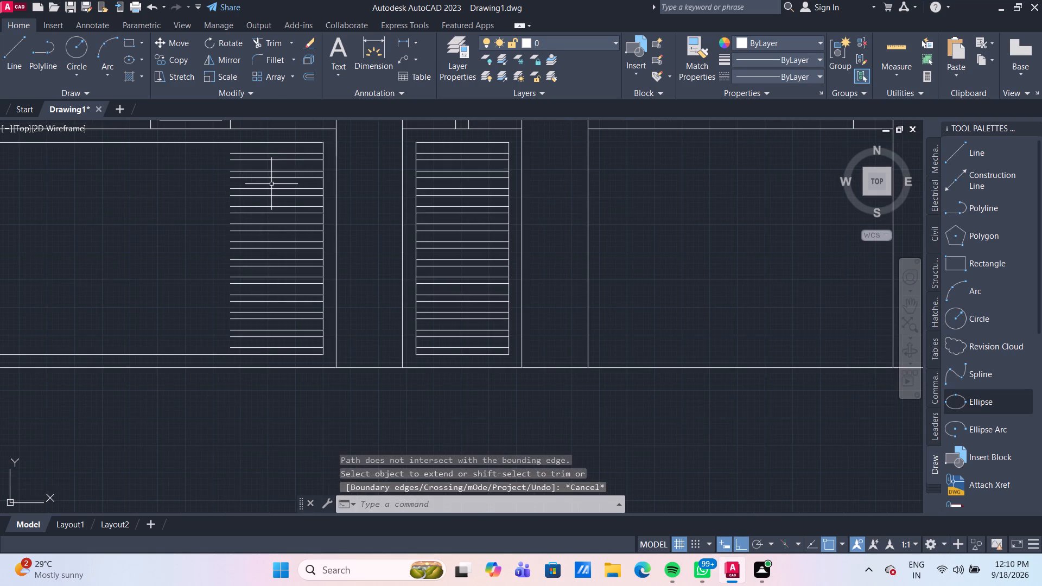
{"action": "scroll", "coordinate": [271, 184], "scroll_direction": "down", "scroll_amount": 1}
{"action": "middle_click_drag", "start_coordinate": [282, 187], "coordinate": [290, 192]}
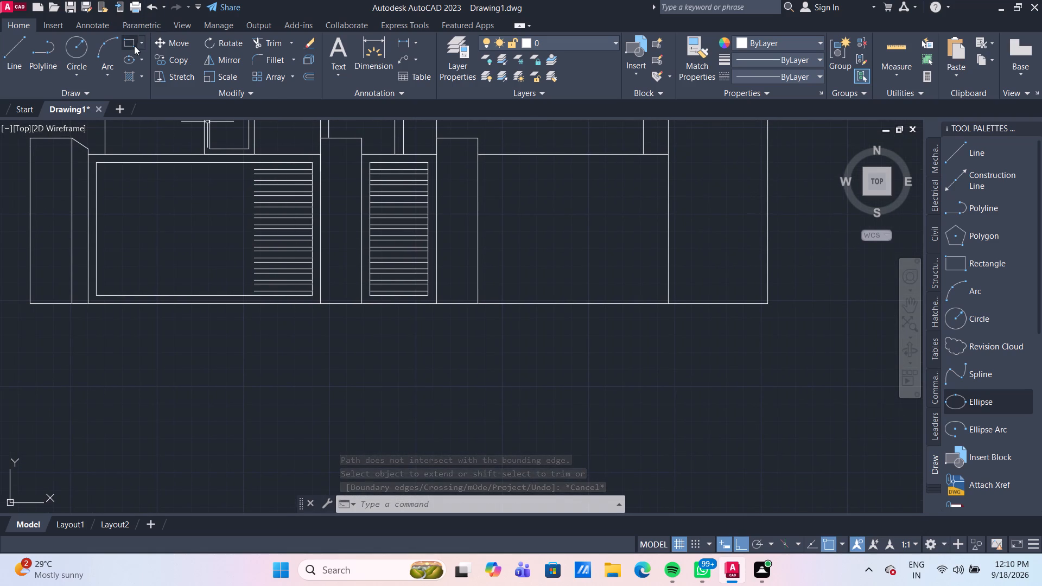
{"action": "left_click", "coordinate": [171, 78]}
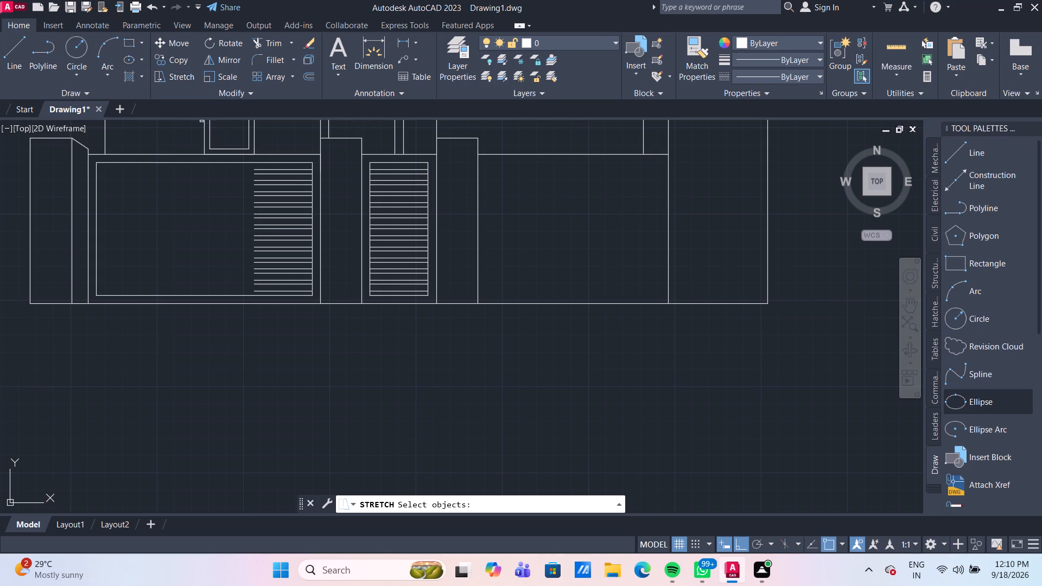
{"action": "scroll", "coordinate": [263, 291], "scroll_direction": "up", "scroll_amount": 2}
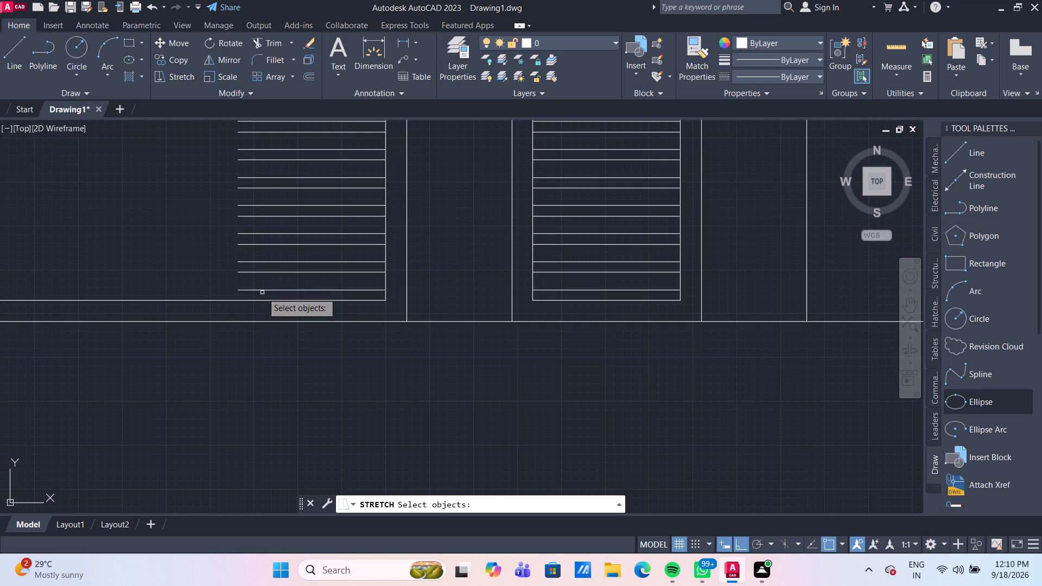
{"action": "left_click", "coordinate": [262, 296]}
{"action": "middle_click_drag", "start_coordinate": [230, 136], "coordinate": [213, 247]}
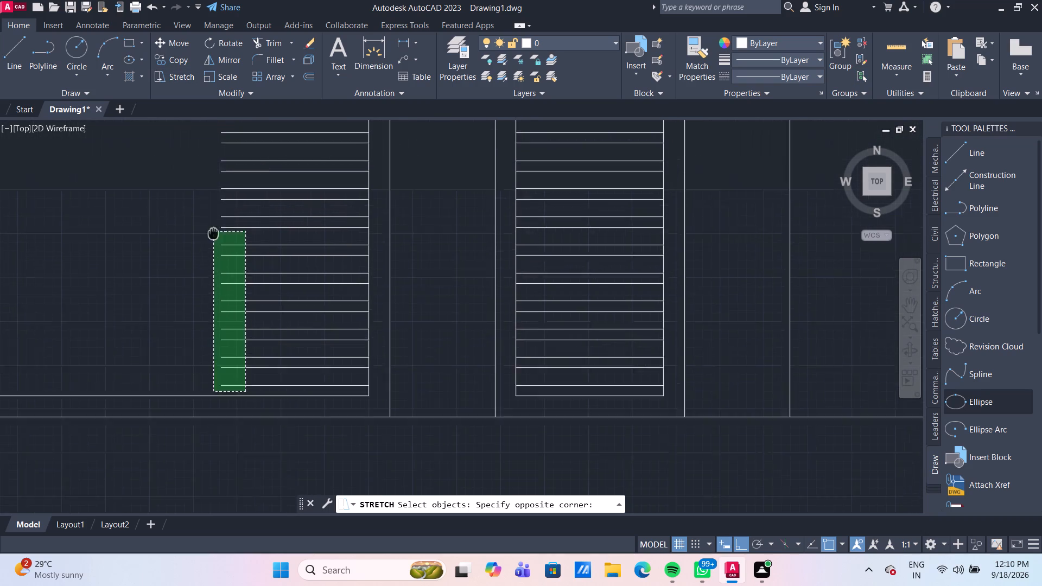
{"action": "middle_click_drag", "start_coordinate": [213, 247], "coordinate": [207, 296]}
{"action": "middle_click_drag", "start_coordinate": [226, 142], "coordinate": [214, 153]}
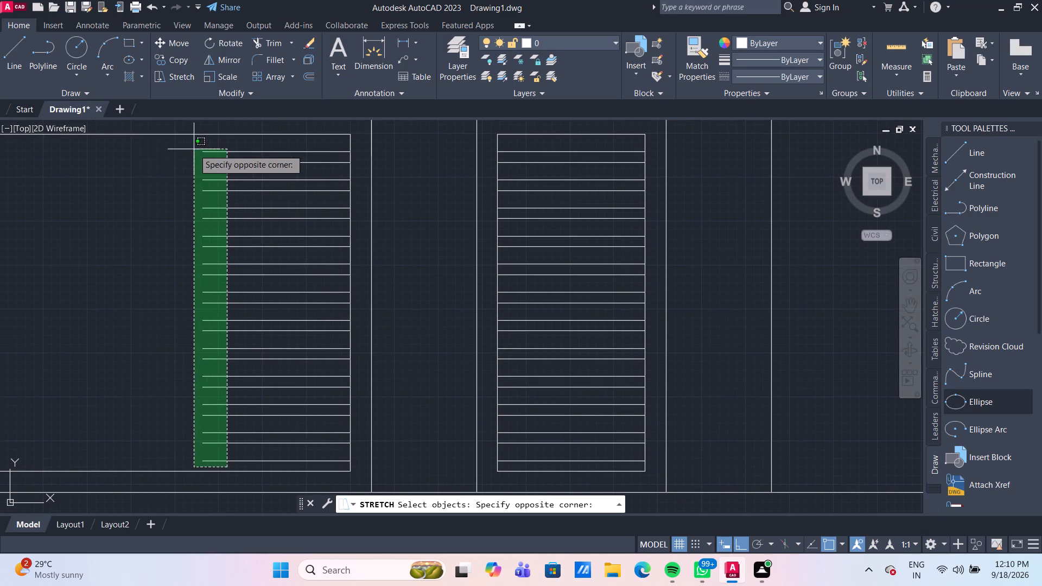
{"action": "left_click", "coordinate": [194, 149]}
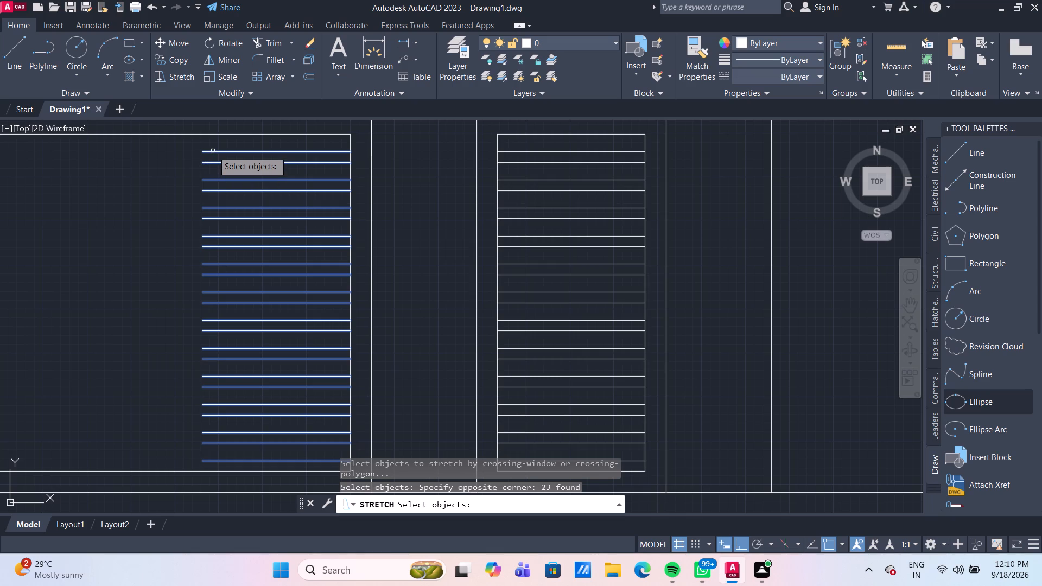
{"action": "left_click", "coordinate": [213, 151]}
{"action": "key", "text": "Return"}
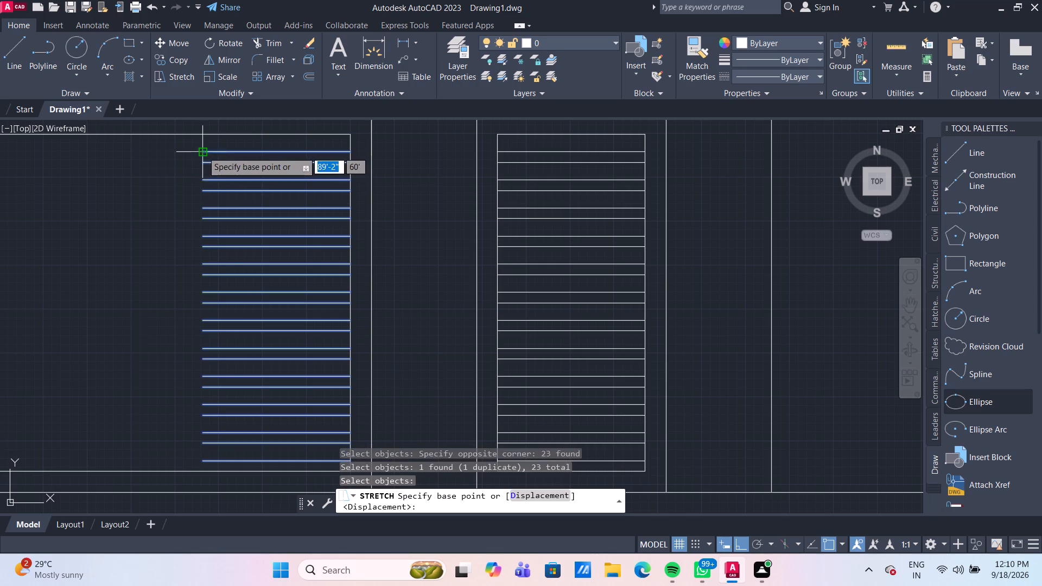
{"action": "left_click_drag", "start_coordinate": [202, 151], "coordinate": [198, 151]}
{"action": "middle_click_drag", "start_coordinate": [96, 149], "coordinate": [374, 160]}
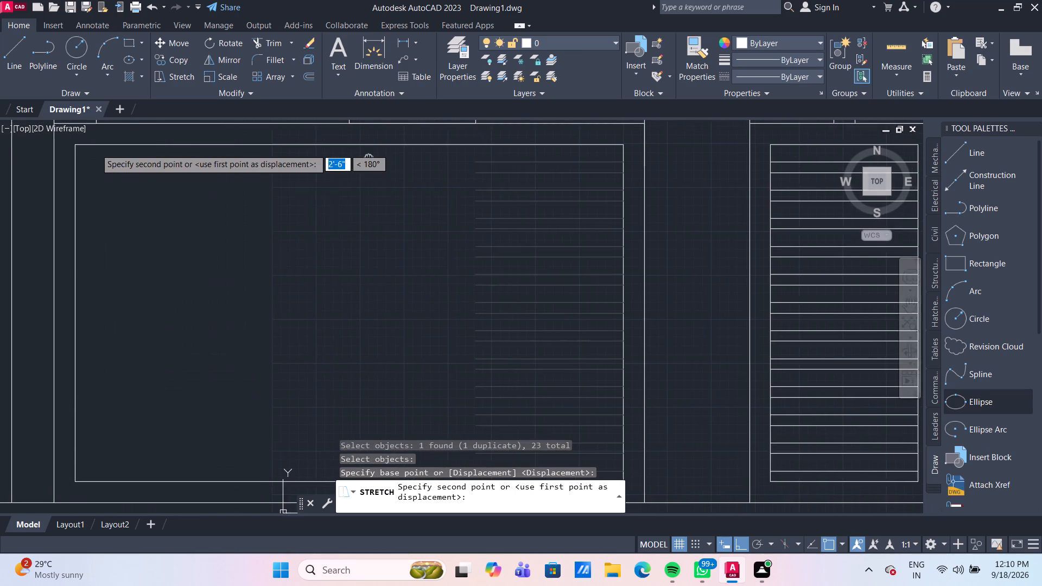
{"action": "middle_click_drag", "start_coordinate": [374, 160], "coordinate": [374, 162]}
{"action": "scroll", "coordinate": [115, 157], "scroll_direction": "down", "scroll_amount": 1}
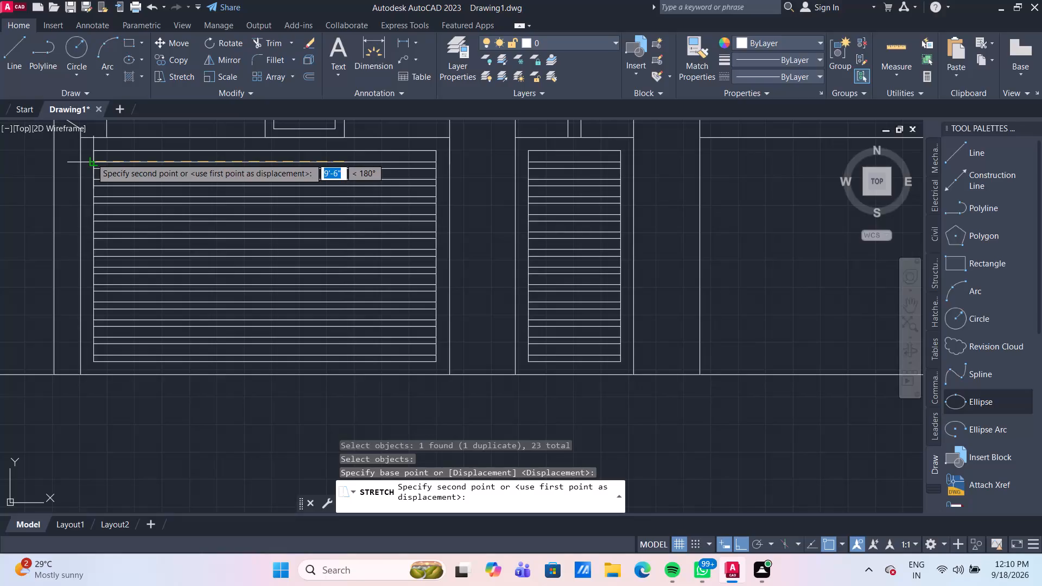
{"action": "left_click", "coordinate": [91, 158]}
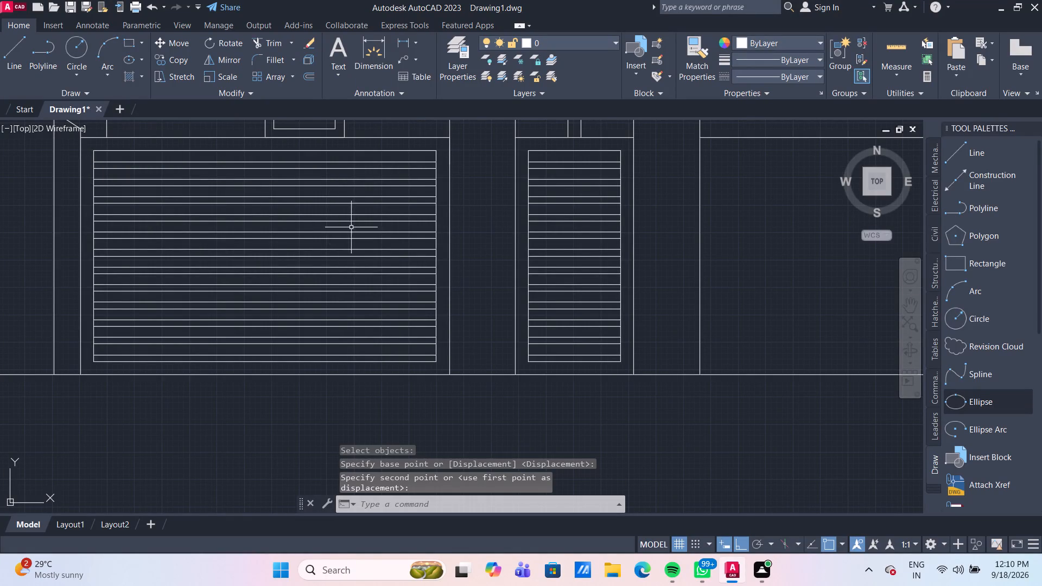
Review the whole building elevation, including the slatted ground-level bays and the openings above them.
{"action": "scroll", "coordinate": [360, 236], "scroll_direction": "down", "scroll_amount": 2}
{"action": "middle_click_drag", "start_coordinate": [426, 334], "coordinate": [435, 352]}
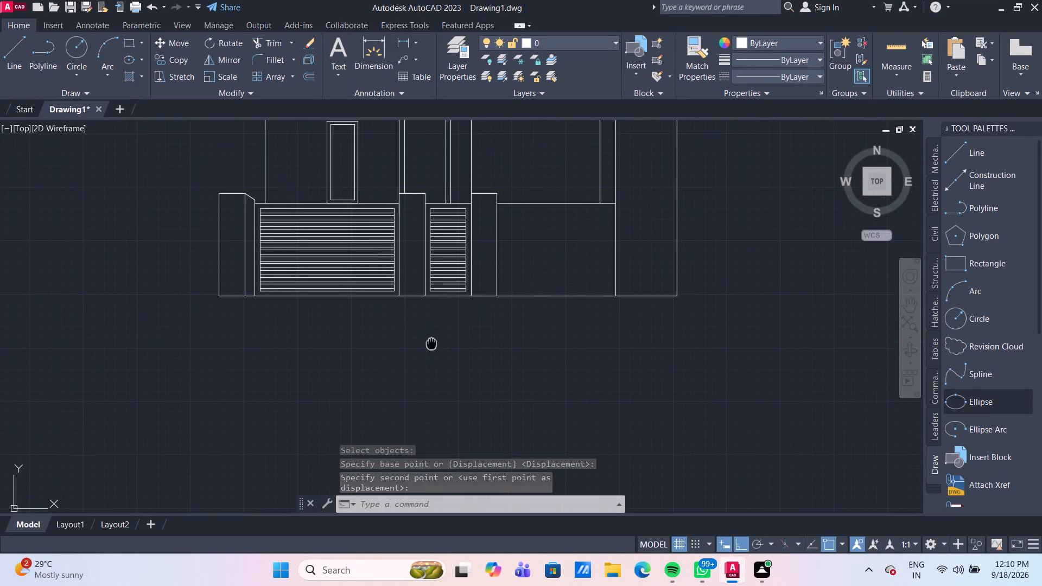
{"action": "middle_click_drag", "start_coordinate": [435, 352], "coordinate": [444, 369]}
{"action": "scroll", "coordinate": [490, 384], "scroll_direction": "down", "scroll_amount": 1}
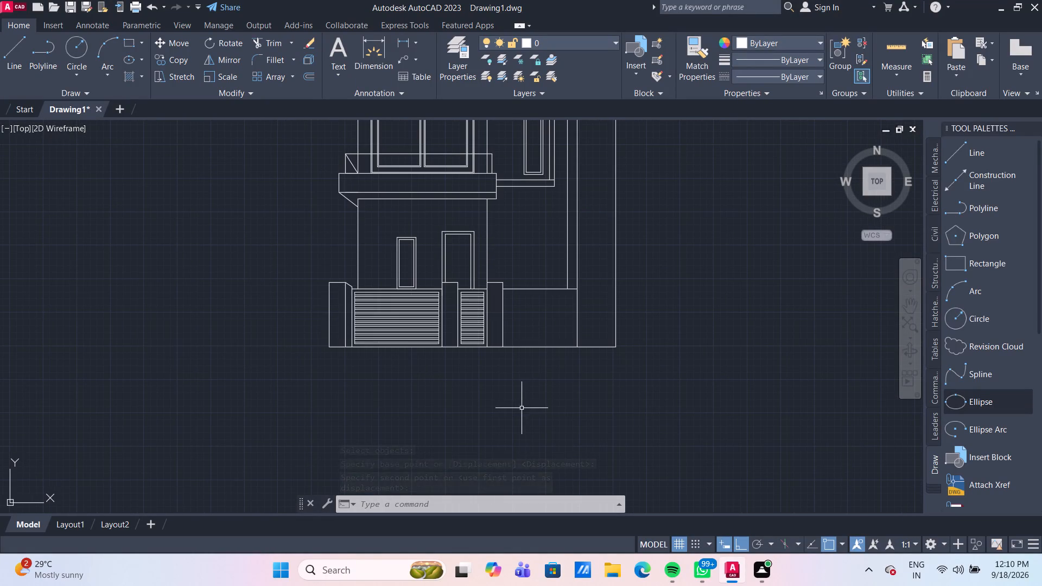
{"action": "scroll", "coordinate": [524, 400], "scroll_direction": "down", "scroll_amount": 1}
{"action": "middle_click_drag", "start_coordinate": [524, 400], "coordinate": [513, 441]}
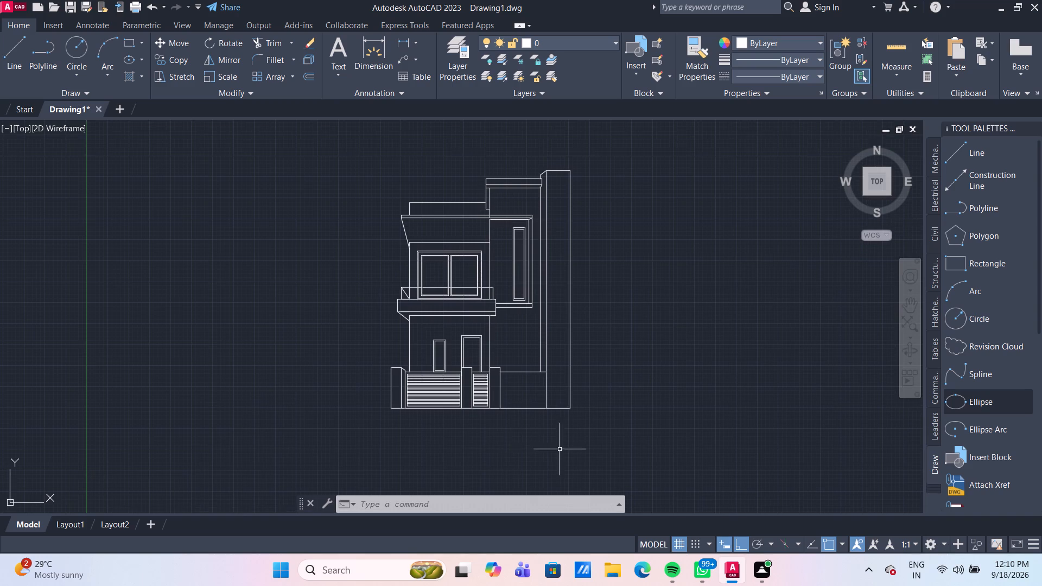
{"action": "scroll", "coordinate": [604, 391], "scroll_direction": "down", "scroll_amount": 1}
{"action": "scroll", "coordinate": [508, 366], "scroll_direction": "up", "scroll_amount": 2}
{"action": "scroll", "coordinate": [533, 434], "scroll_direction": "up", "scroll_amount": 2}
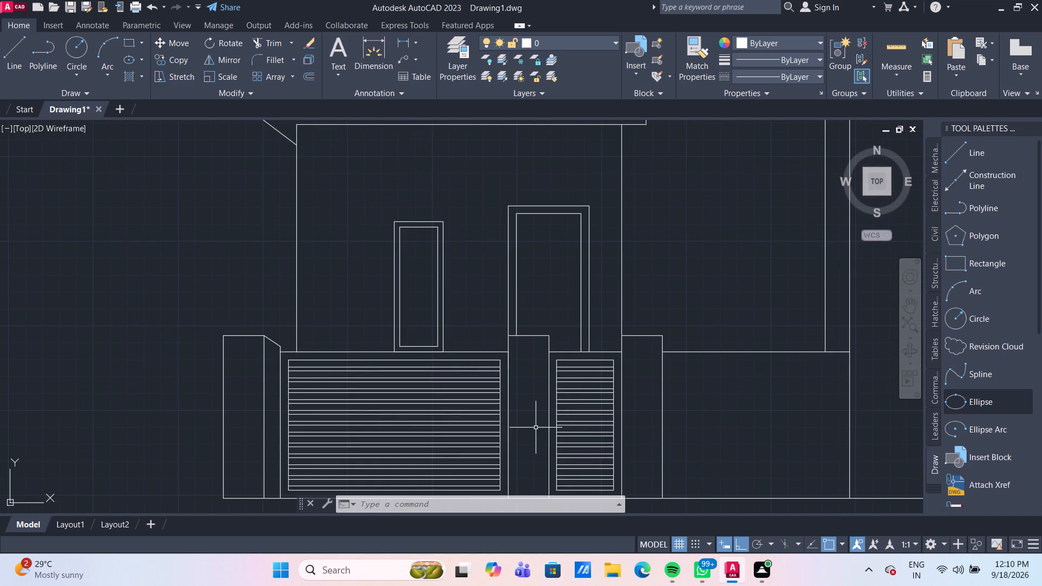
{"action": "scroll", "coordinate": [536, 428], "scroll_direction": "down", "scroll_amount": 2}
{"action": "scroll", "coordinate": [785, 369], "scroll_direction": "down", "scroll_amount": 1}
{"action": "middle_click_drag", "start_coordinate": [785, 369], "coordinate": [694, 348]}
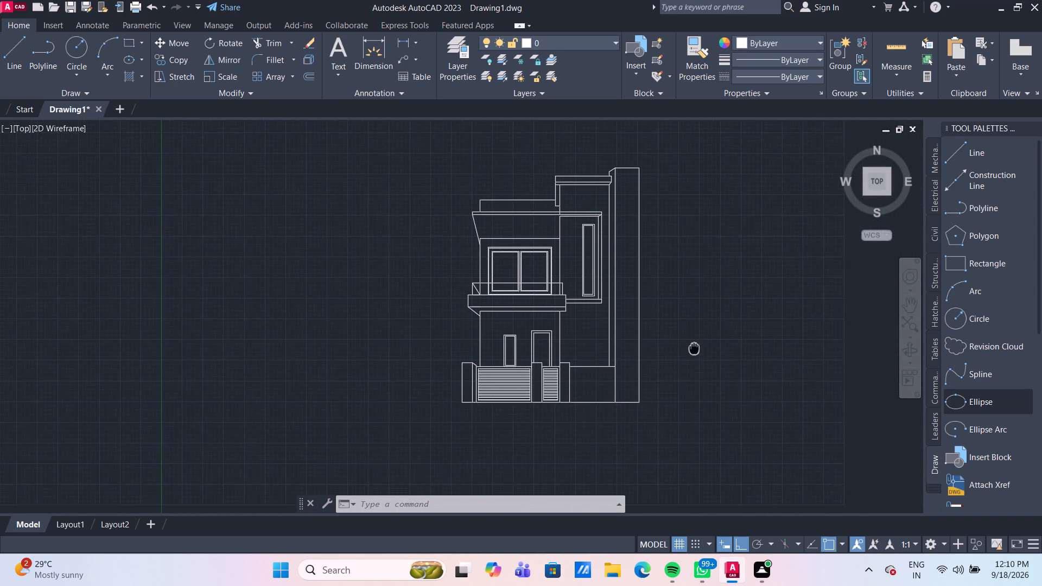
{"action": "middle_click_drag", "start_coordinate": [694, 348], "coordinate": [694, 365]}
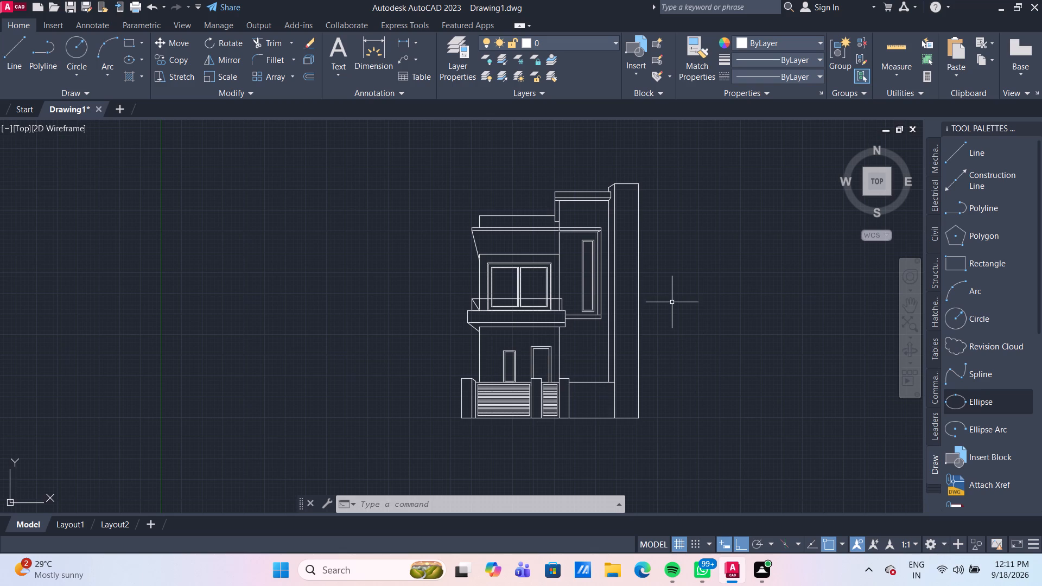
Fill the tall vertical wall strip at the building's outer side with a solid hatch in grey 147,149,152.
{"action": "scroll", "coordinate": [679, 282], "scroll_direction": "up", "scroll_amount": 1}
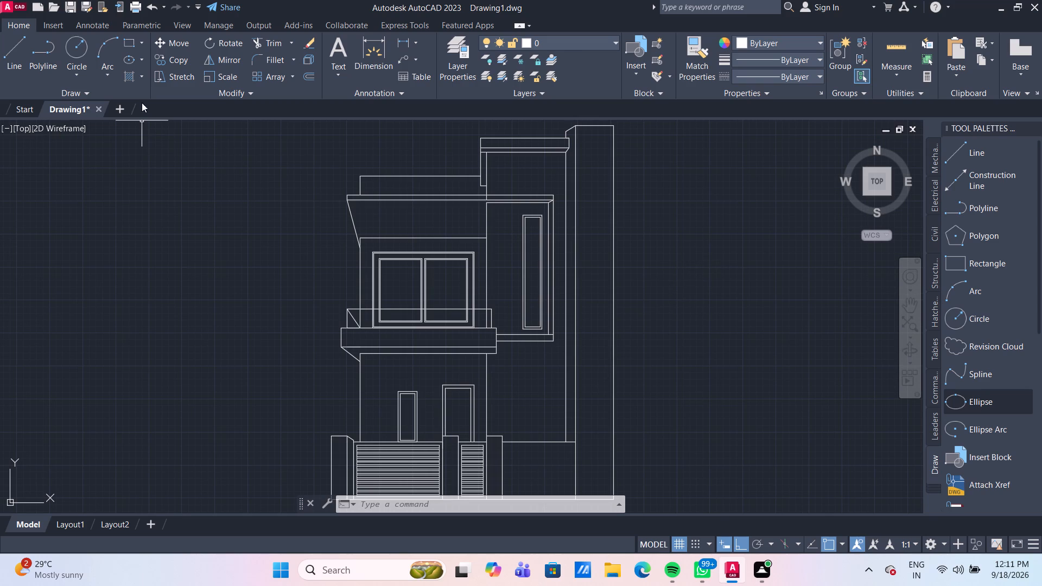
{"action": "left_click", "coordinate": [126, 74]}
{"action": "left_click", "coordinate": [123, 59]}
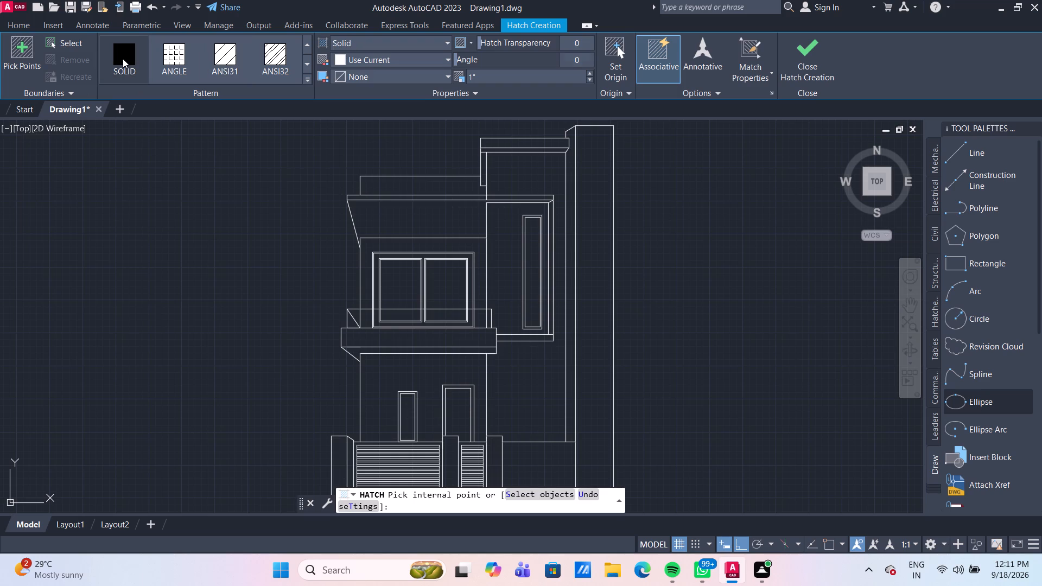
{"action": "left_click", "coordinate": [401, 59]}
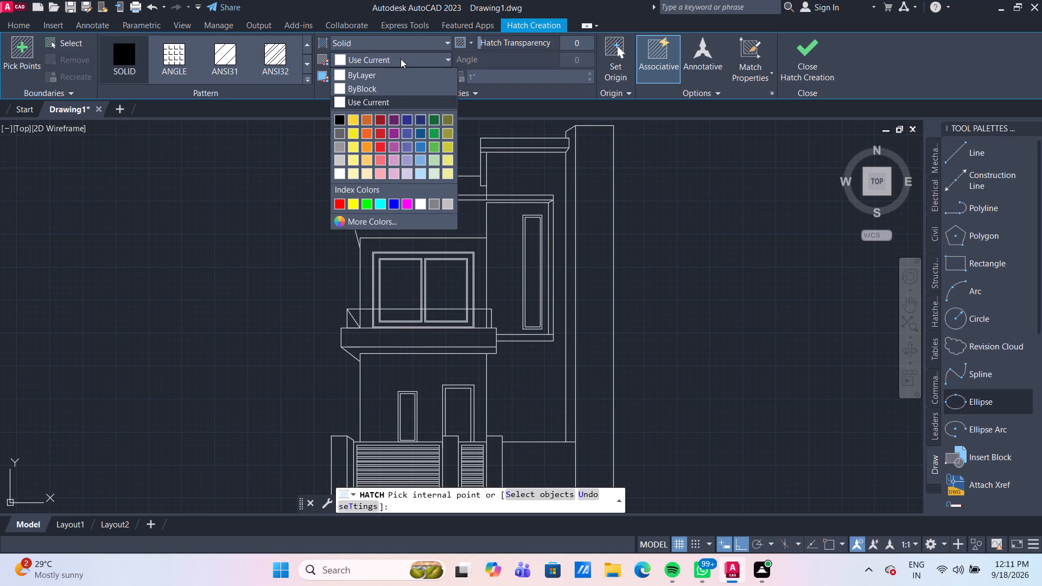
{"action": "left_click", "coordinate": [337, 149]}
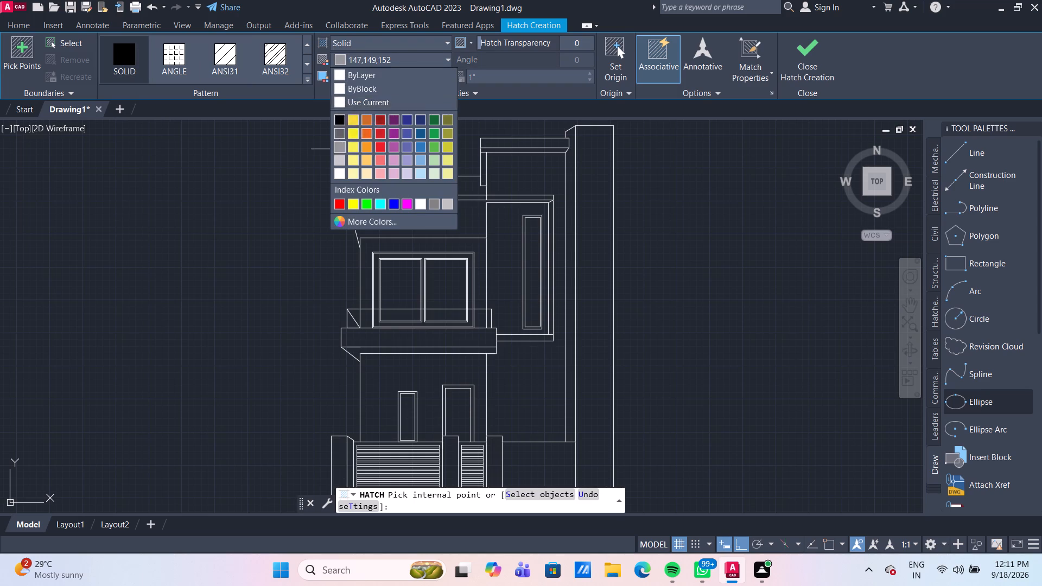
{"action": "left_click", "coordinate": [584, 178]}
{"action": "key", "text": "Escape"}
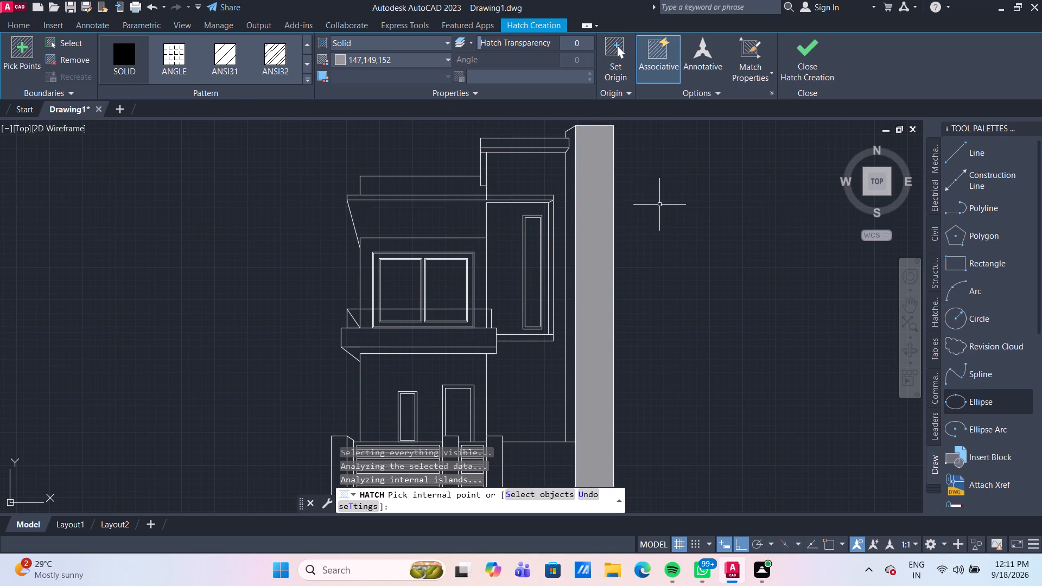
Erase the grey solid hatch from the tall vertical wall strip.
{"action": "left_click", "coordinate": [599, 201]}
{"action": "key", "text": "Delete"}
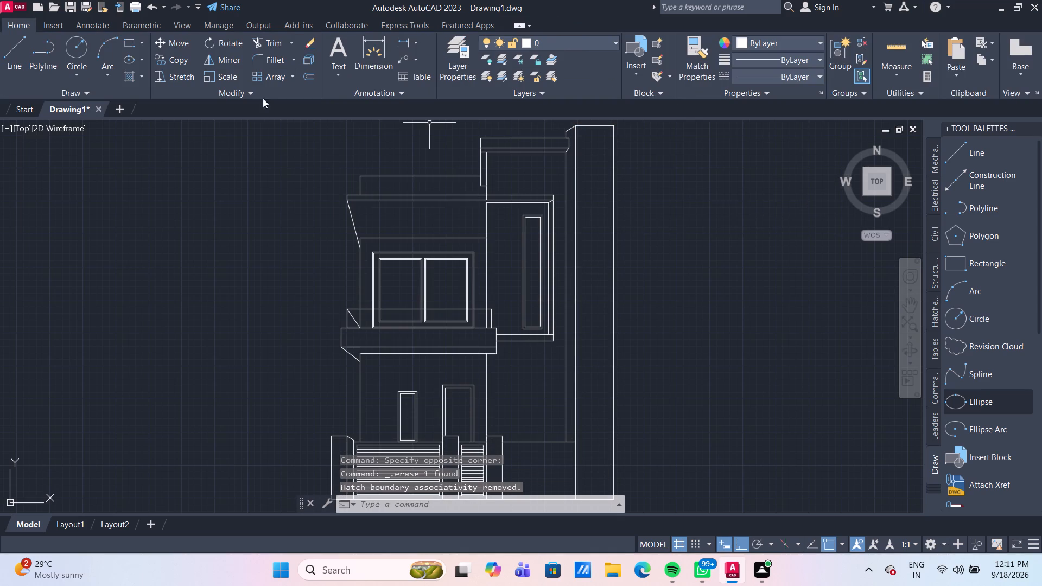
Fill the tall vertical wall strip at the building's outer side with a solid hatch in grey 199,200,202.
{"action": "left_click", "coordinate": [128, 78]}
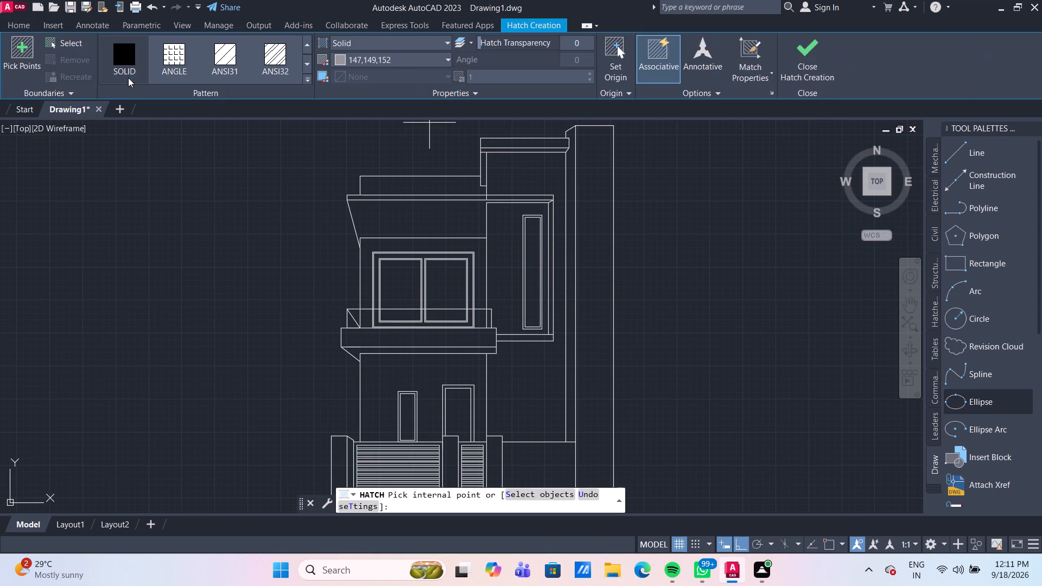
{"action": "left_click", "coordinate": [412, 60]}
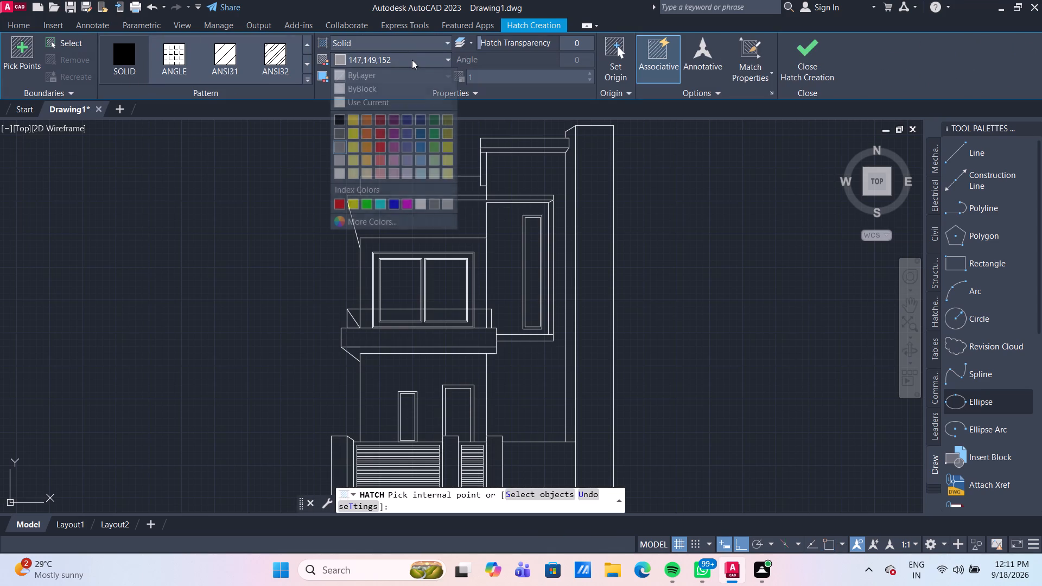
{"action": "left_click", "coordinate": [343, 159]}
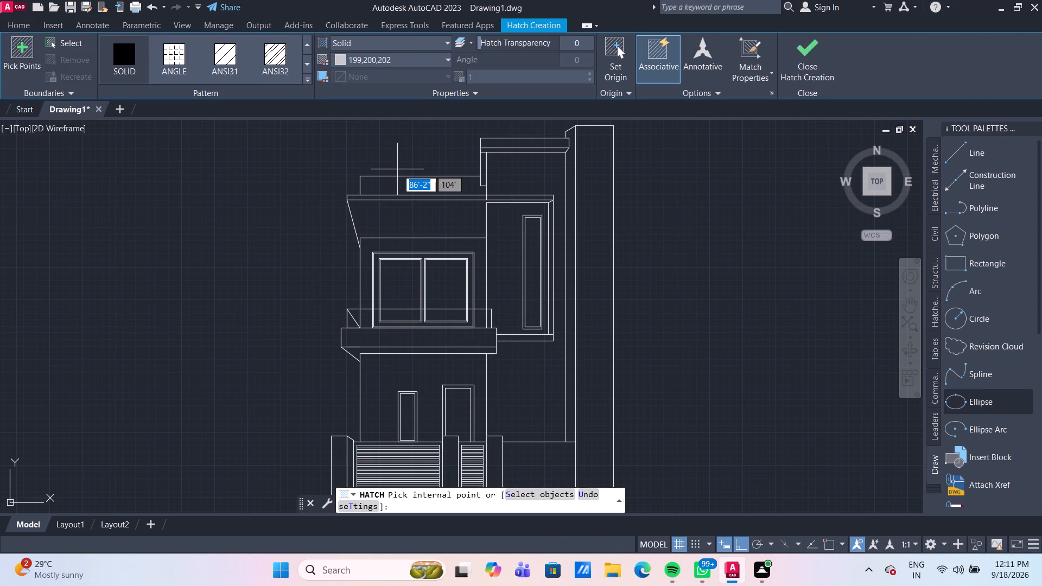
{"action": "scroll", "coordinate": [397, 169], "scroll_direction": "down", "scroll_amount": 2}
{"action": "scroll", "coordinate": [456, 203], "scroll_direction": "up", "scroll_amount": 1}
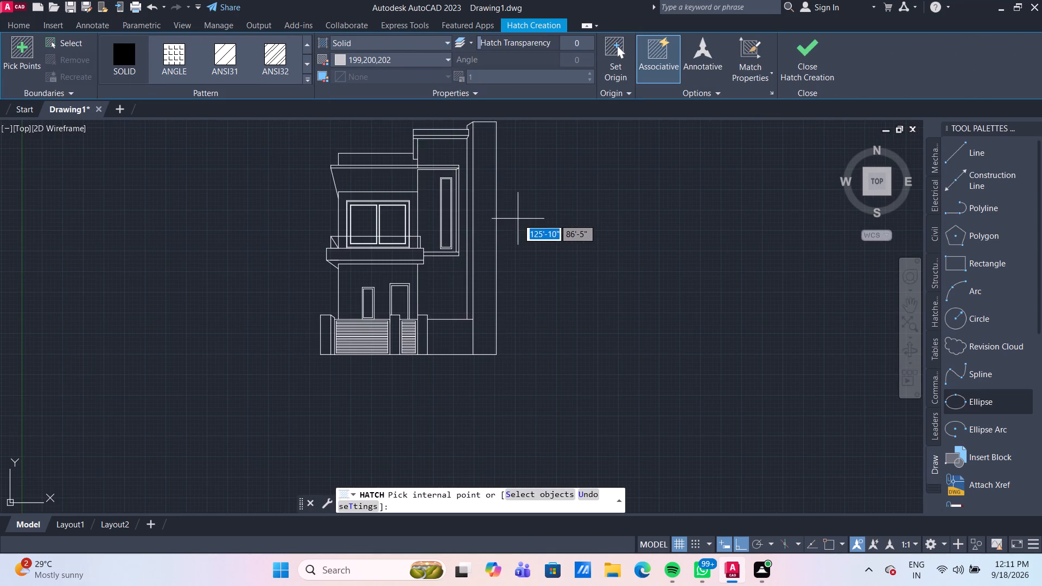
{"action": "scroll", "coordinate": [504, 216], "scroll_direction": "up", "scroll_amount": 2}
{"action": "left_click", "coordinate": [456, 226]}
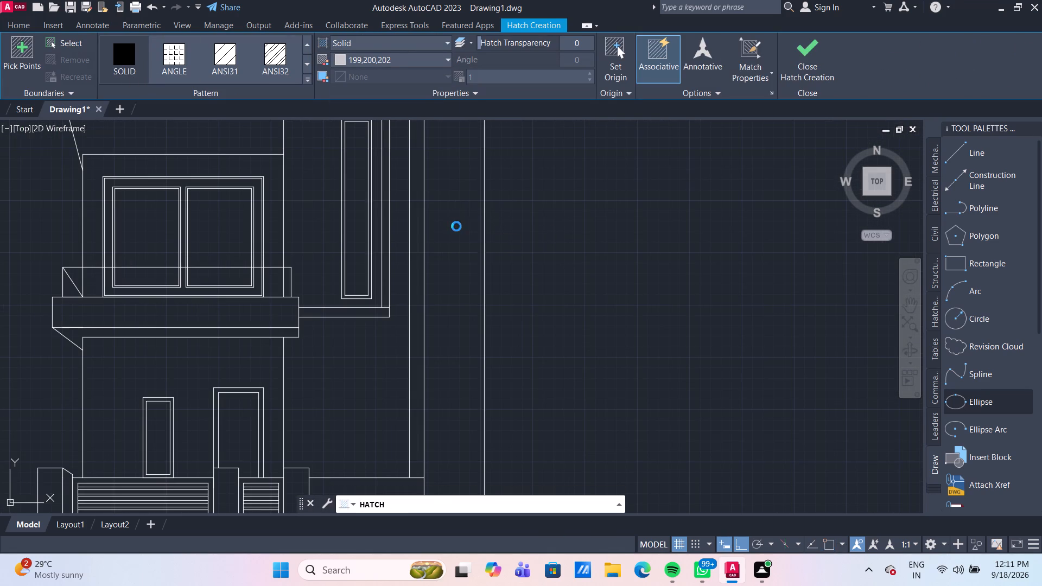
{"action": "scroll", "coordinate": [456, 226], "scroll_direction": "down", "scroll_amount": 3}
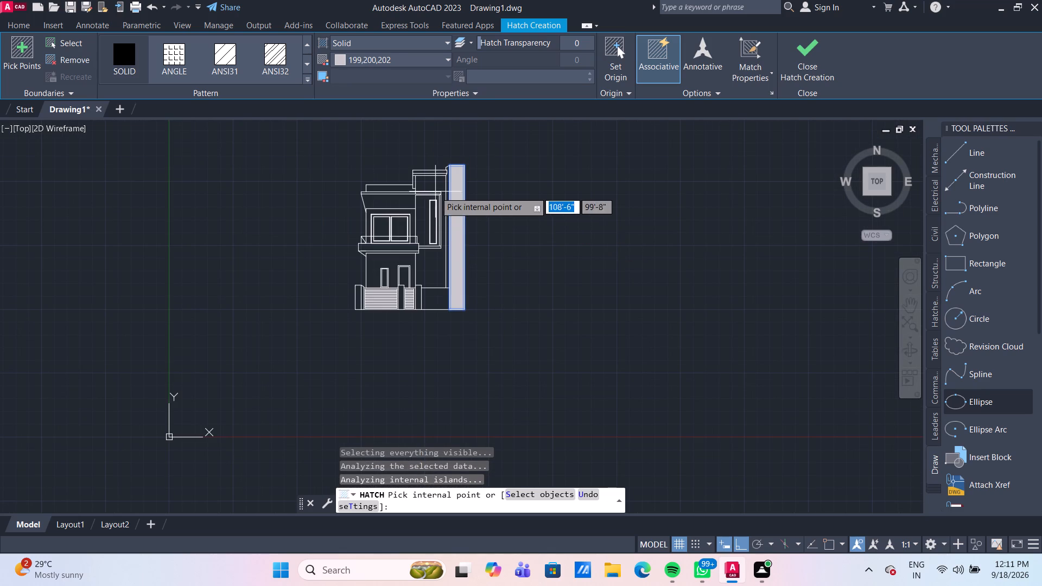
Fill the topmost roof band, the lower roof parapet and the wall around the upper double window with the same solid grey.
{"action": "scroll", "coordinate": [438, 182], "scroll_direction": "up", "scroll_amount": 2}
{"action": "left_click", "coordinate": [425, 157]}
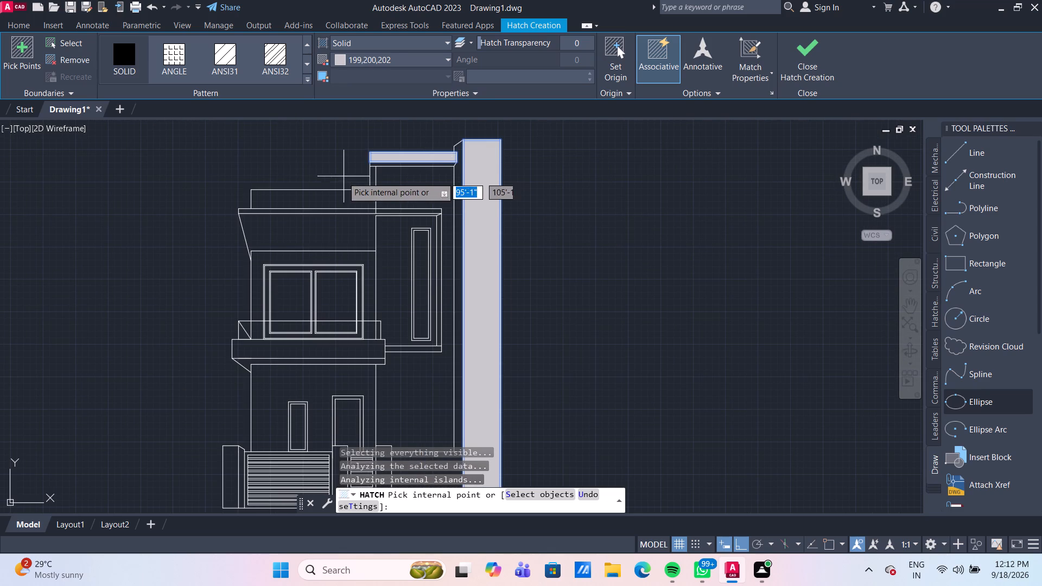
{"action": "left_click", "coordinate": [334, 199]}
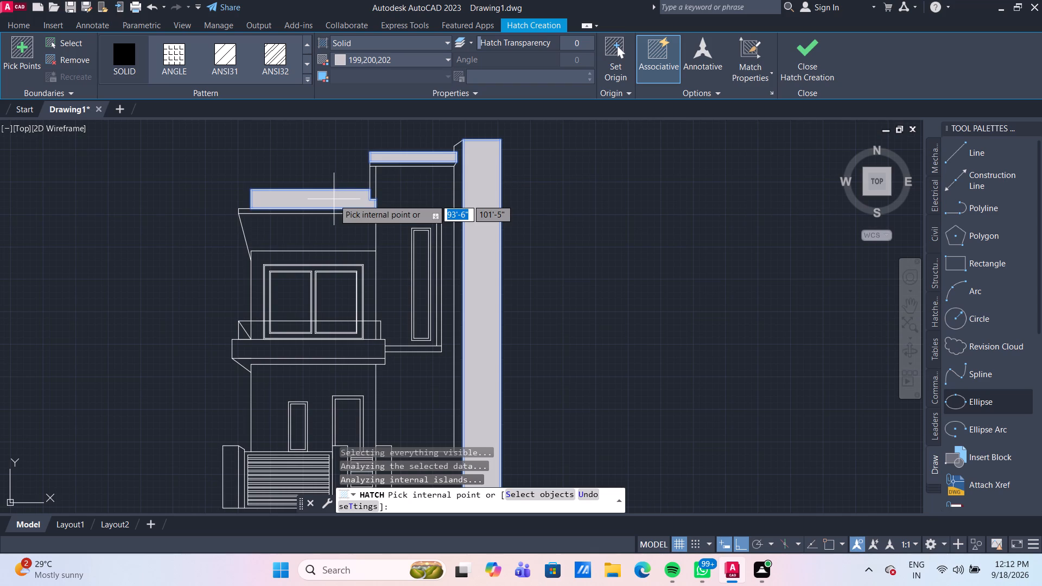
{"action": "left_click", "coordinate": [358, 261]}
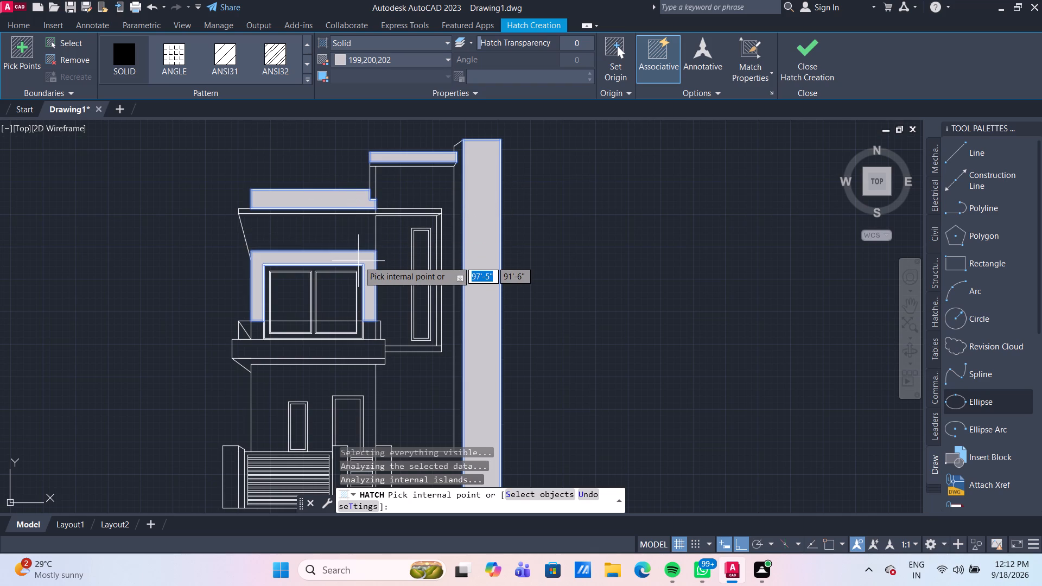
Fill the wall around the tall narrow window, the door-level wall, the balcony front band and the outer gate pillar's slanted side in solid grey.
{"action": "middle_click_drag", "start_coordinate": [358, 261], "coordinate": [352, 247]}
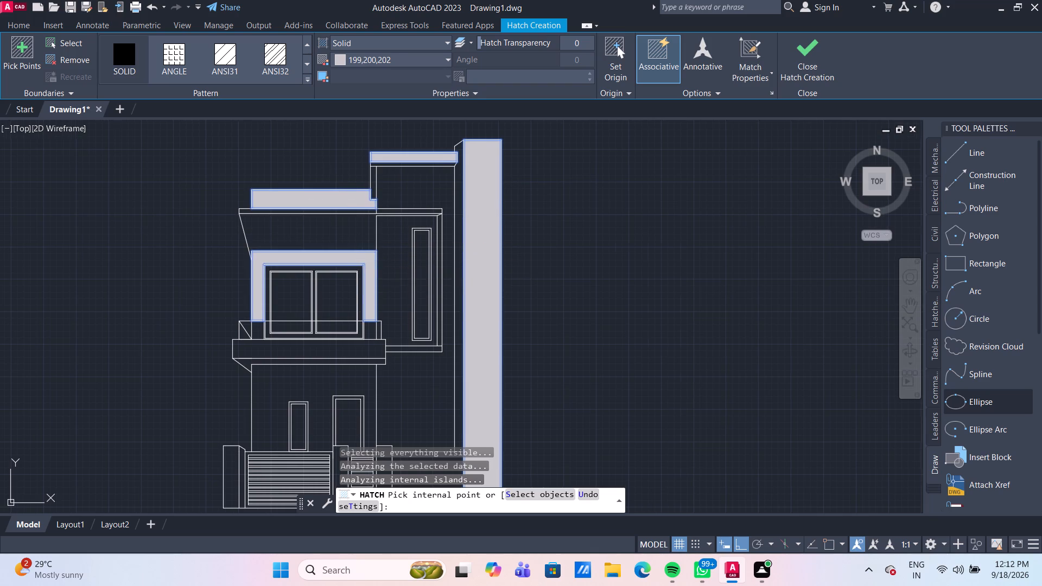
{"action": "middle_click_drag", "start_coordinate": [352, 247], "coordinate": [328, 193]}
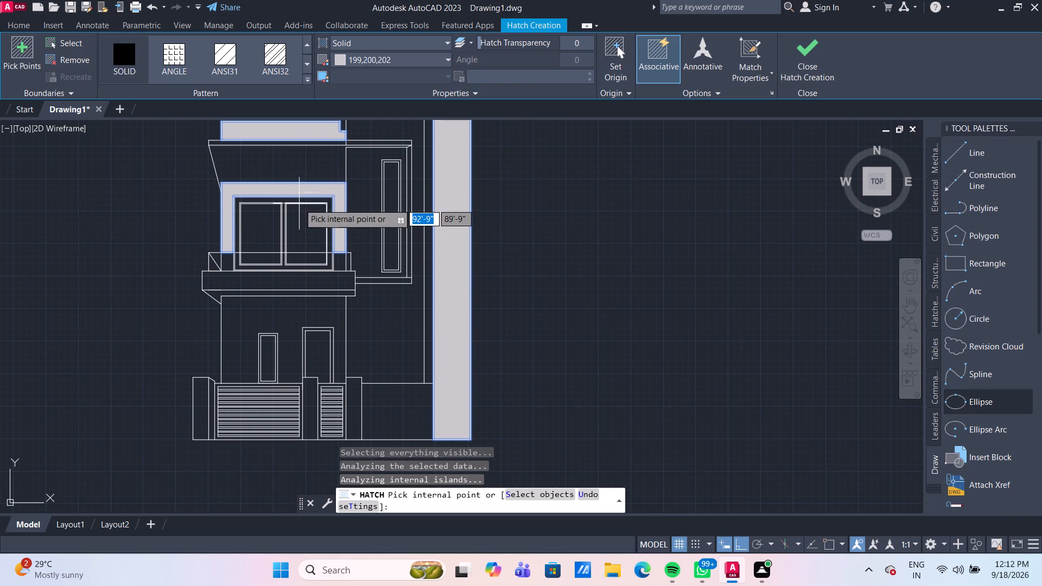
{"action": "left_click", "coordinate": [374, 196]}
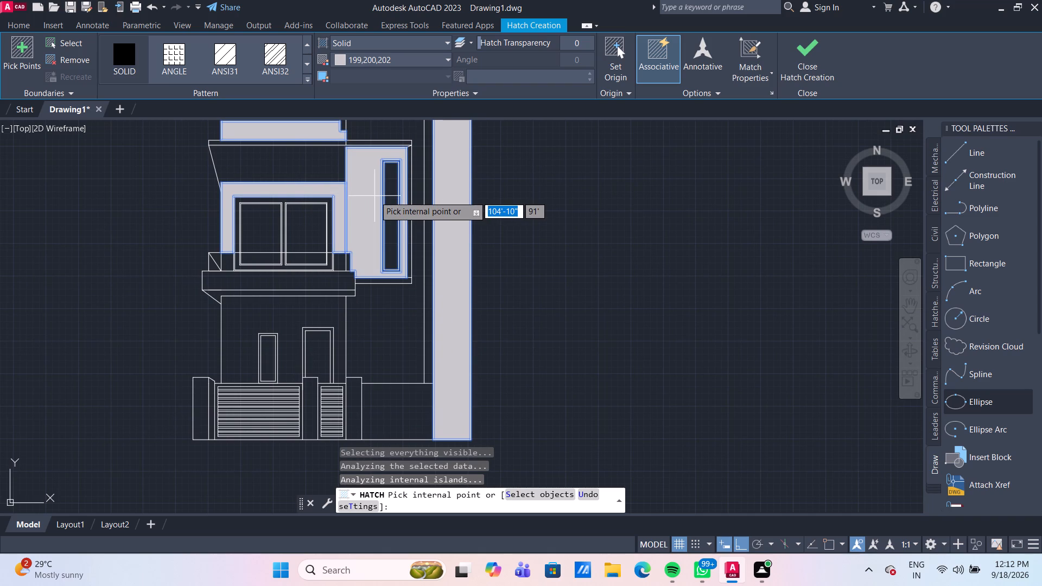
{"action": "left_click", "coordinate": [284, 319]}
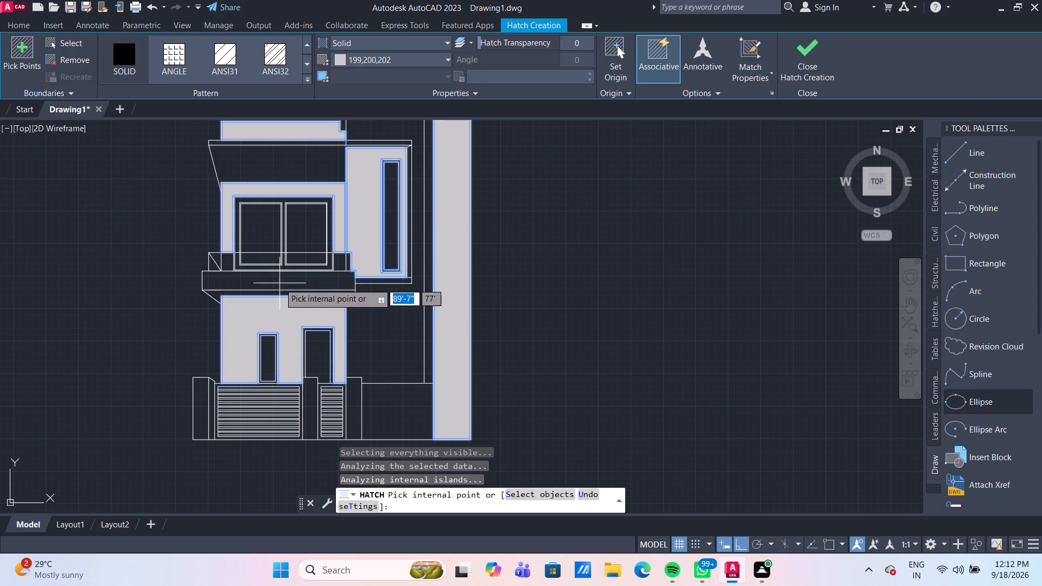
{"action": "left_click", "coordinate": [279, 282]}
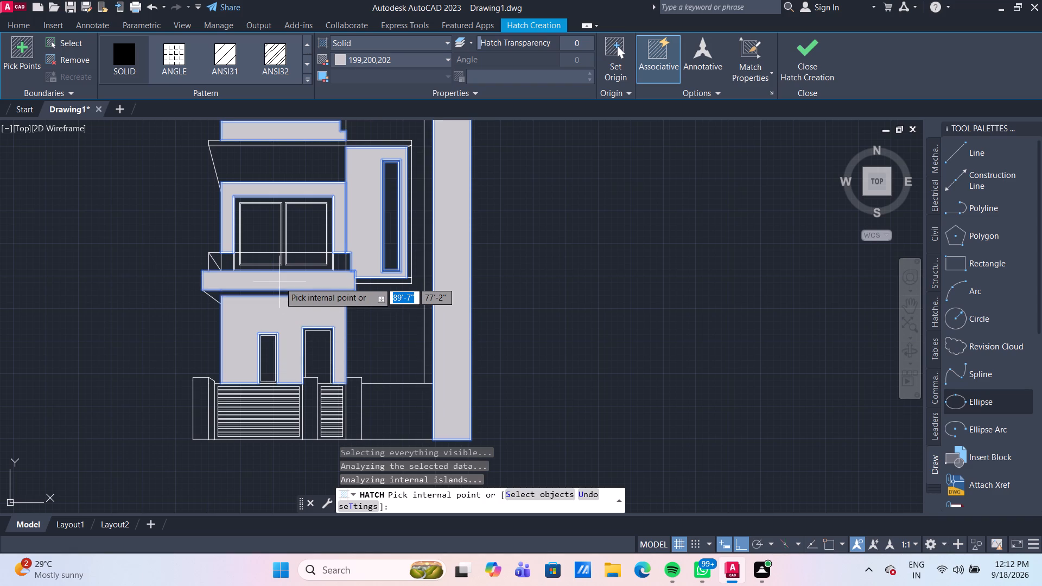
{"action": "scroll", "coordinate": [228, 437], "scroll_direction": "up", "scroll_amount": 2}
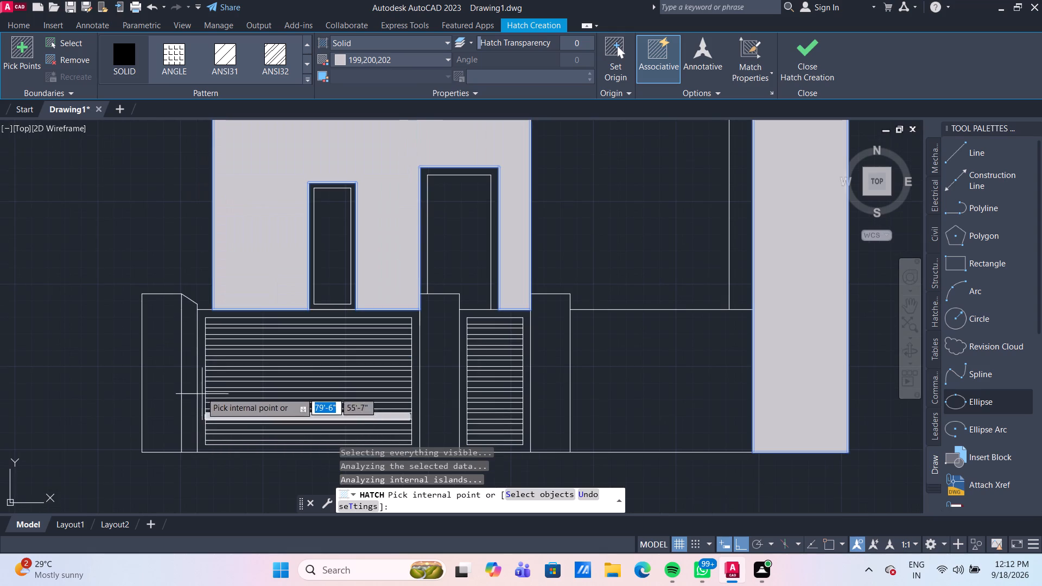
{"action": "left_click", "coordinate": [184, 368]}
{"action": "scroll", "coordinate": [194, 358], "scroll_direction": "down", "scroll_amount": 4}
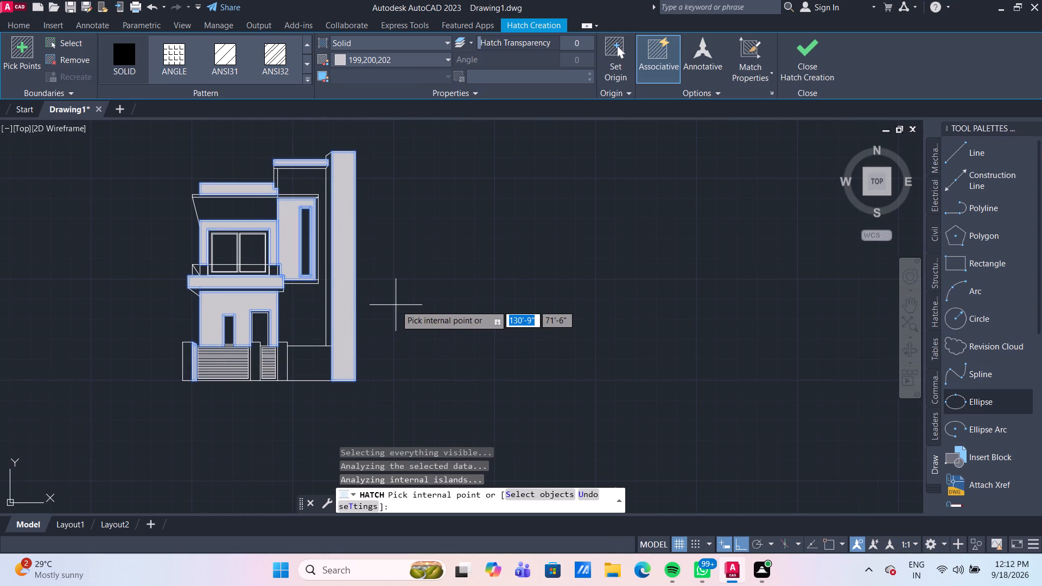
Fill every other slat strip of the wide ground-level bay, from top to bottom, with the solid 199,200,202 grey.
{"action": "middle_click_drag", "start_coordinate": [406, 305], "coordinate": [430, 270]}
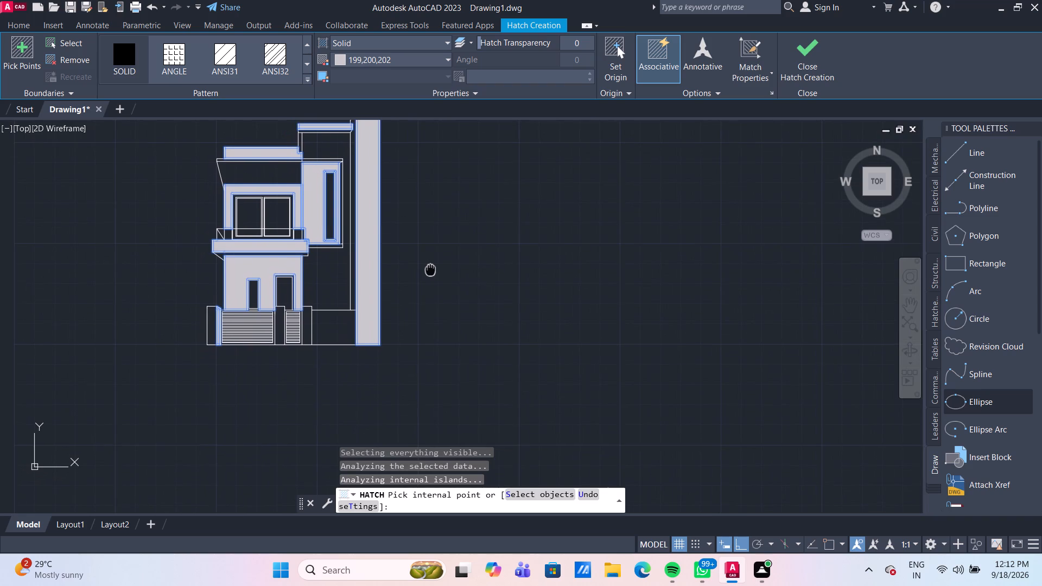
{"action": "middle_click_drag", "start_coordinate": [430, 270], "coordinate": [428, 271]}
{"action": "scroll", "coordinate": [244, 322], "scroll_direction": "up", "scroll_amount": 2}
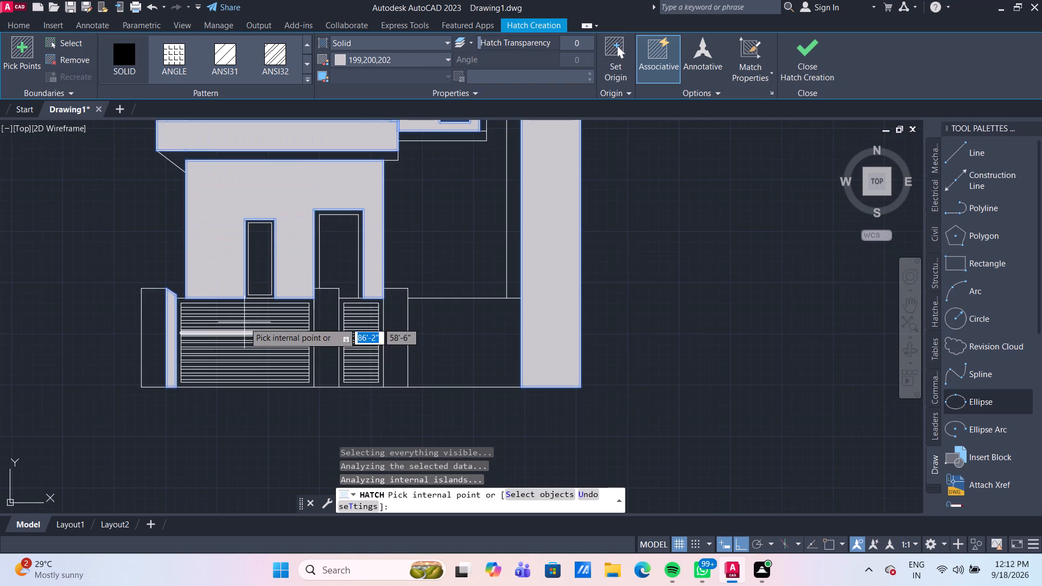
{"action": "scroll", "coordinate": [238, 318], "scroll_direction": "up", "scroll_amount": 3}
{"action": "scroll", "coordinate": [230, 313], "scroll_direction": "down", "scroll_amount": 2}
{"action": "middle_click_drag", "start_coordinate": [250, 321], "coordinate": [259, 275]}
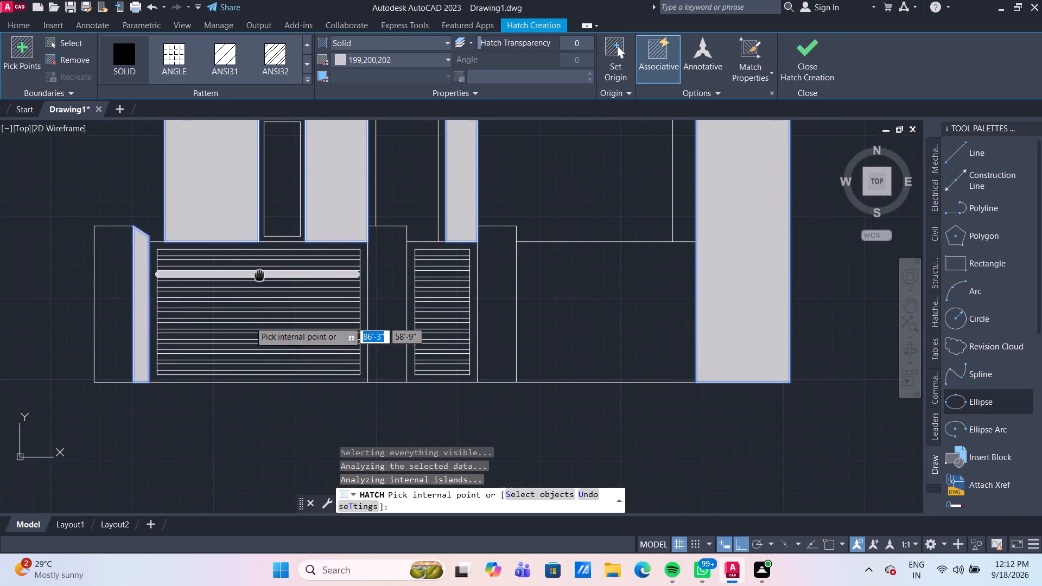
{"action": "middle_click_drag", "start_coordinate": [259, 275], "coordinate": [257, 275]}
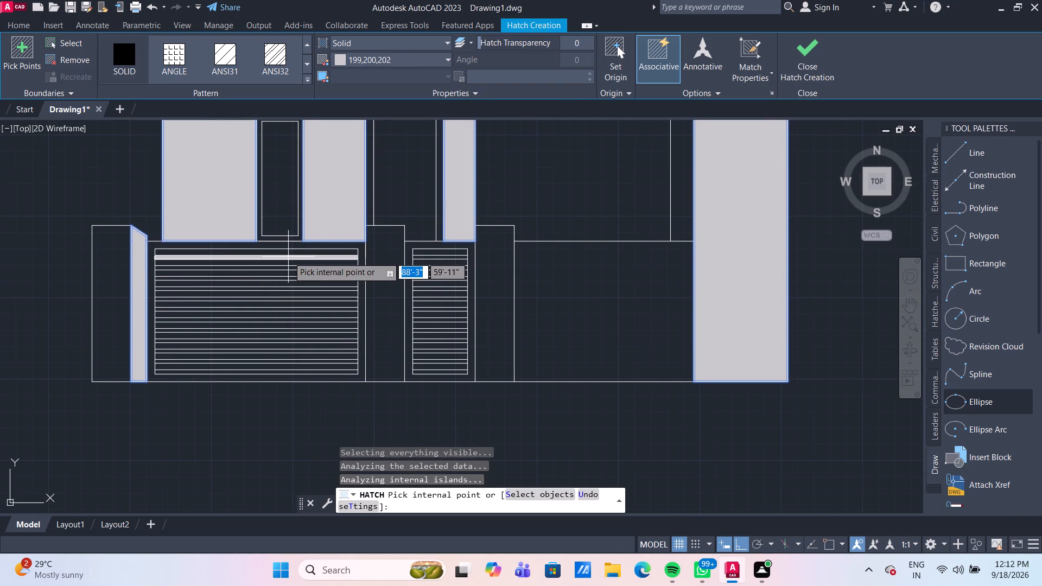
{"action": "left_click", "coordinate": [288, 257]}
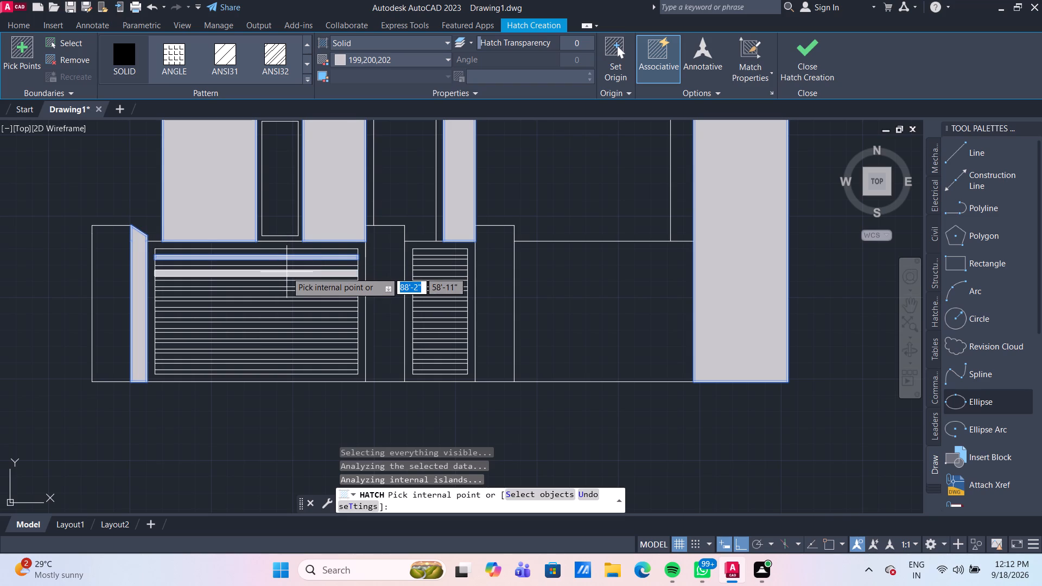
{"action": "left_click", "coordinate": [287, 268]}
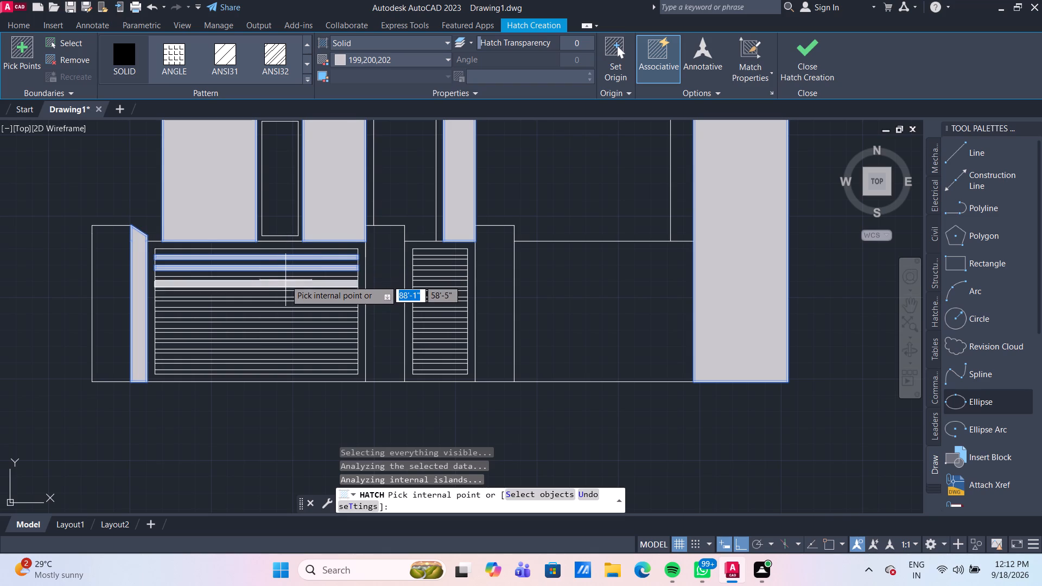
{"action": "left_click", "coordinate": [285, 280]}
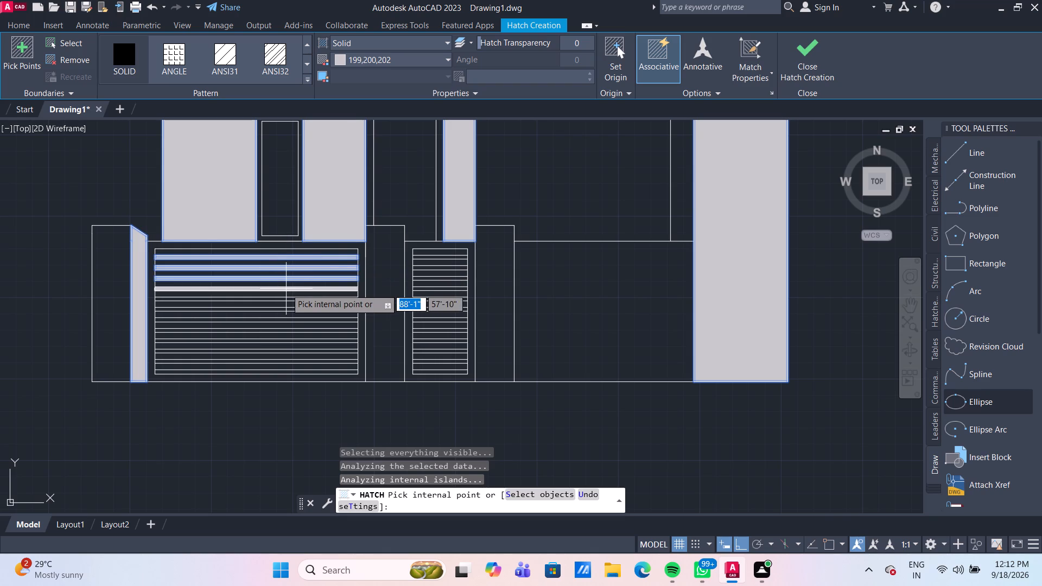
{"action": "left_click", "coordinate": [286, 289]}
{"action": "left_click", "coordinate": [286, 301]}
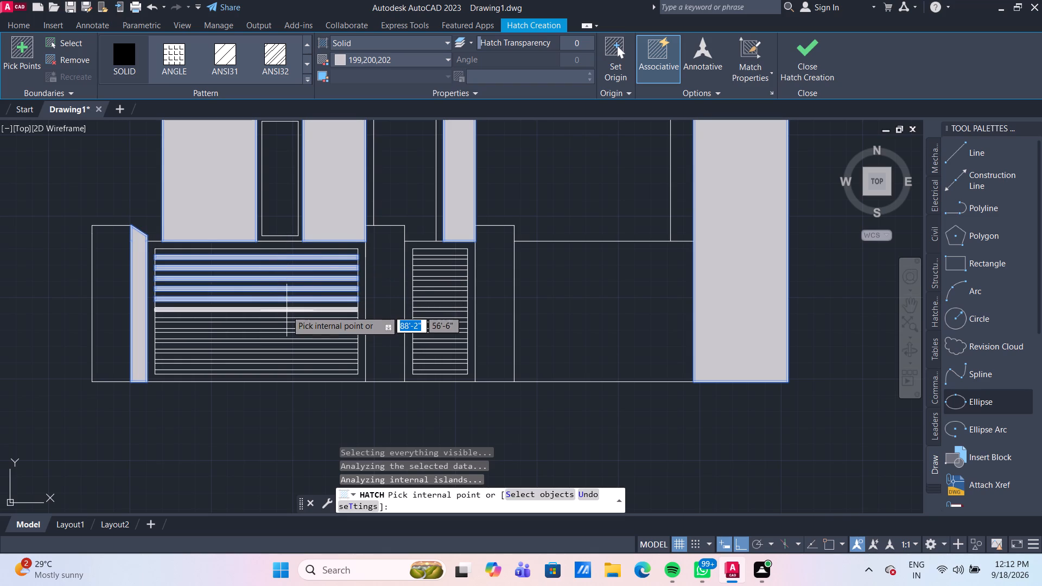
{"action": "left_click", "coordinate": [287, 310]}
{"action": "left_click", "coordinate": [287, 320]}
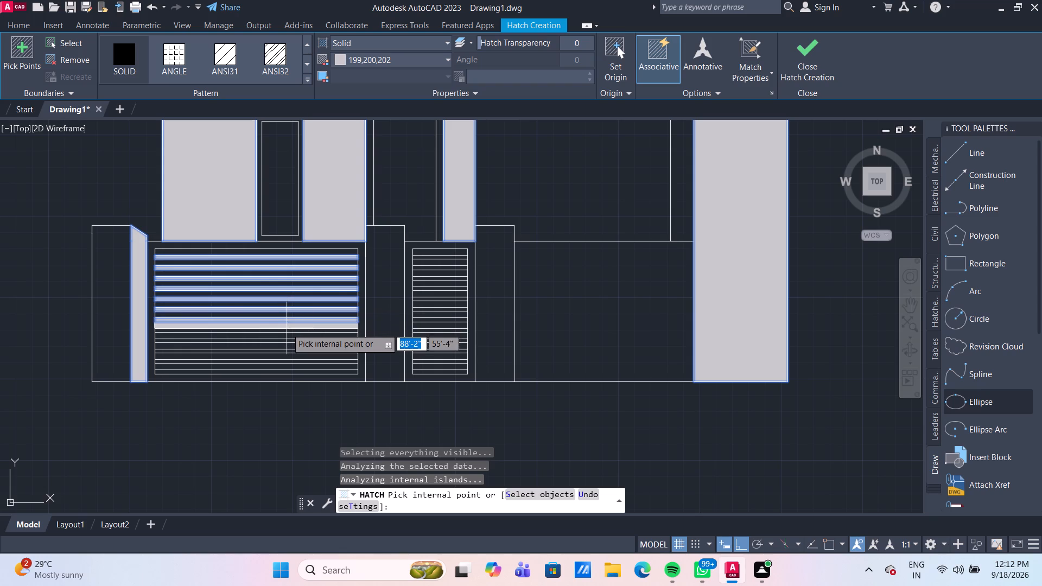
{"action": "left_click", "coordinate": [287, 332]}
{"action": "left_click", "coordinate": [284, 341]}
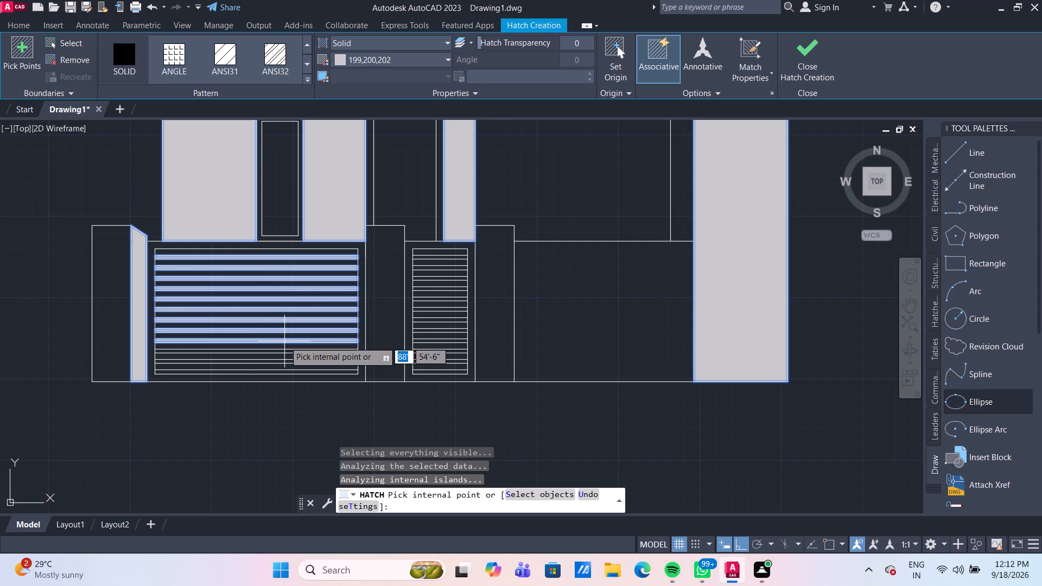
{"action": "left_click", "coordinate": [283, 352]}
{"action": "left_click", "coordinate": [281, 362]}
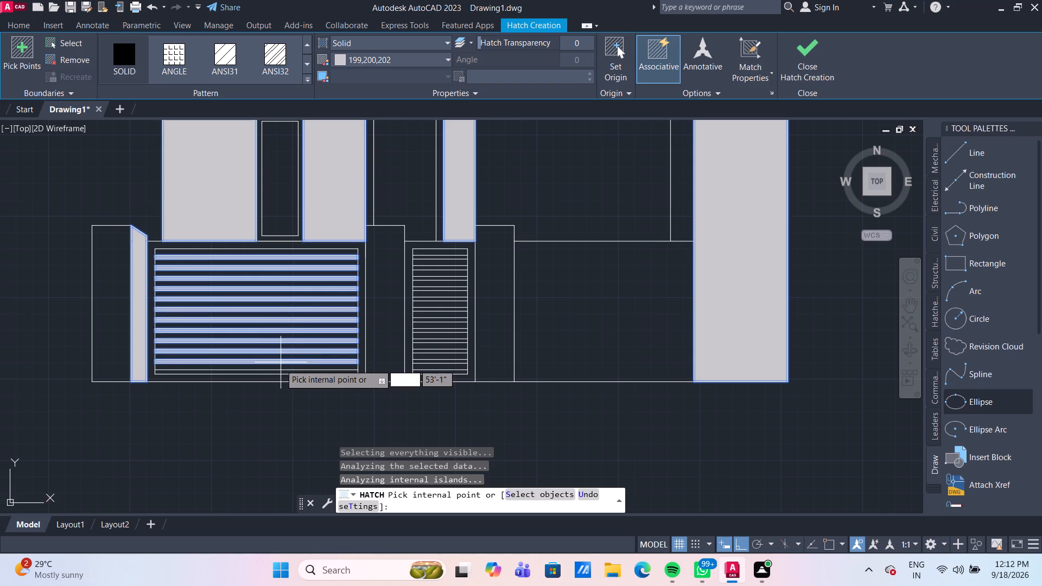
{"action": "left_click", "coordinate": [281, 374]}
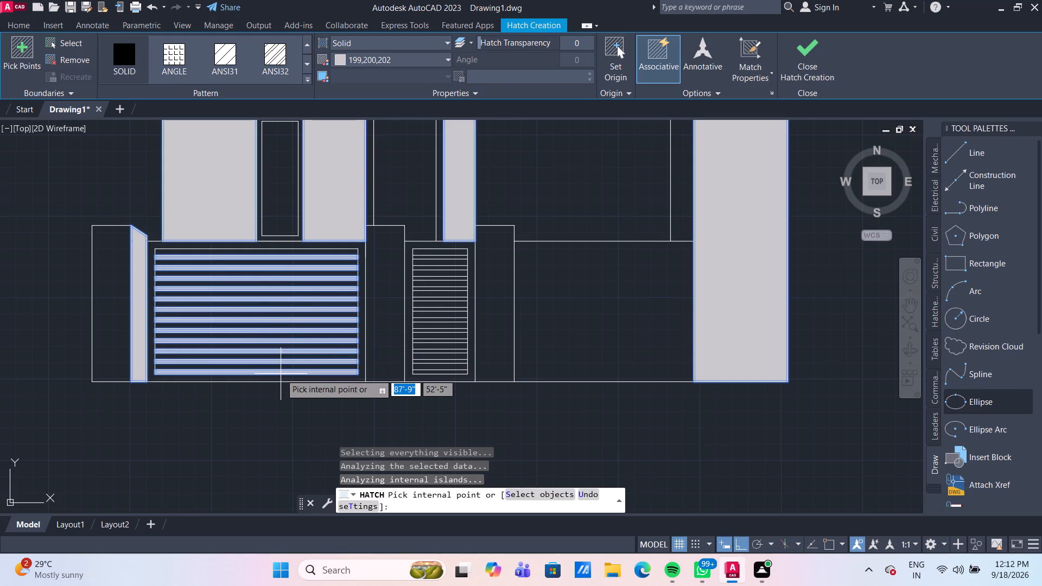
Fill every other slat strip of the narrow ground-level bay, from top to bottom, with the solid 199,200,202 grey and finish the hatch.
{"action": "scroll", "coordinate": [281, 374], "scroll_direction": "up", "scroll_amount": 2}
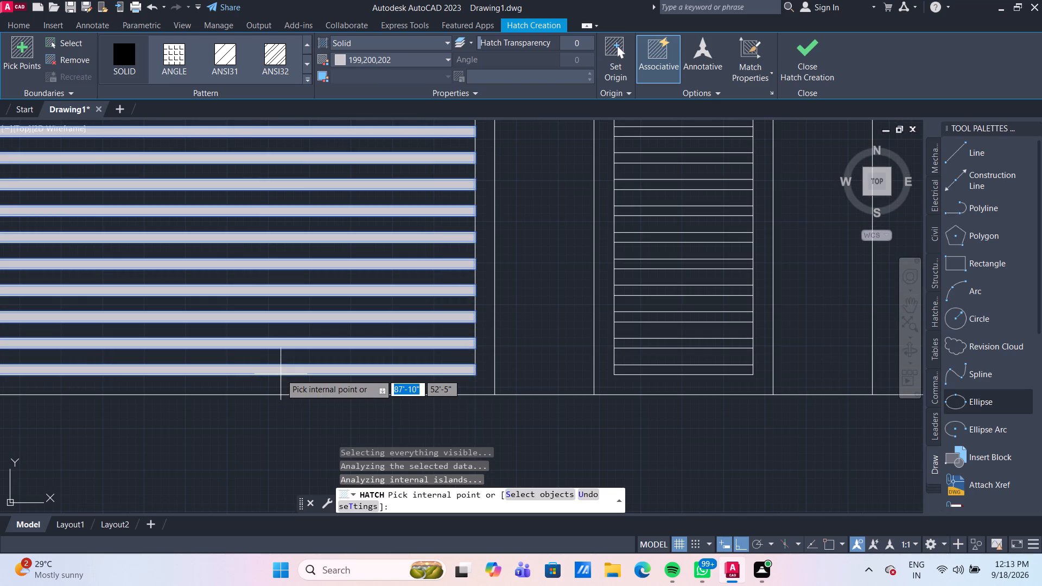
{"action": "scroll", "coordinate": [281, 374], "scroll_direction": "down", "scroll_amount": 2}
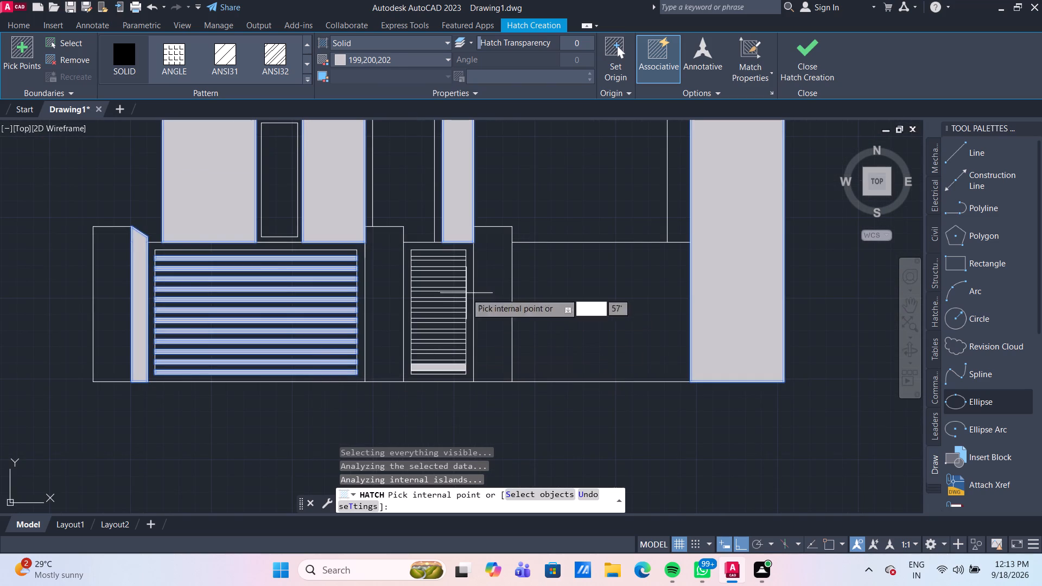
{"action": "scroll", "coordinate": [463, 240], "scroll_direction": "up", "scroll_amount": 1}
{"action": "left_click", "coordinate": [438, 271]}
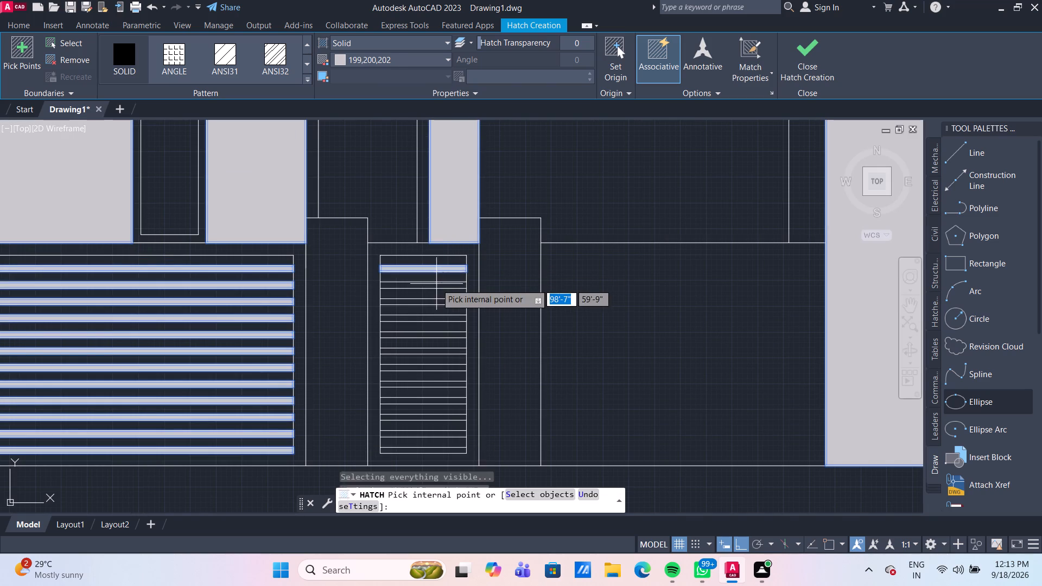
{"action": "left_click", "coordinate": [433, 286]}
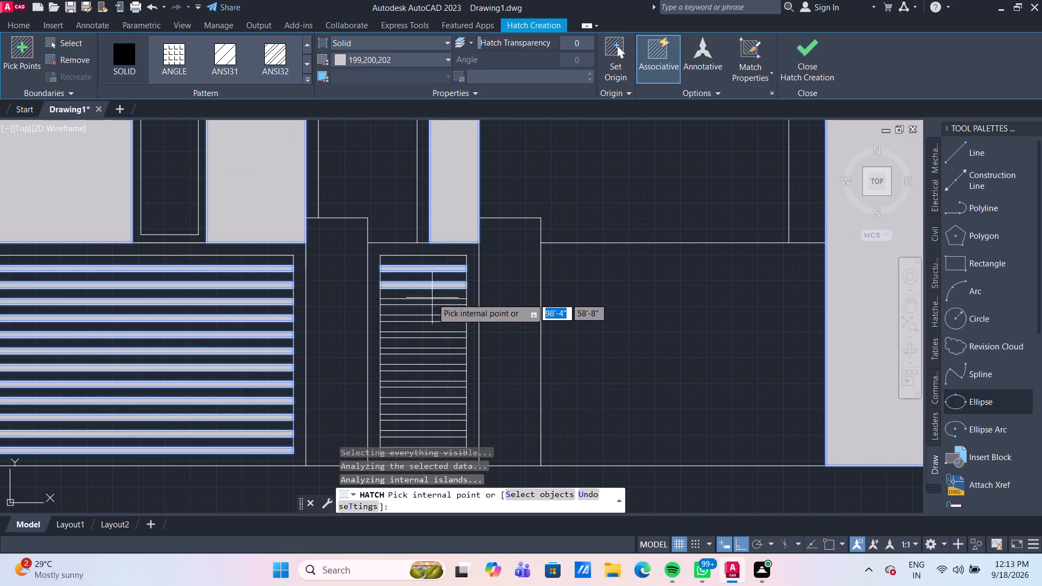
{"action": "left_click", "coordinate": [432, 302]}
{"action": "middle_click_drag", "start_coordinate": [482, 328], "coordinate": [437, 251]}
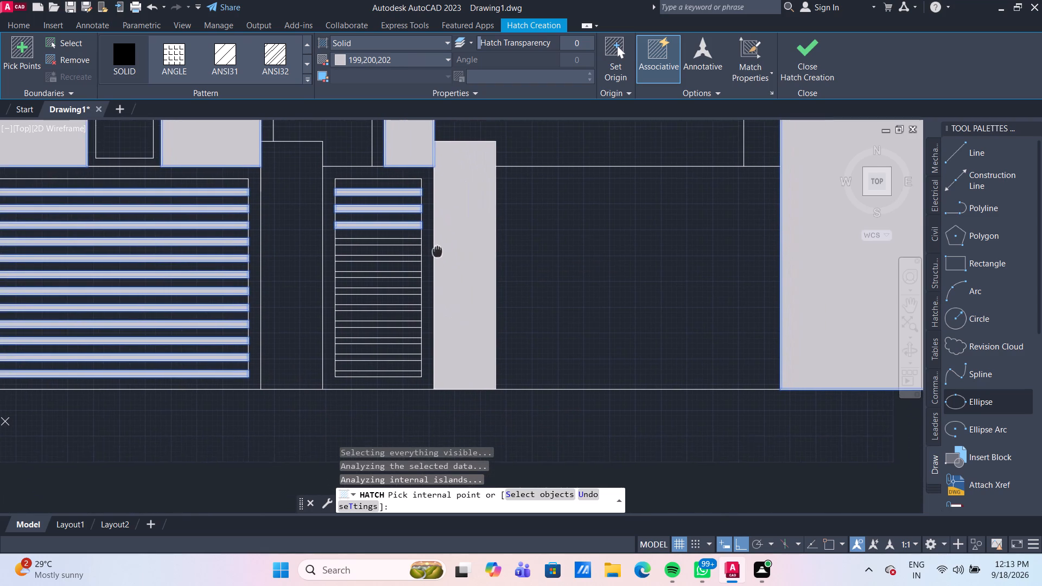
{"action": "middle_click_drag", "start_coordinate": [437, 251], "coordinate": [433, 239]}
{"action": "left_click", "coordinate": [394, 229]}
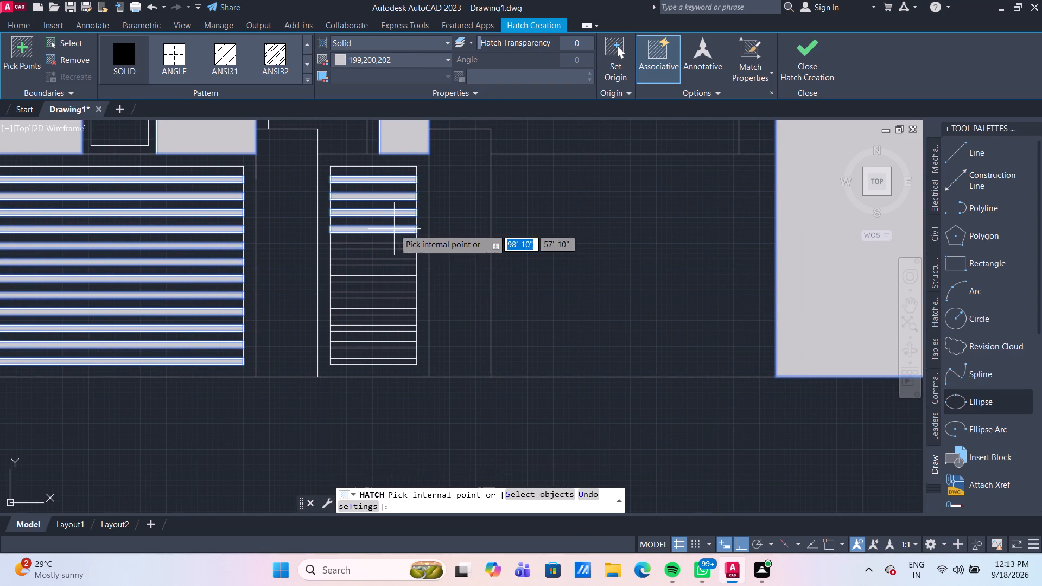
{"action": "scroll", "coordinate": [392, 247], "scroll_direction": "down", "scroll_amount": 1}
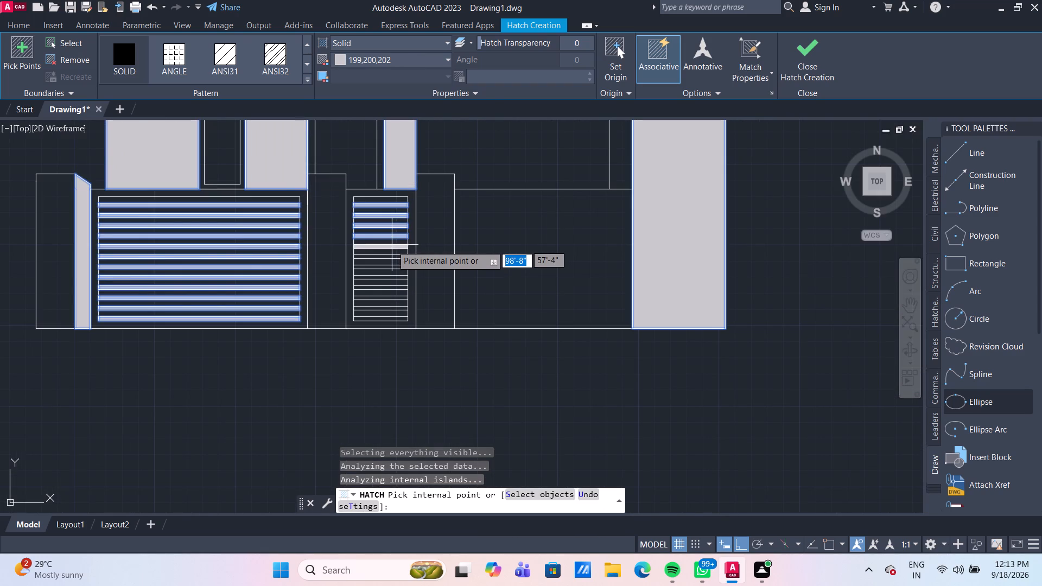
{"action": "left_click", "coordinate": [392, 246]}
{"action": "left_click", "coordinate": [393, 258]}
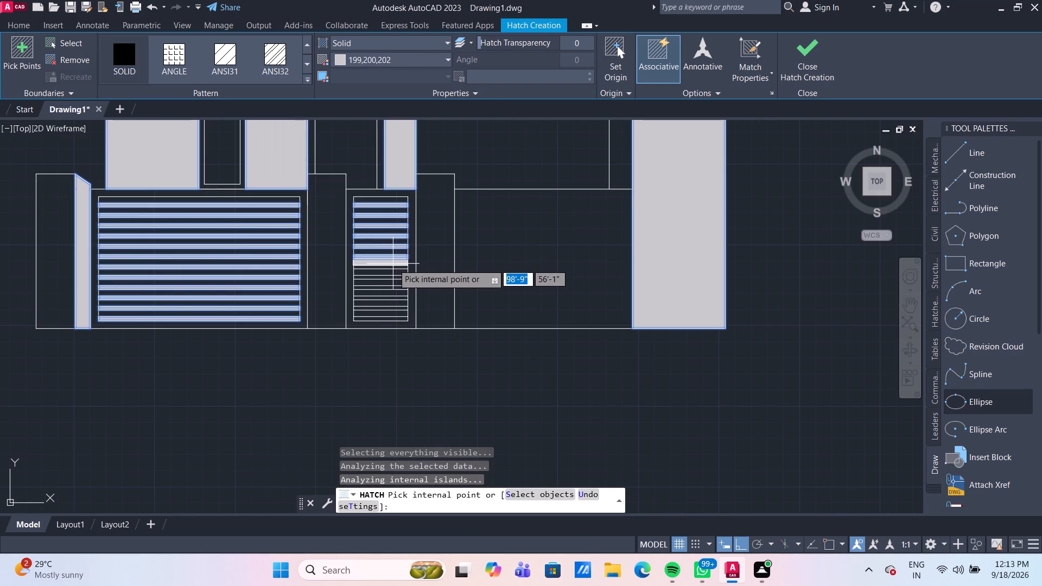
{"action": "left_click", "coordinate": [393, 267]}
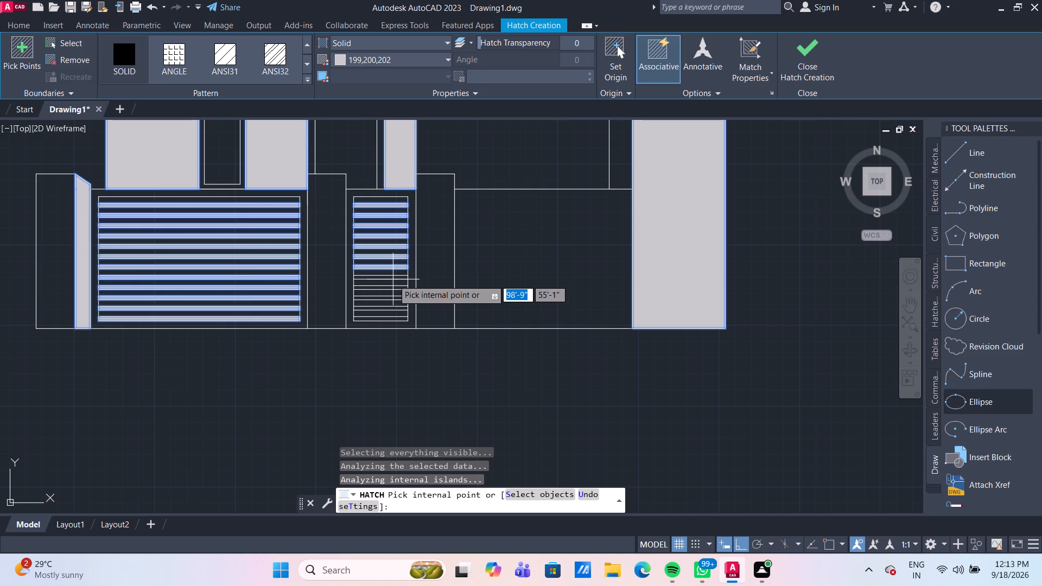
{"action": "left_click", "coordinate": [393, 278]}
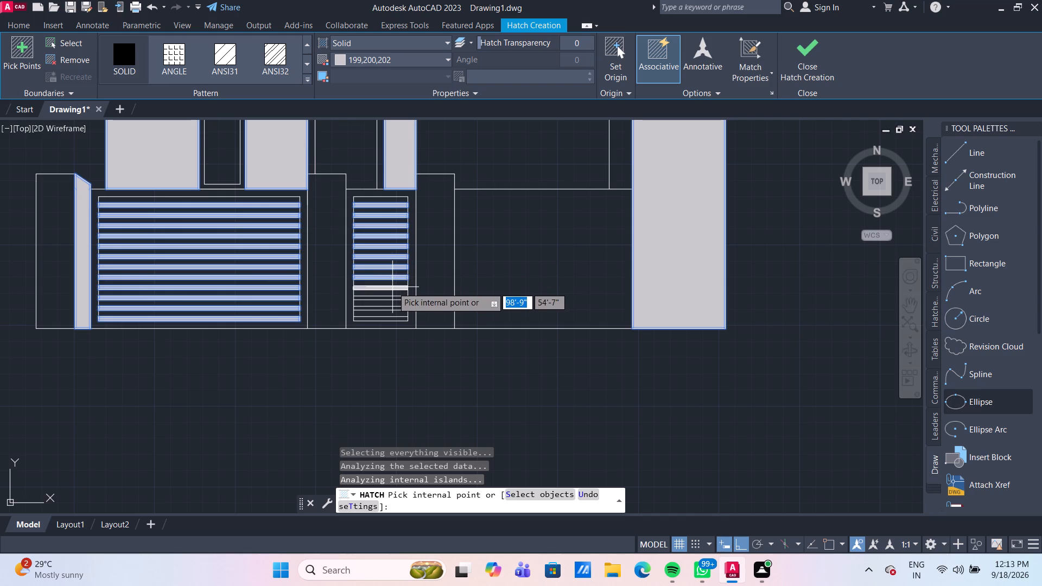
{"action": "left_click", "coordinate": [392, 287]}
{"action": "left_click", "coordinate": [393, 297]}
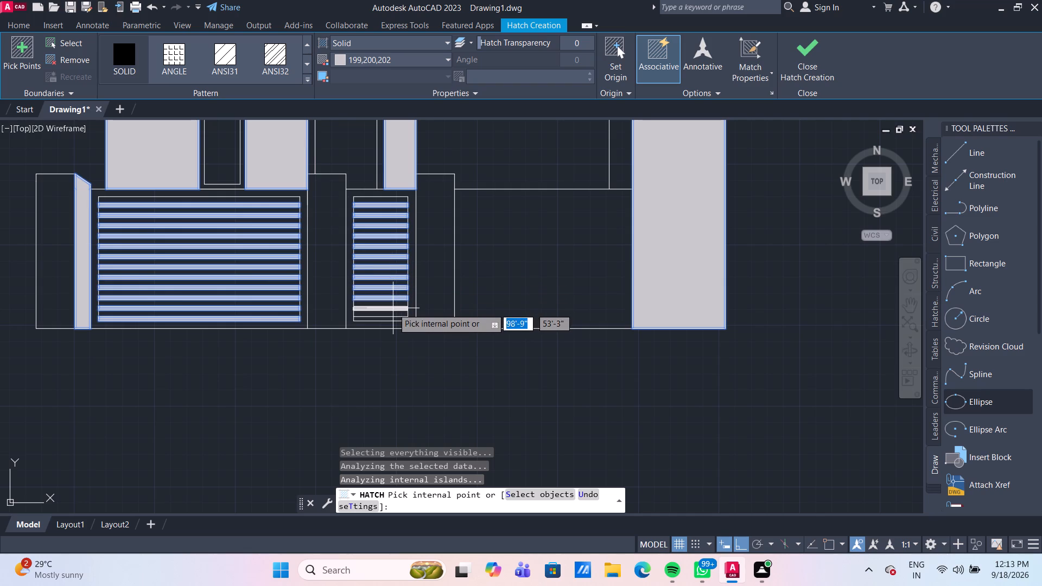
{"action": "left_click", "coordinate": [393, 308]}
{"action": "left_click", "coordinate": [394, 318]}
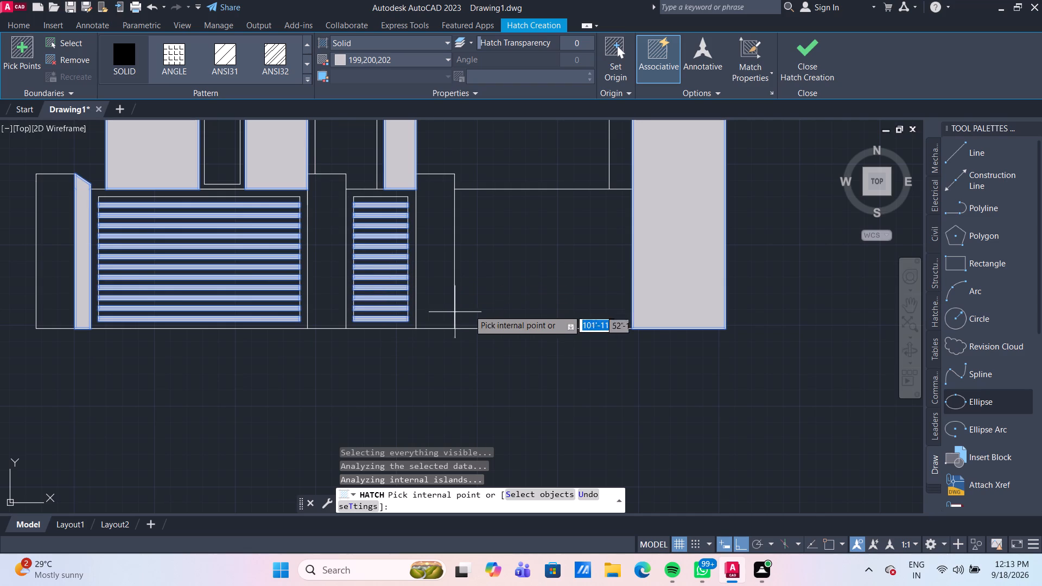
{"action": "key", "text": "Return"}
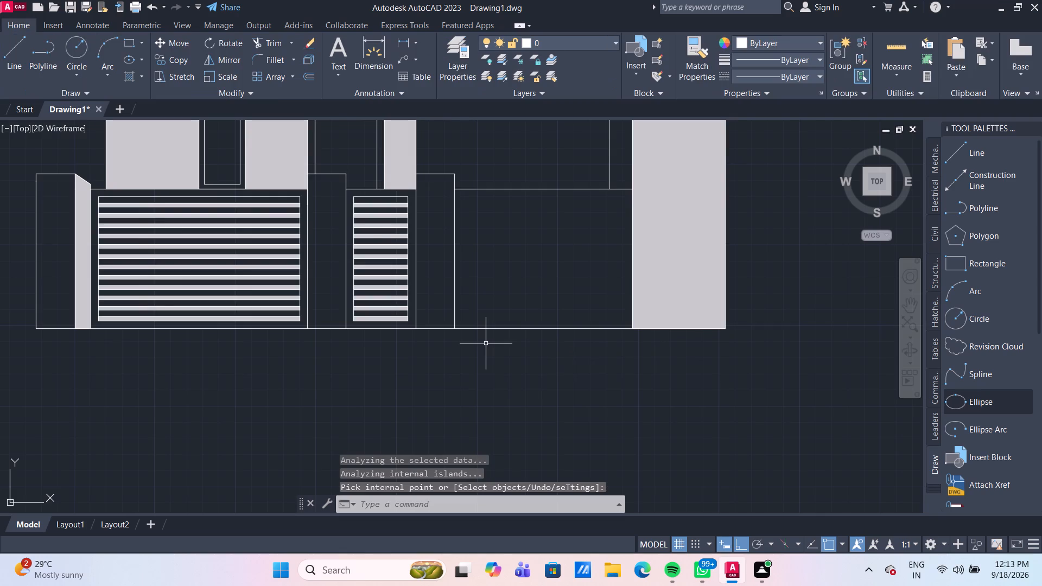
Quick-measure the door-level wall and its surroundings above the ground-level slatted bays.
{"action": "scroll", "coordinate": [486, 343], "scroll_direction": "down", "scroll_amount": 4}
{"action": "scroll", "coordinate": [562, 298], "scroll_direction": "up", "scroll_amount": 2}
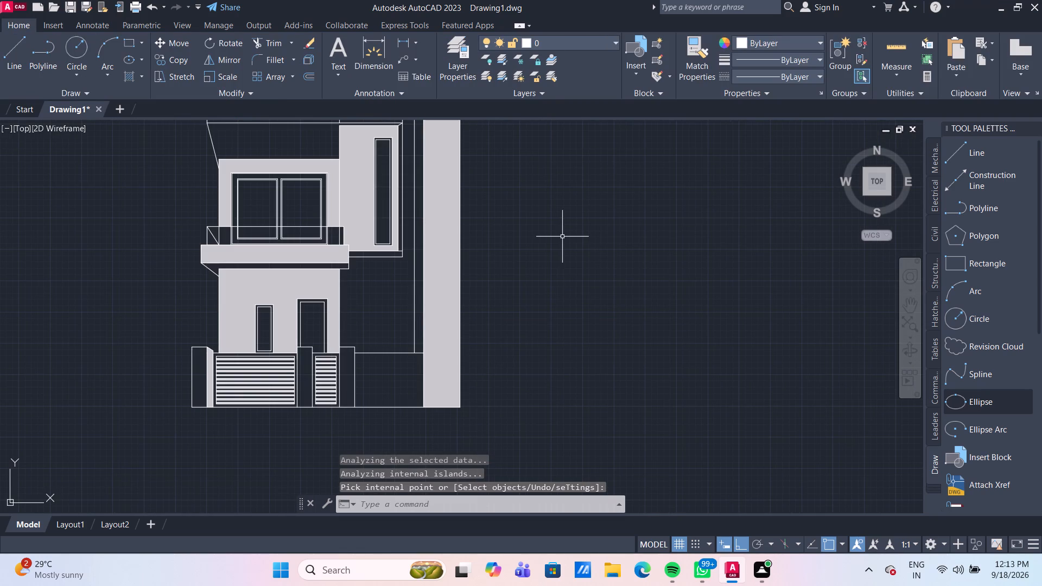
{"action": "middle_click_drag", "start_coordinate": [567, 278], "coordinate": [562, 354]}
{"action": "scroll", "coordinate": [561, 353], "scroll_direction": "down", "scroll_amount": 1}
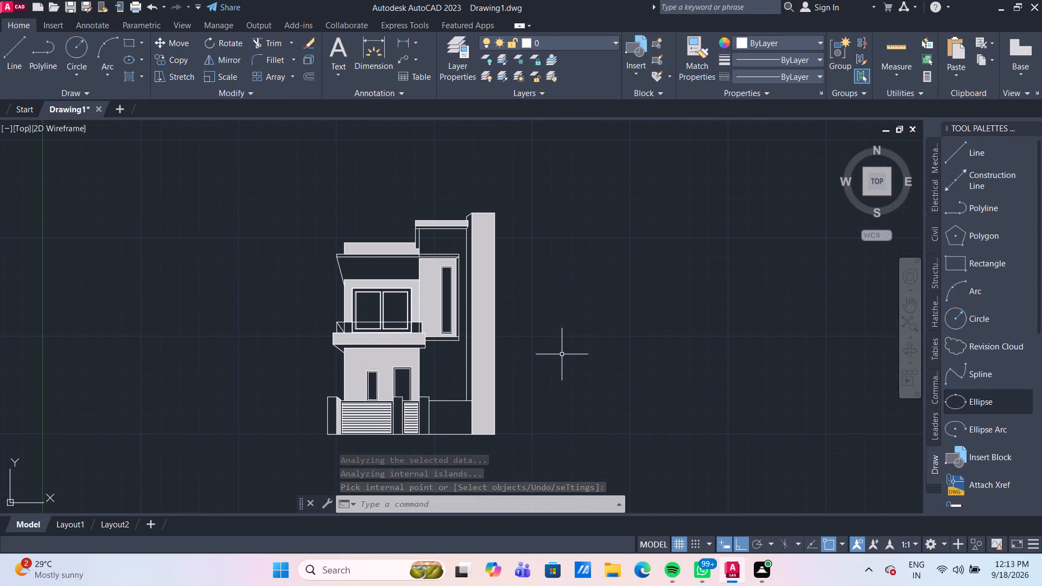
{"action": "scroll", "coordinate": [566, 339], "scroll_direction": "up", "scroll_amount": 1}
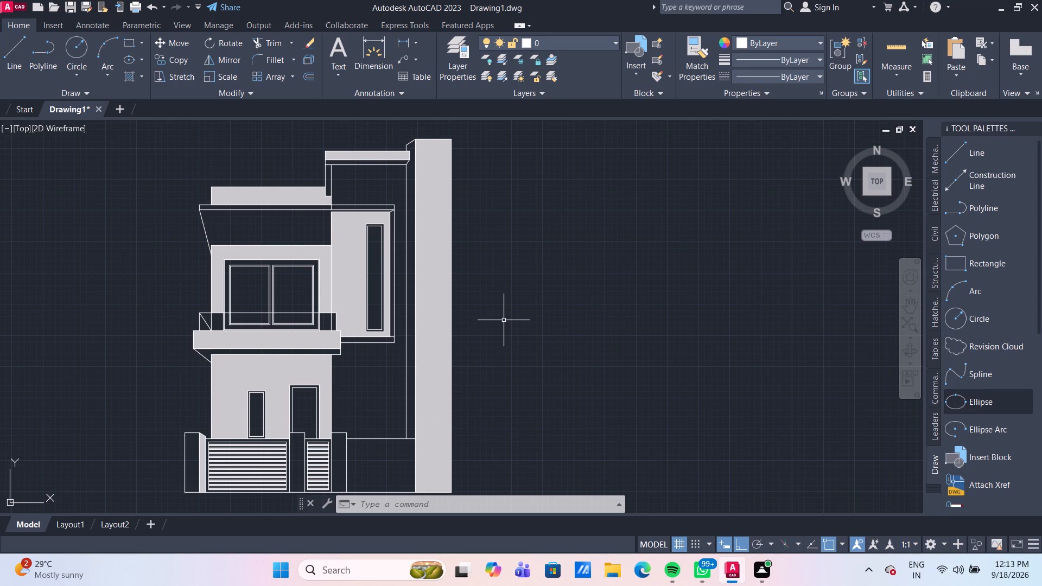
{"action": "scroll", "coordinate": [380, 381], "scroll_direction": "up", "scroll_amount": 2}
{"action": "middle_click_drag", "start_coordinate": [381, 378], "coordinate": [379, 282]}
{"action": "scroll", "coordinate": [379, 282], "scroll_direction": "down", "scroll_amount": 1}
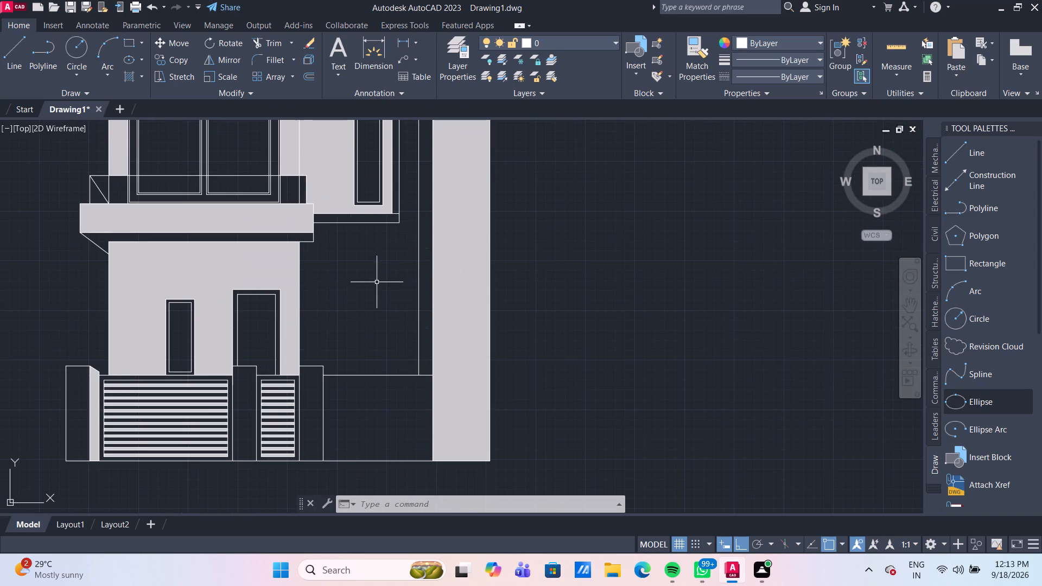
{"action": "left_click_drag", "start_coordinate": [898, 46], "coordinate": [890, 52]}
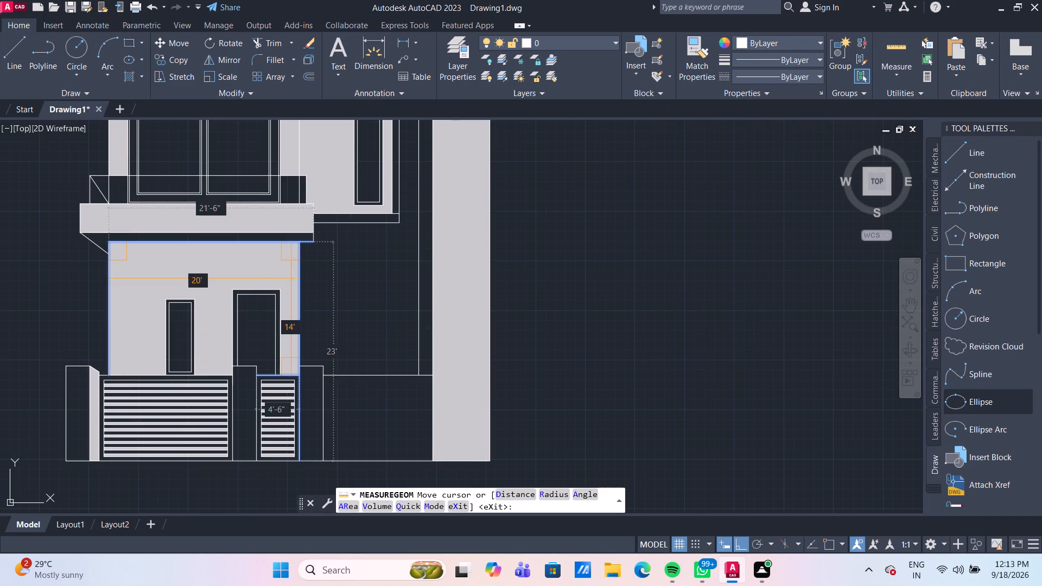
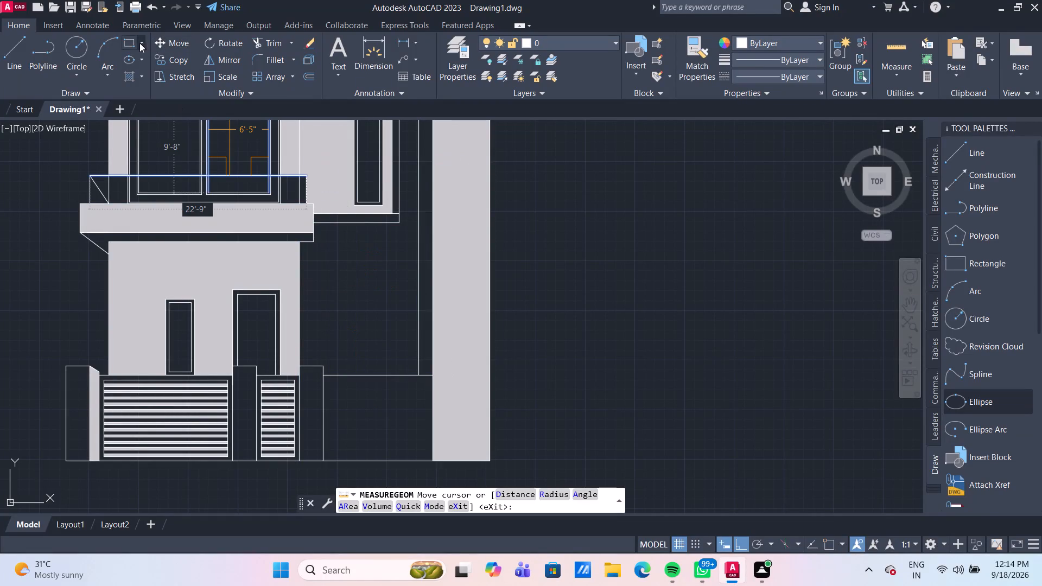
Draw a 5' by 5' square in the empty space beside the building elevation.
{"action": "left_click", "coordinate": [124, 42]}
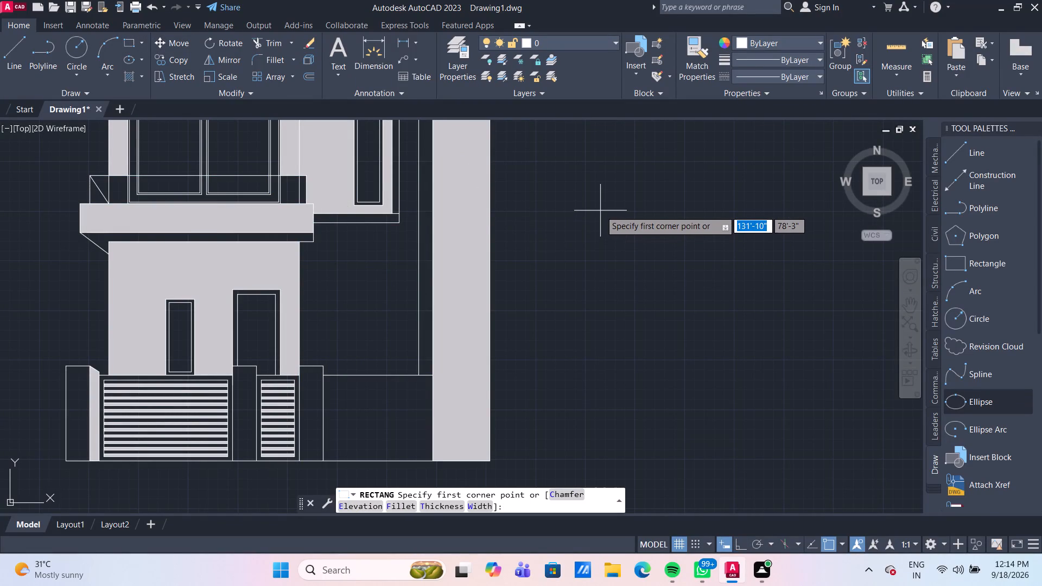
{"action": "left_click", "coordinate": [601, 211]}
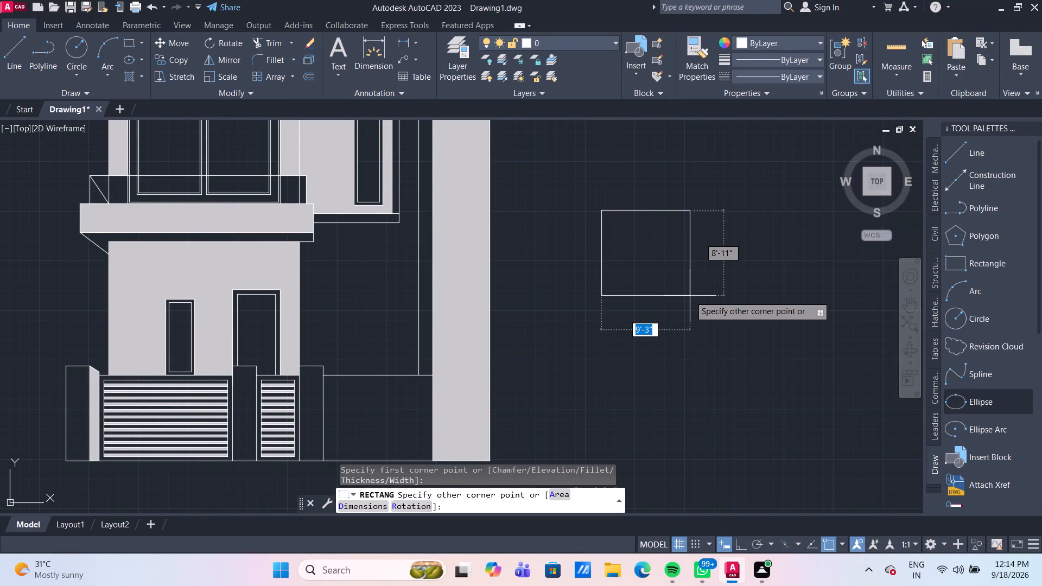
{"action": "type", "text": "5'"}
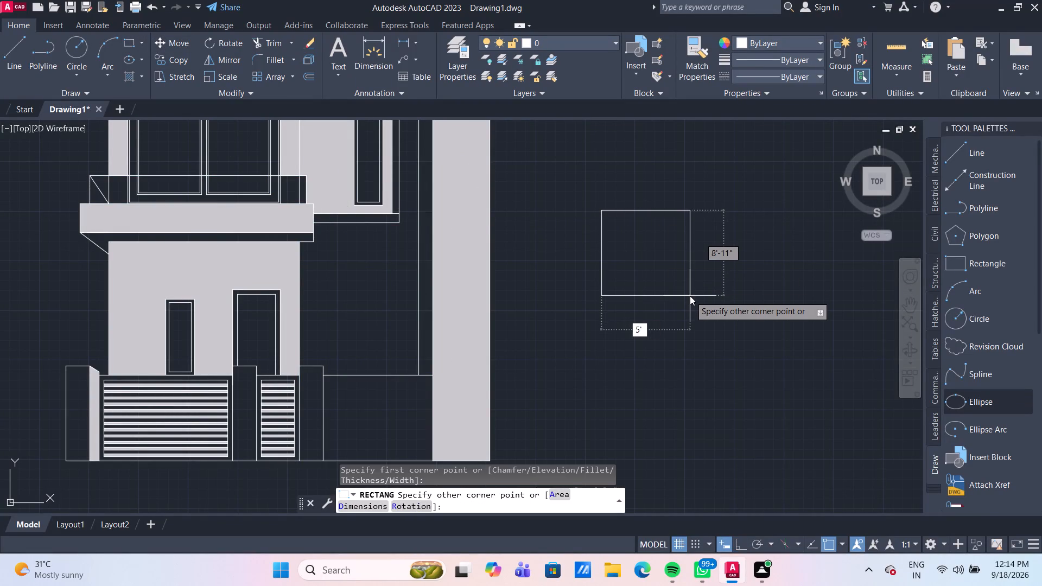
{"action": "key", "text": "Tab"}
{"action": "type", "text": "5'"}
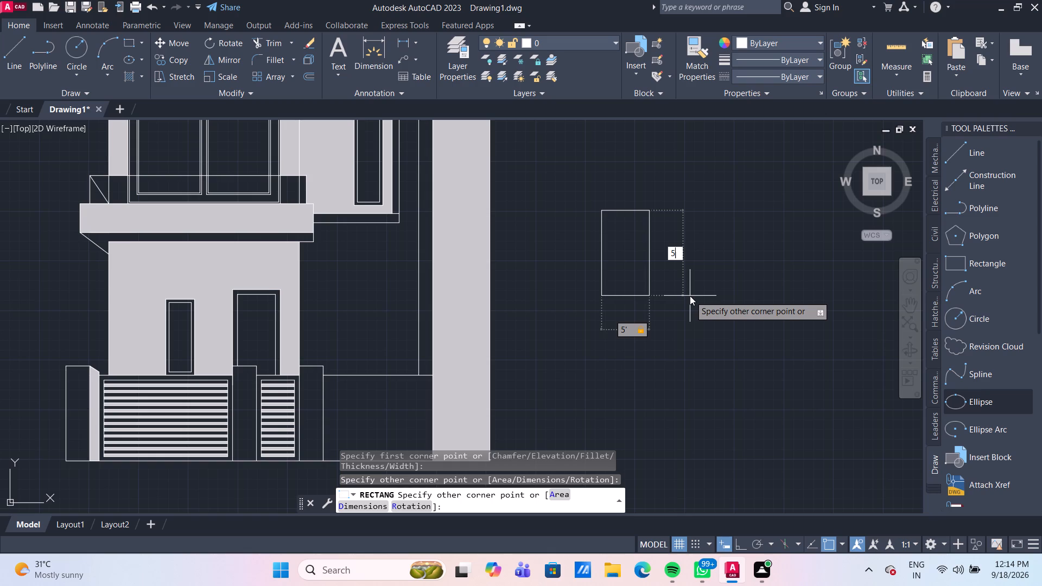
{"action": "key", "text": "Return"}
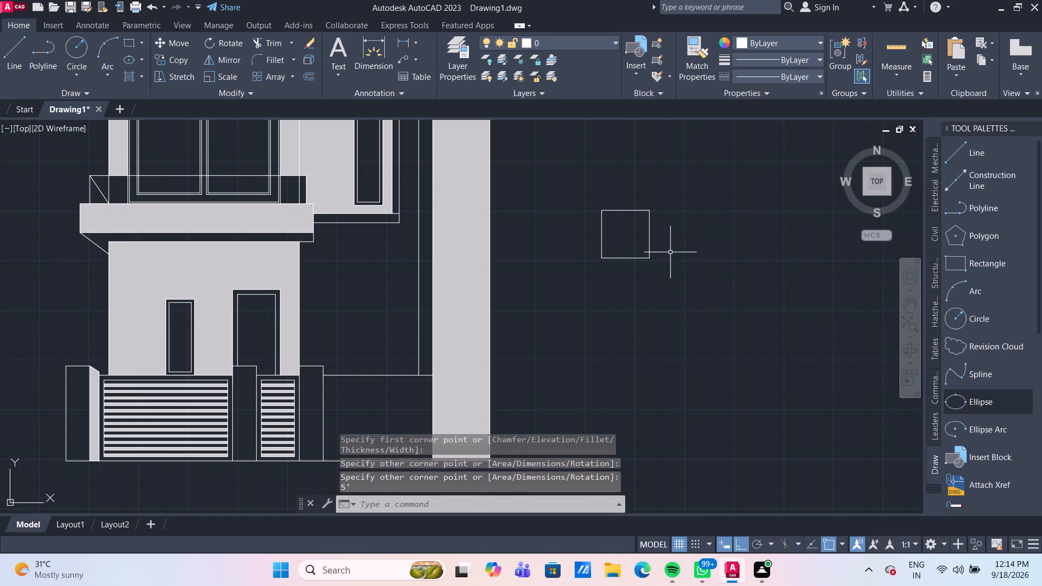
Offset the 5' square inward by 4" to form the outer frame.
{"action": "scroll", "coordinate": [672, 251], "scroll_direction": "up", "scroll_amount": 1}
{"action": "middle_click_drag", "start_coordinate": [669, 252], "coordinate": [547, 261]}
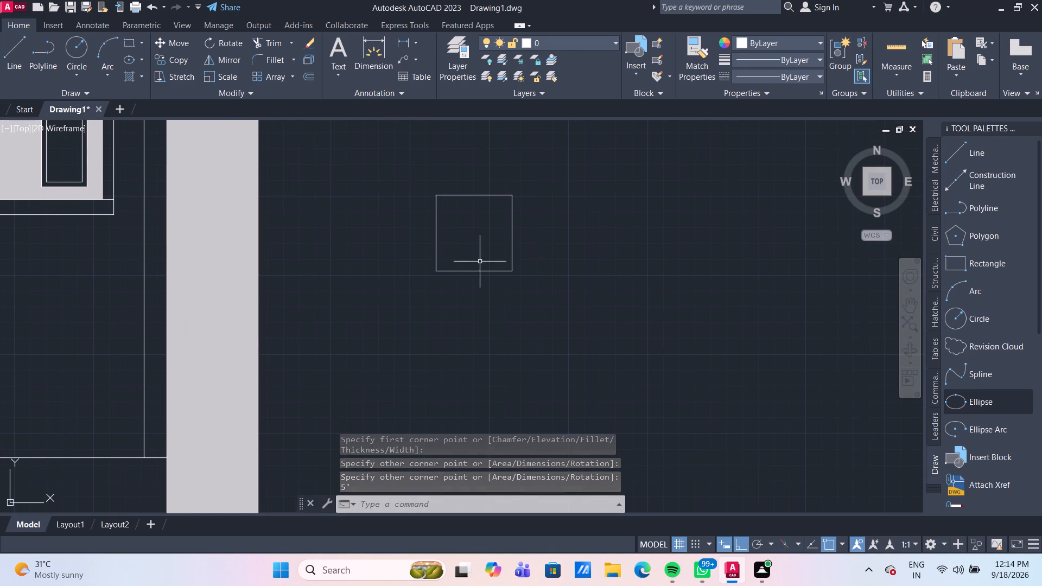
{"action": "scroll", "coordinate": [479, 253], "scroll_direction": "up", "scroll_amount": 1}
{"action": "middle_click_drag", "start_coordinate": [473, 253], "coordinate": [452, 260]}
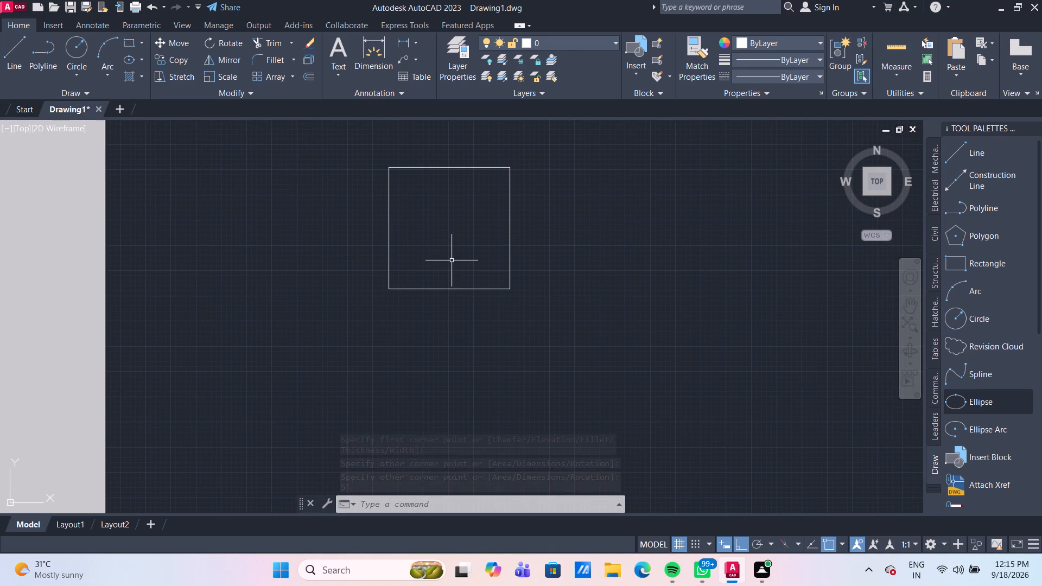
{"action": "key", "text": "o"}
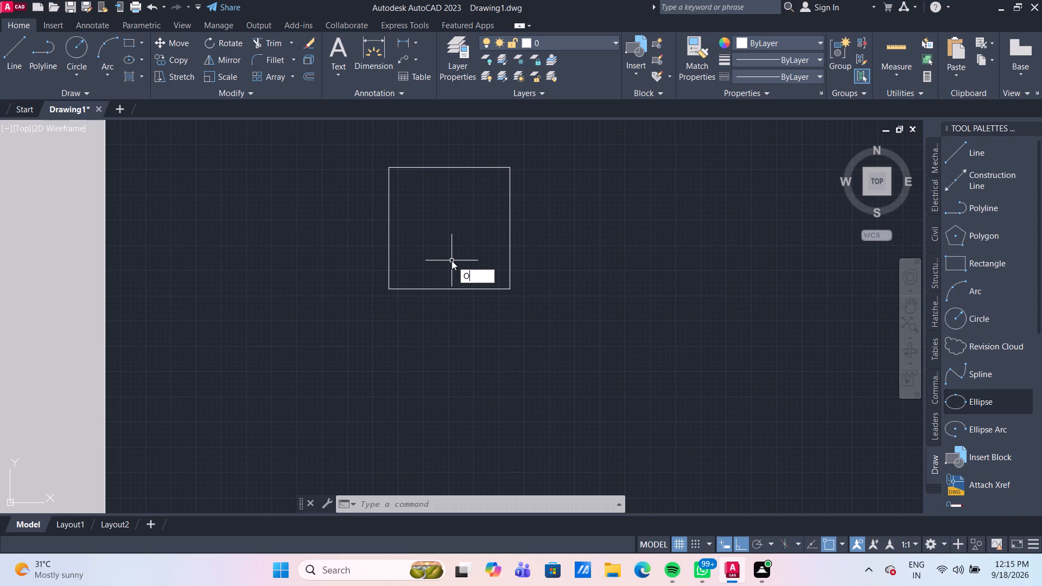
{"action": "key", "text": "Return"}
{"action": "key", "text": "Return"}
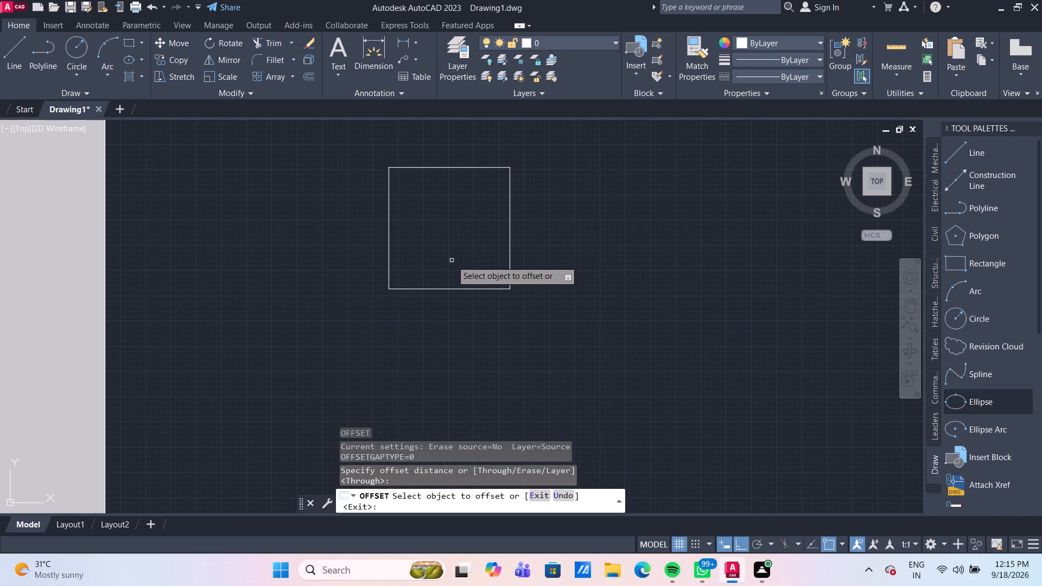
{"action": "left_click", "coordinate": [460, 167]}
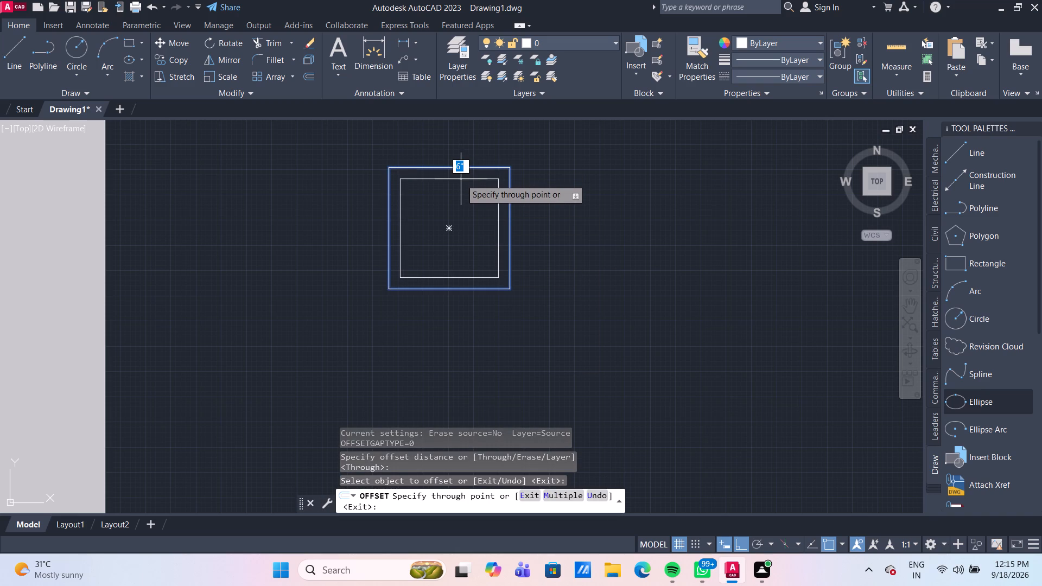
{"action": "type", "text": "4\""}
{"action": "key", "text": "Return"}
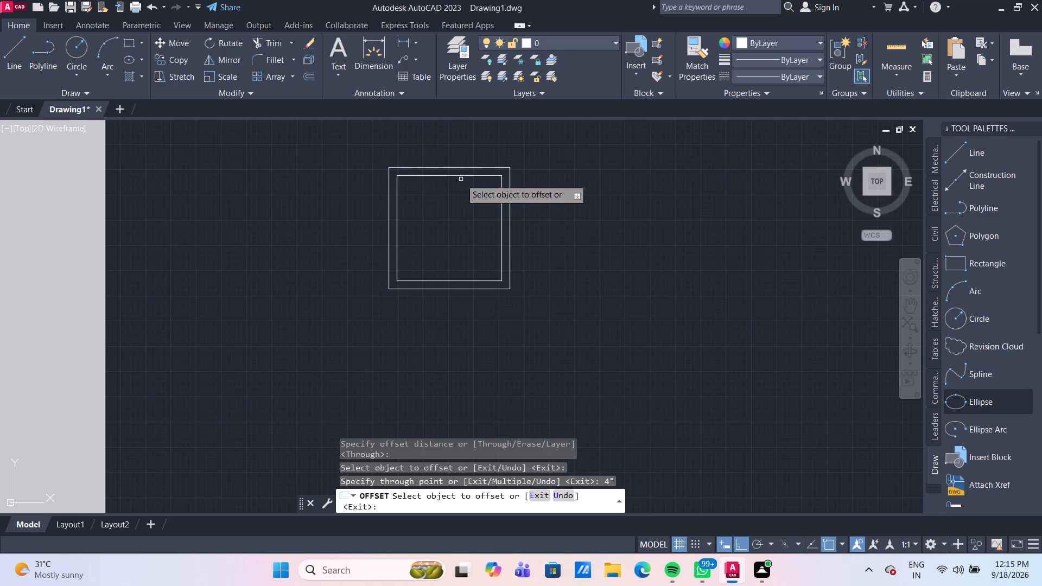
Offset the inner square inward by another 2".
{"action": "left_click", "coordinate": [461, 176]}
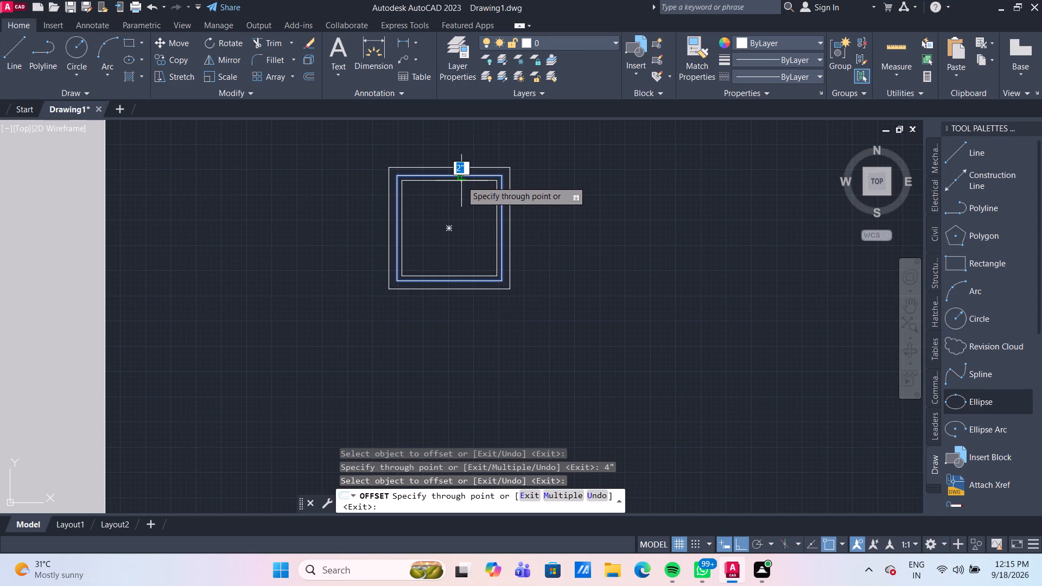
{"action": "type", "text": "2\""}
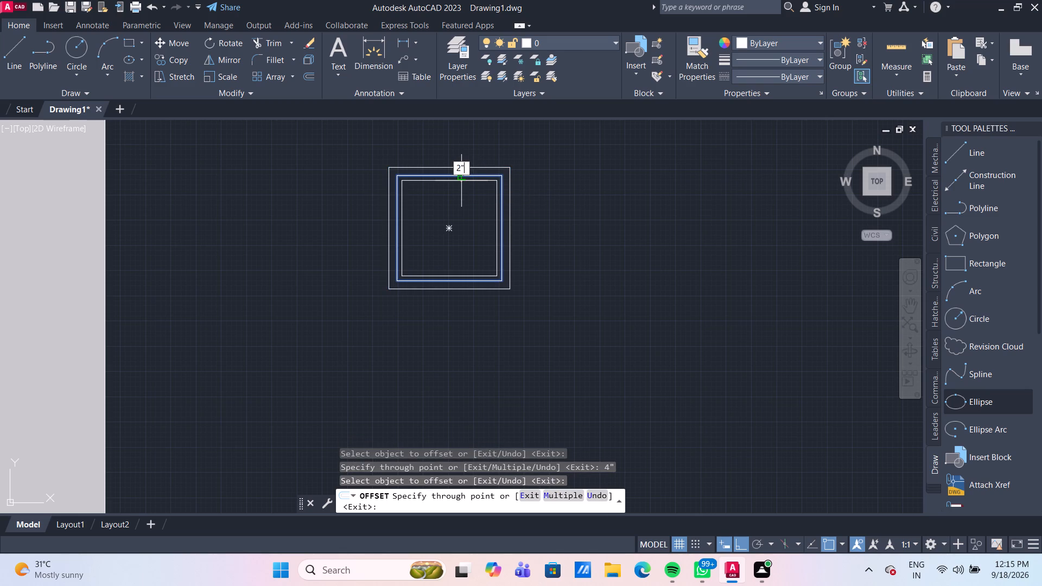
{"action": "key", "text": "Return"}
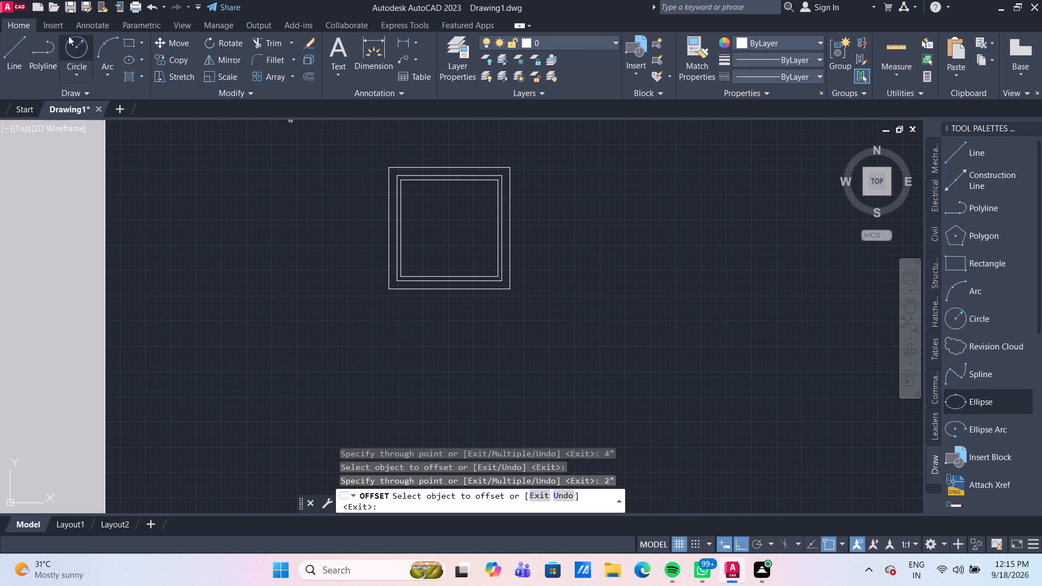
Draw a vertical centre line between the top and bottom edge midpoints of the innermost square.
{"action": "left_click", "coordinate": [17, 54]}
{"action": "scroll", "coordinate": [440, 203], "scroll_direction": "up", "scroll_amount": 1}
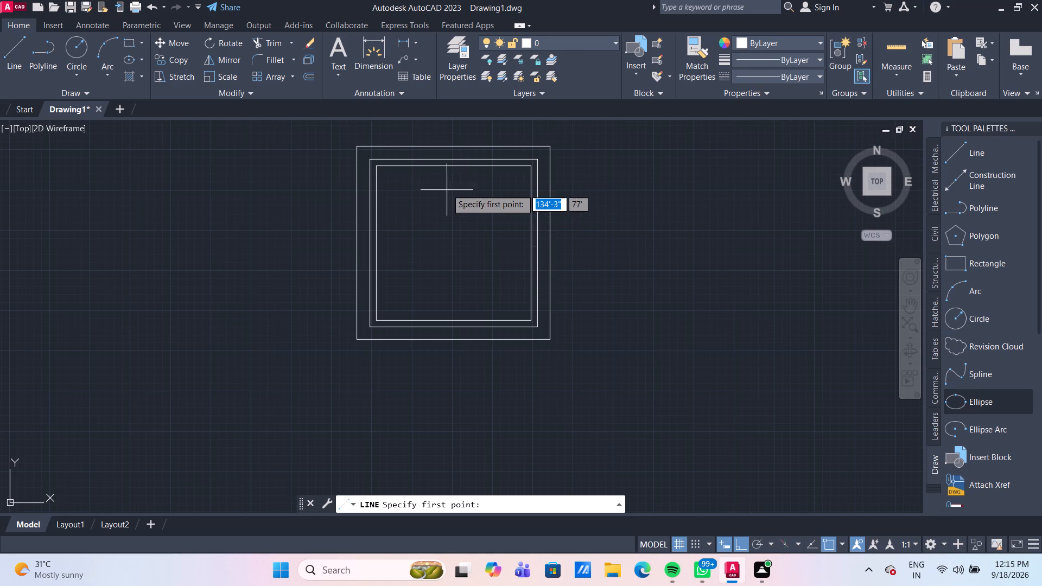
{"action": "left_click", "coordinate": [457, 169]}
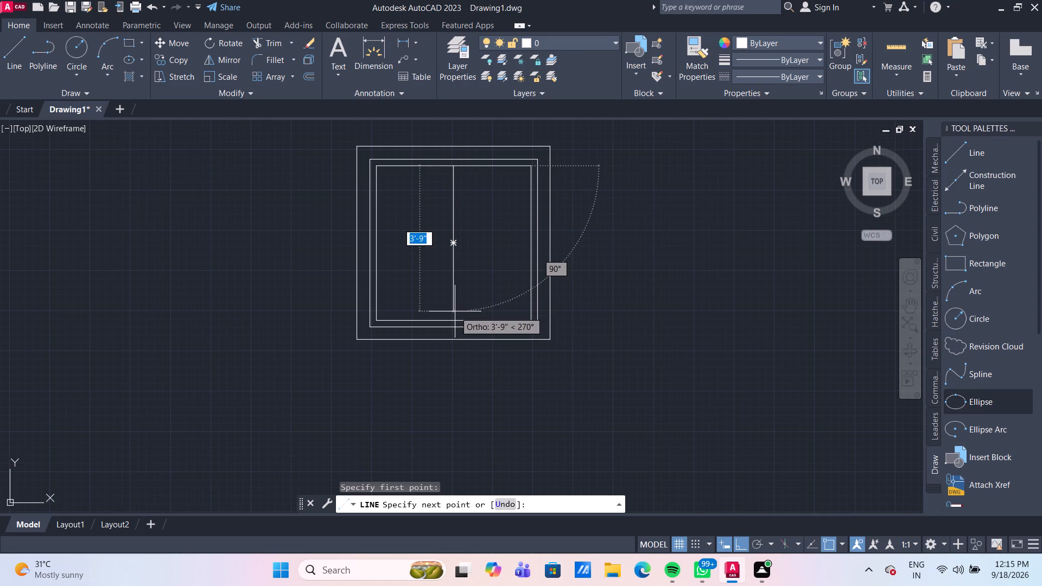
{"action": "left_click", "coordinate": [454, 319]}
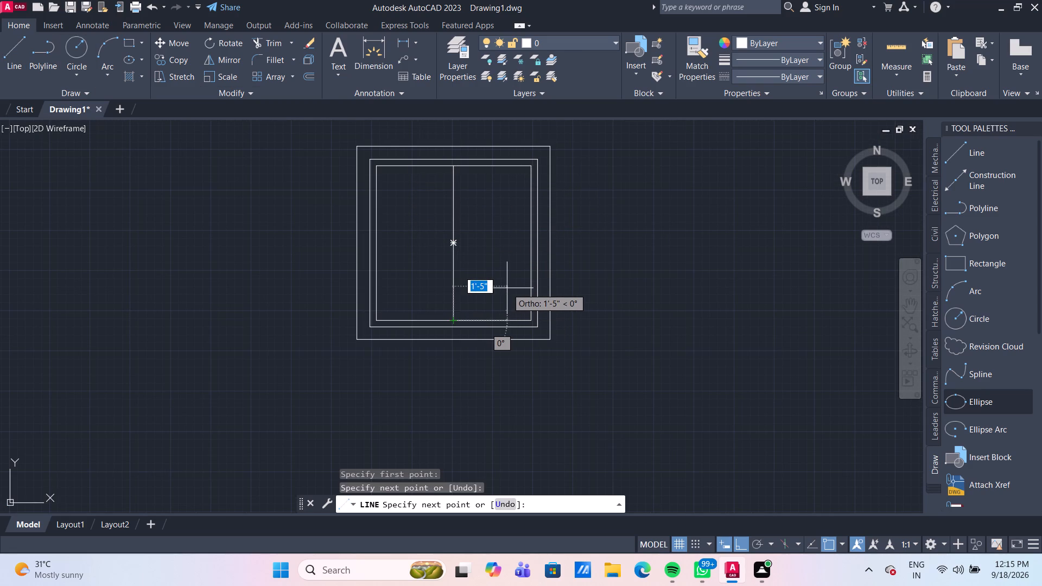
{"action": "key", "text": "Escape"}
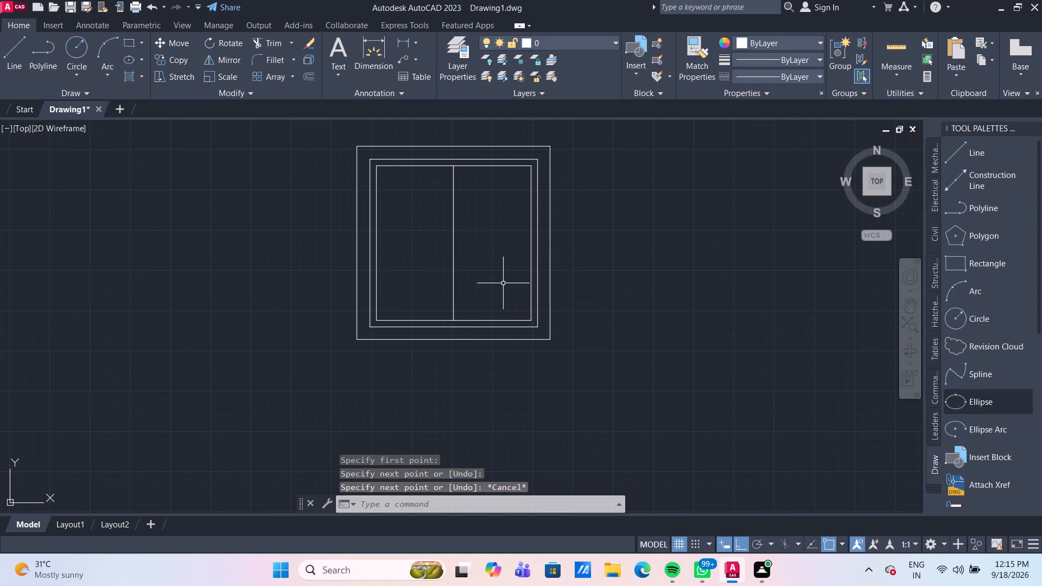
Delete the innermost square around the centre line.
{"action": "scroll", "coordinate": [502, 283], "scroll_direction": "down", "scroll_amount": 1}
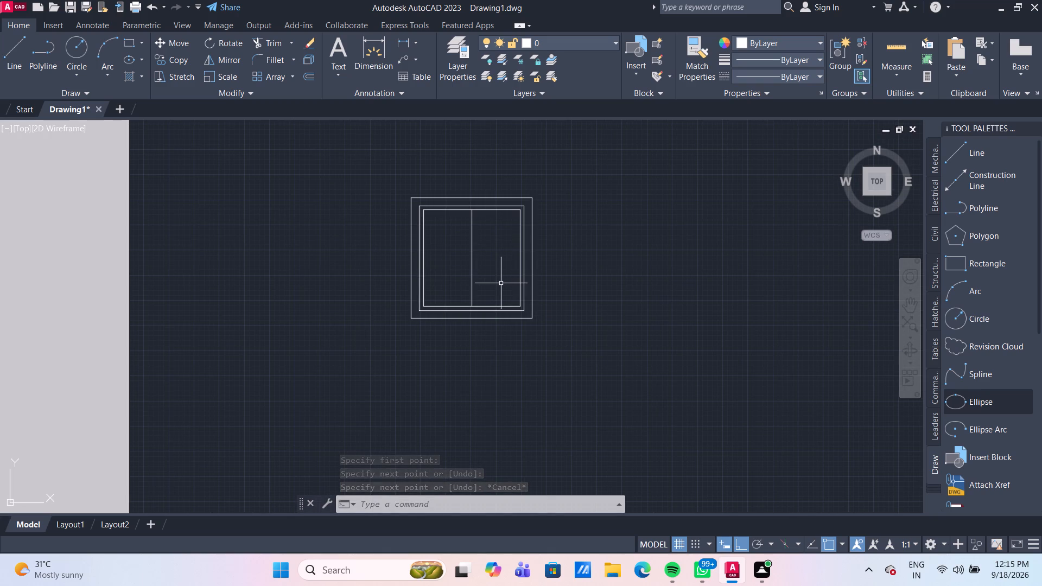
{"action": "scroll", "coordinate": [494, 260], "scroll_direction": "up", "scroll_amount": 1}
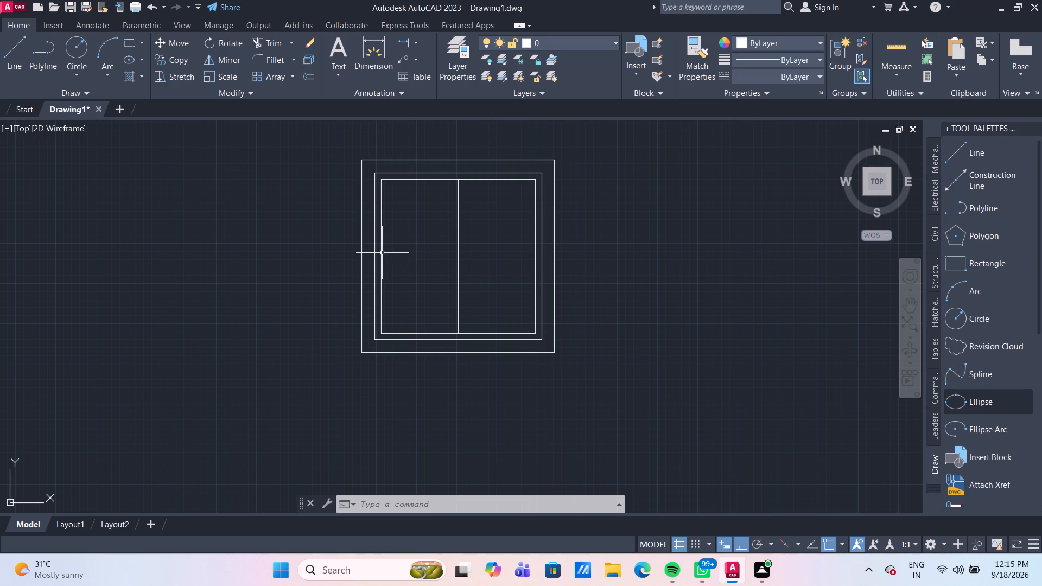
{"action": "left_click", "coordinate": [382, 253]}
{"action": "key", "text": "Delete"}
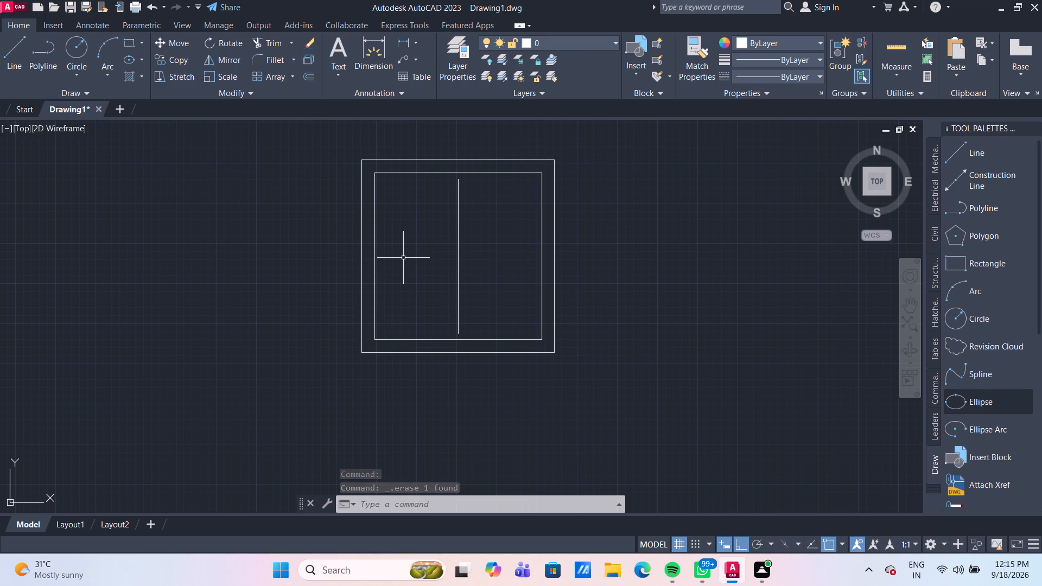
Extend both ends of the vertical centre line to the top and bottom edges of the inner square.
{"action": "type", "text": "EX"}
{"action": "key", "text": "Return"}
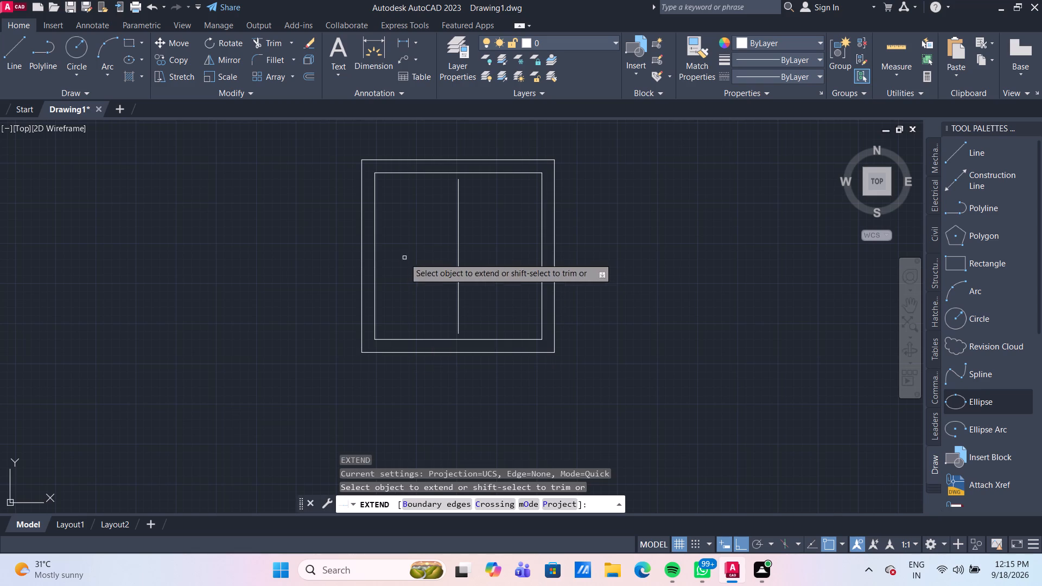
{"action": "left_click", "coordinate": [457, 187]}
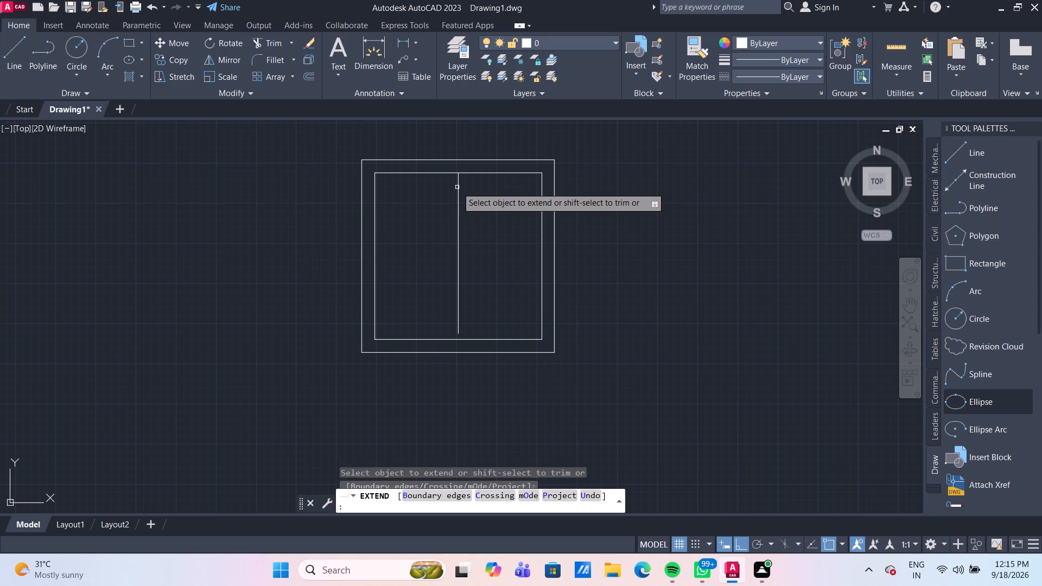
{"action": "left_click", "coordinate": [458, 328]}
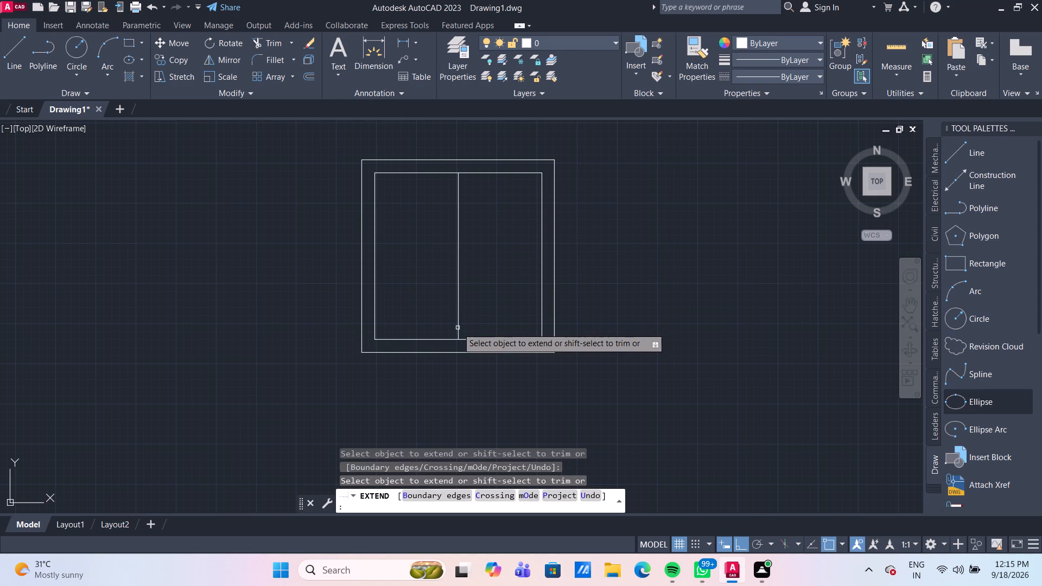
{"action": "key", "text": "Escape"}
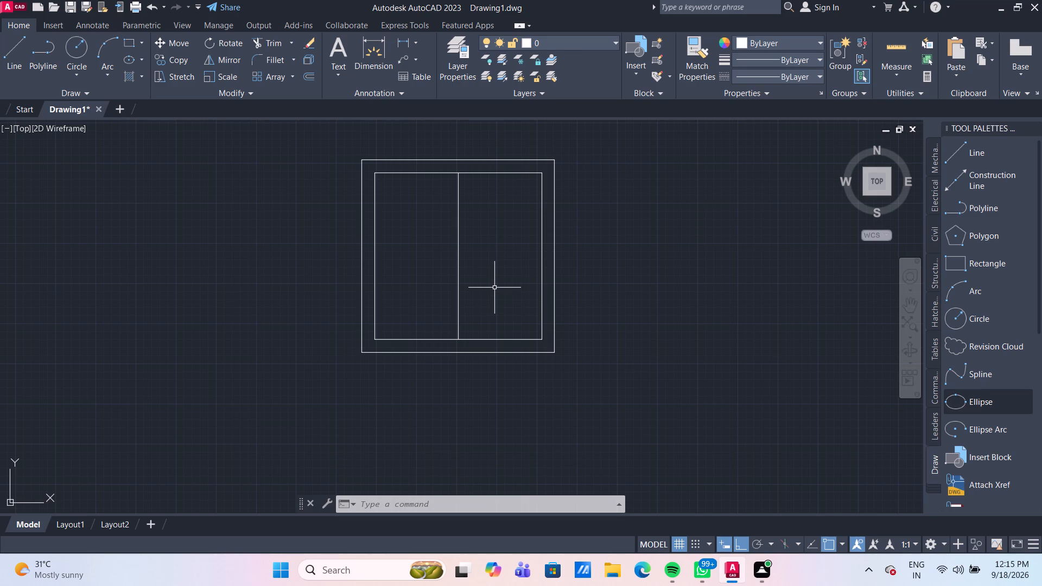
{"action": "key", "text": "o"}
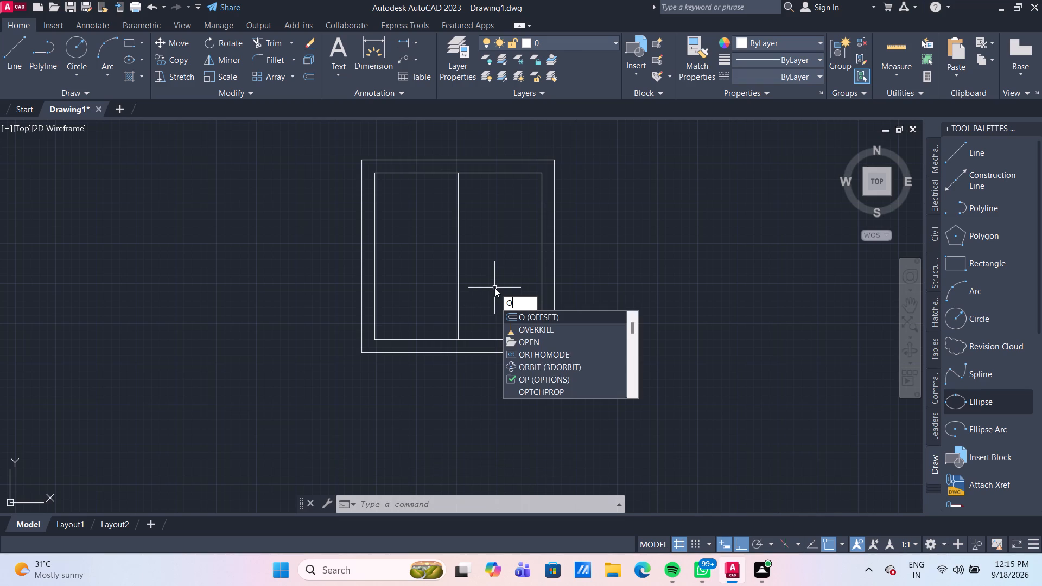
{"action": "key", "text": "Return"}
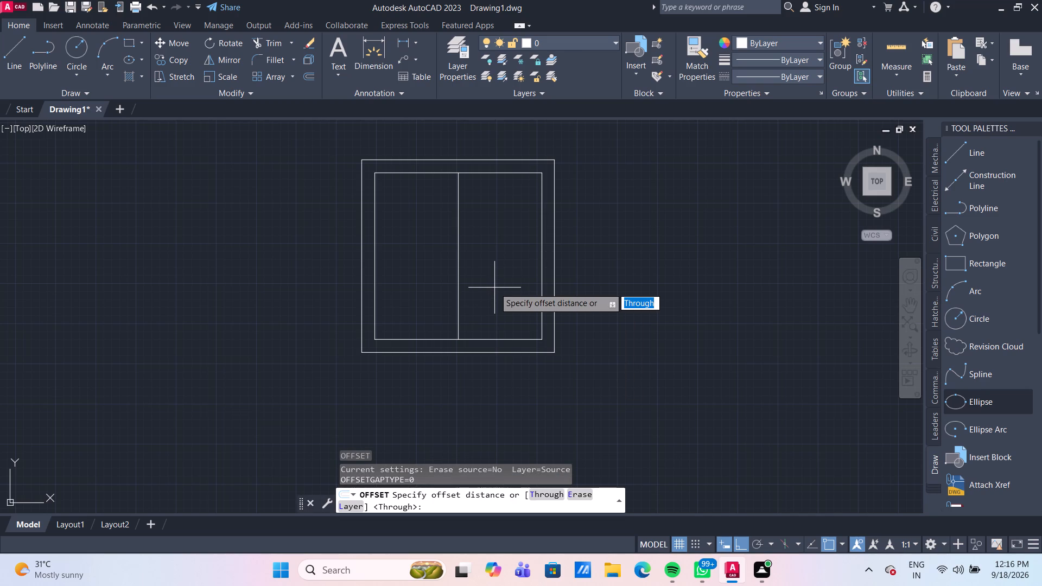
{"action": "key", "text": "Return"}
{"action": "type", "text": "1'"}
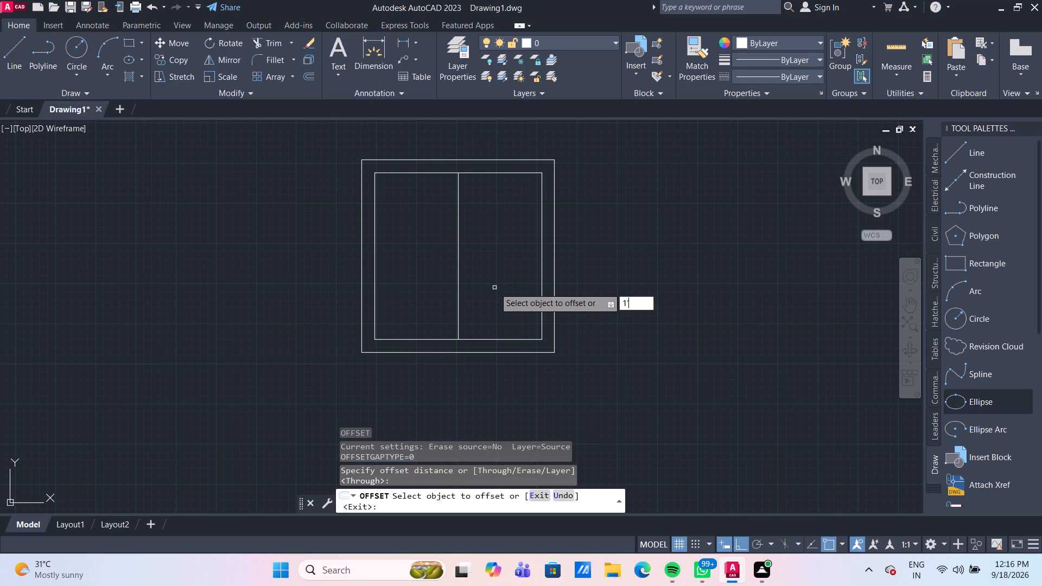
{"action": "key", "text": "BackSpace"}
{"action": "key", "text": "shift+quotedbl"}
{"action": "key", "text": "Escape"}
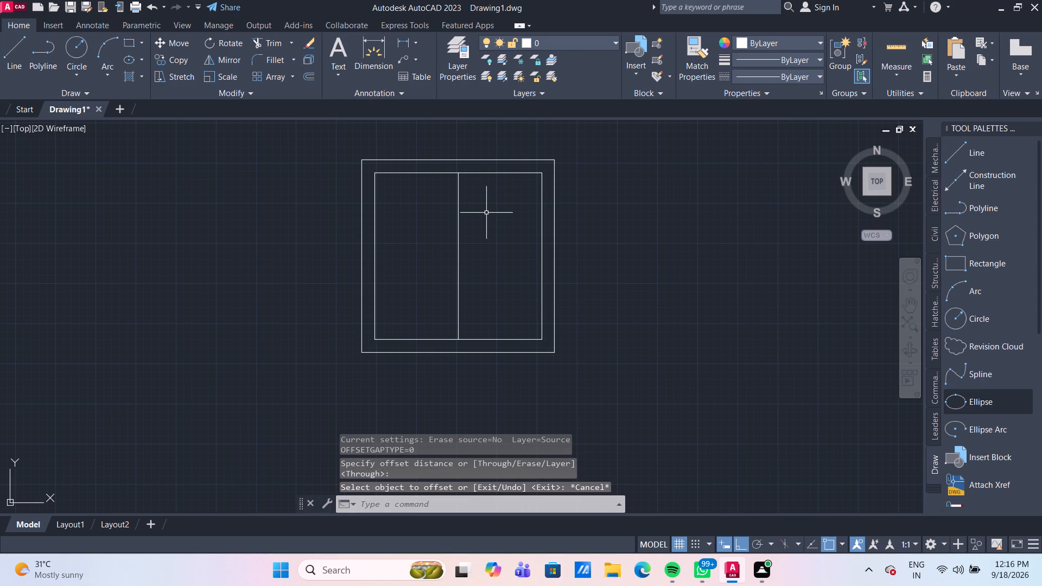
Offset the inner square of the frame inward by 1".
{"action": "key", "text": "o"}
{"action": "key", "text": "Return"}
{"action": "key", "text": "Return"}
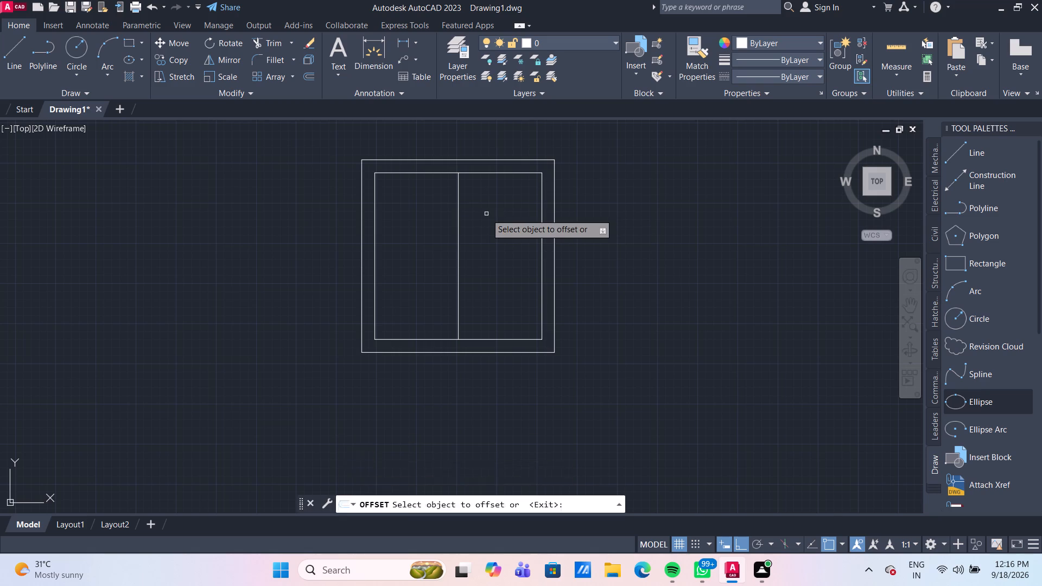
{"action": "left_click", "coordinate": [486, 174]}
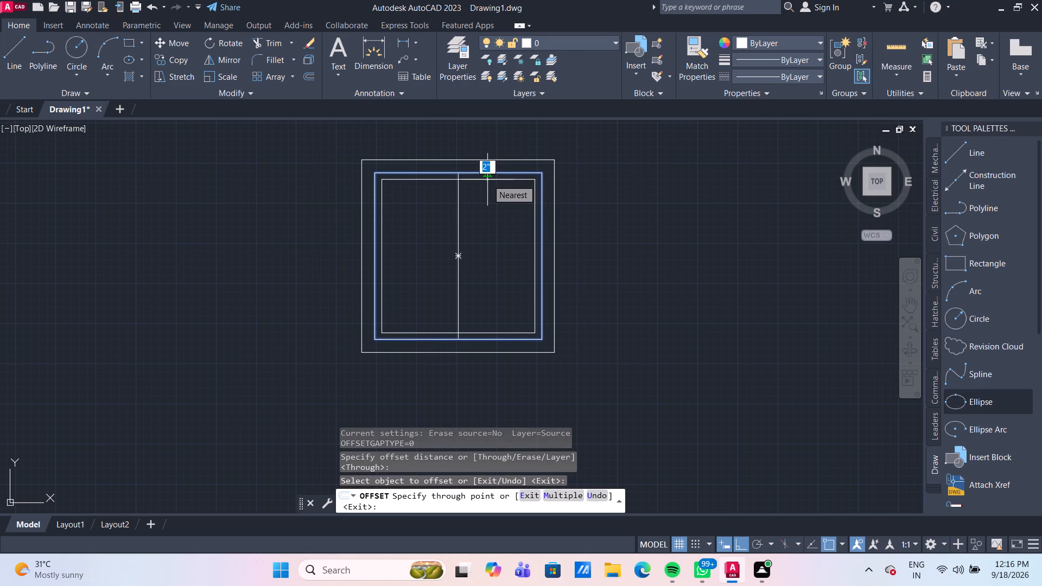
{"action": "type", "text": "1\""}
{"action": "key", "text": "Return"}
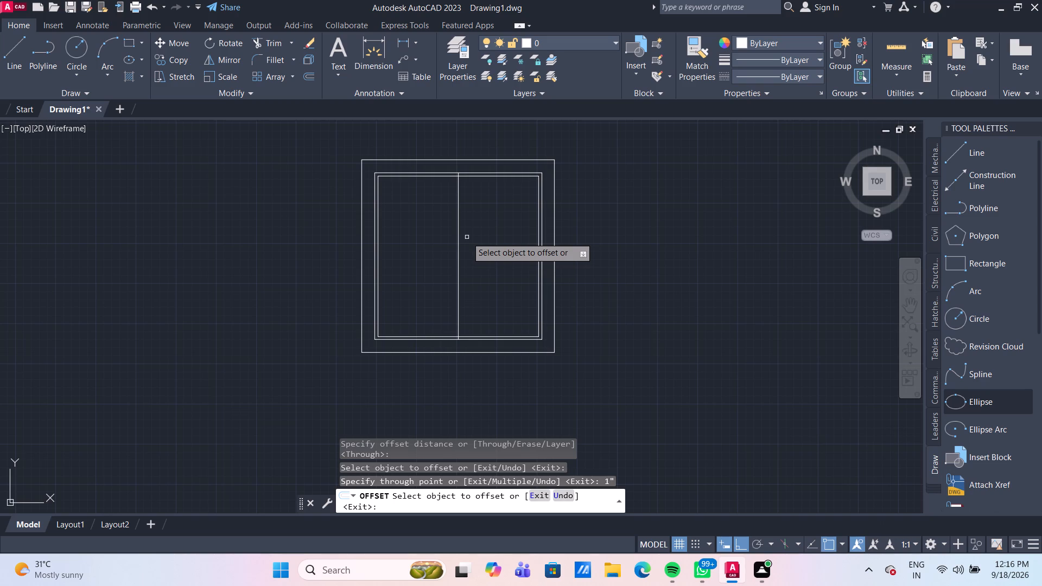
{"action": "scroll", "coordinate": [467, 237], "scroll_direction": "down", "scroll_amount": 1}
{"action": "scroll", "coordinate": [473, 221], "scroll_direction": "up", "scroll_amount": 1}
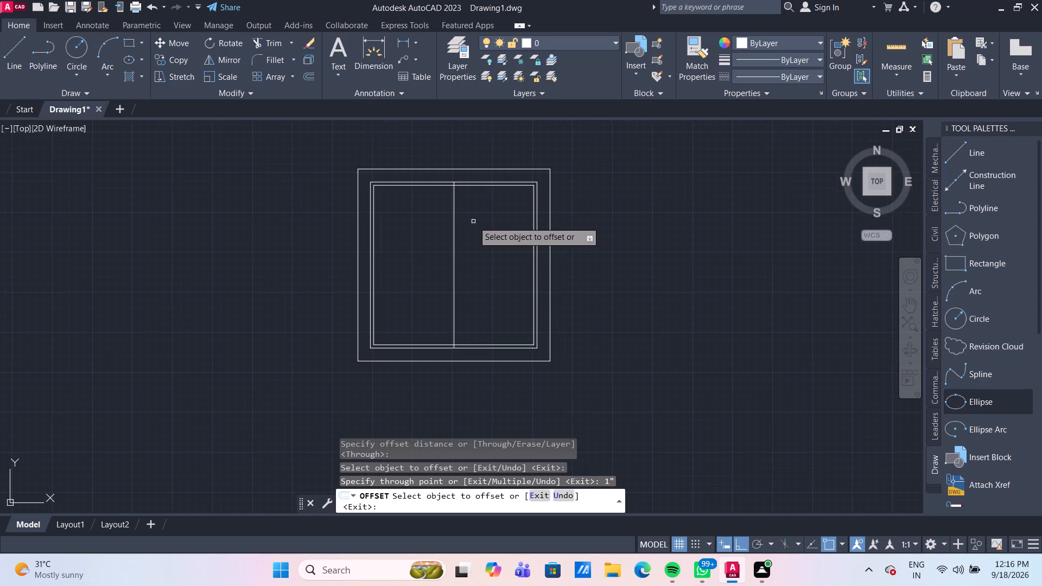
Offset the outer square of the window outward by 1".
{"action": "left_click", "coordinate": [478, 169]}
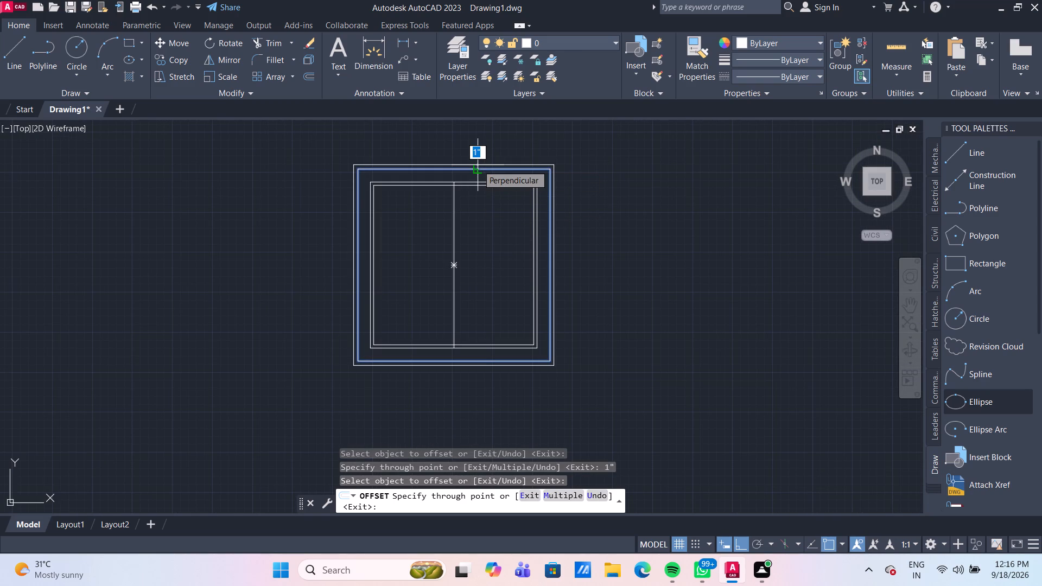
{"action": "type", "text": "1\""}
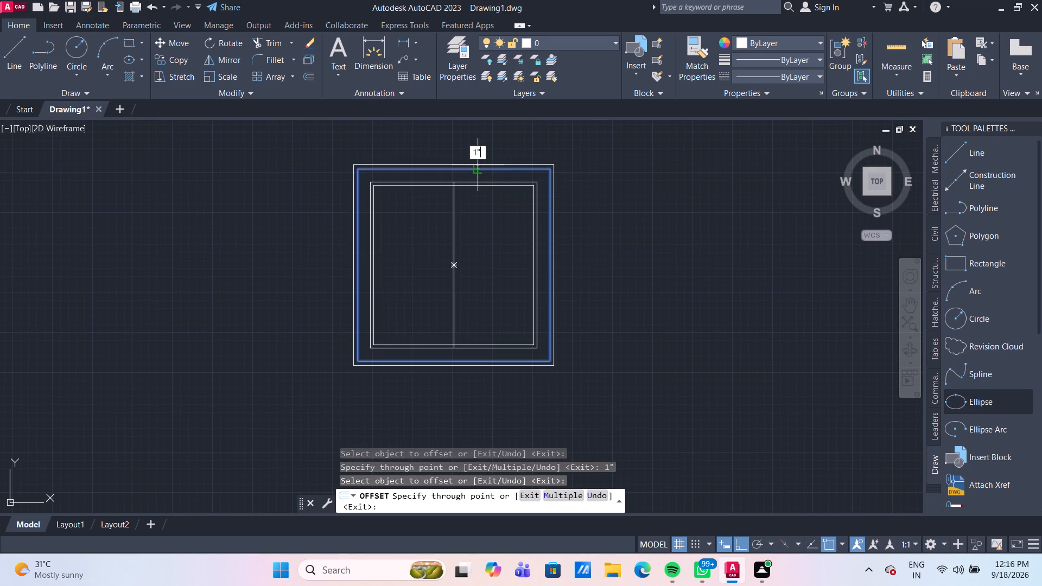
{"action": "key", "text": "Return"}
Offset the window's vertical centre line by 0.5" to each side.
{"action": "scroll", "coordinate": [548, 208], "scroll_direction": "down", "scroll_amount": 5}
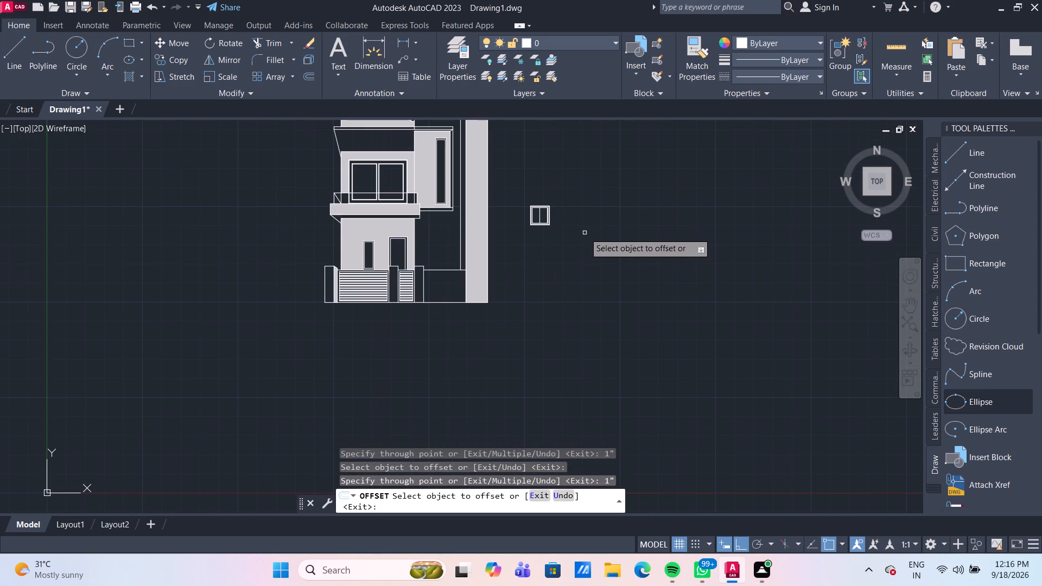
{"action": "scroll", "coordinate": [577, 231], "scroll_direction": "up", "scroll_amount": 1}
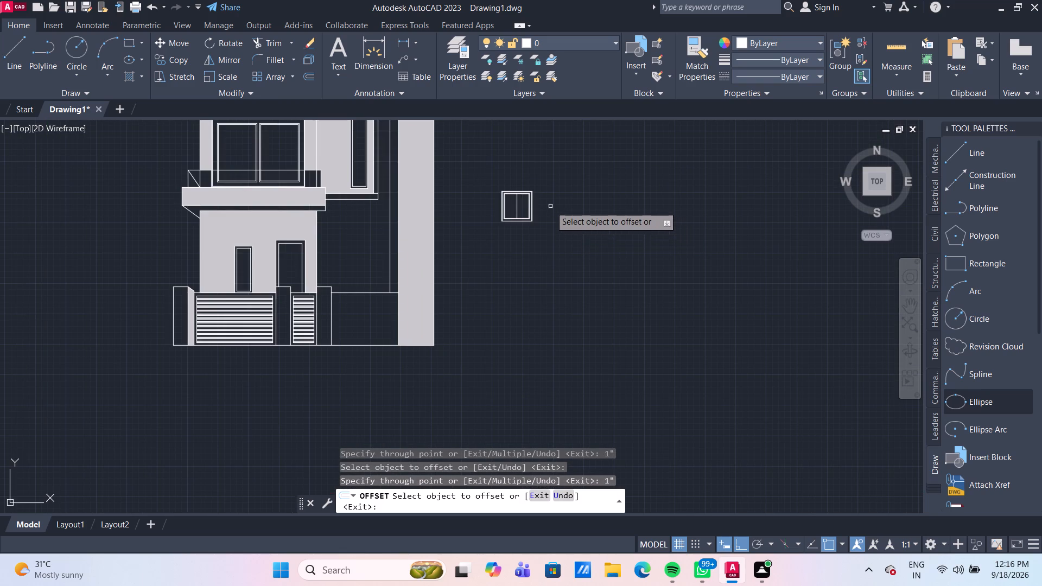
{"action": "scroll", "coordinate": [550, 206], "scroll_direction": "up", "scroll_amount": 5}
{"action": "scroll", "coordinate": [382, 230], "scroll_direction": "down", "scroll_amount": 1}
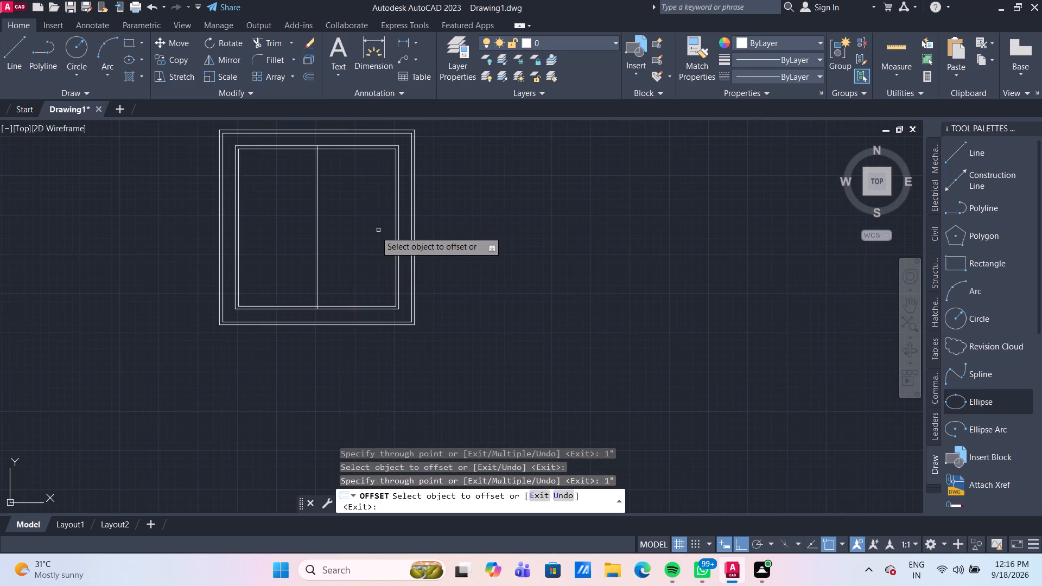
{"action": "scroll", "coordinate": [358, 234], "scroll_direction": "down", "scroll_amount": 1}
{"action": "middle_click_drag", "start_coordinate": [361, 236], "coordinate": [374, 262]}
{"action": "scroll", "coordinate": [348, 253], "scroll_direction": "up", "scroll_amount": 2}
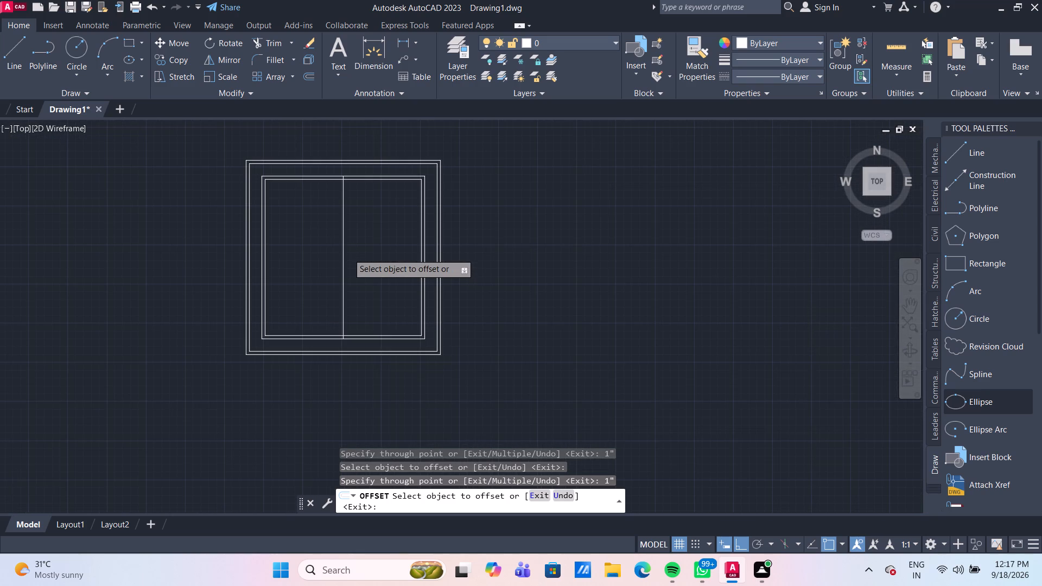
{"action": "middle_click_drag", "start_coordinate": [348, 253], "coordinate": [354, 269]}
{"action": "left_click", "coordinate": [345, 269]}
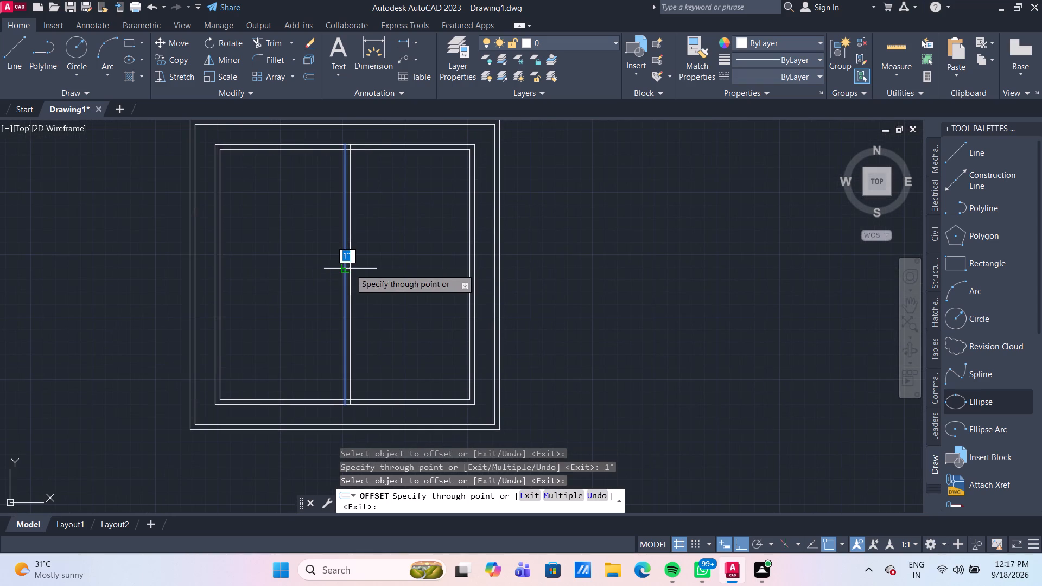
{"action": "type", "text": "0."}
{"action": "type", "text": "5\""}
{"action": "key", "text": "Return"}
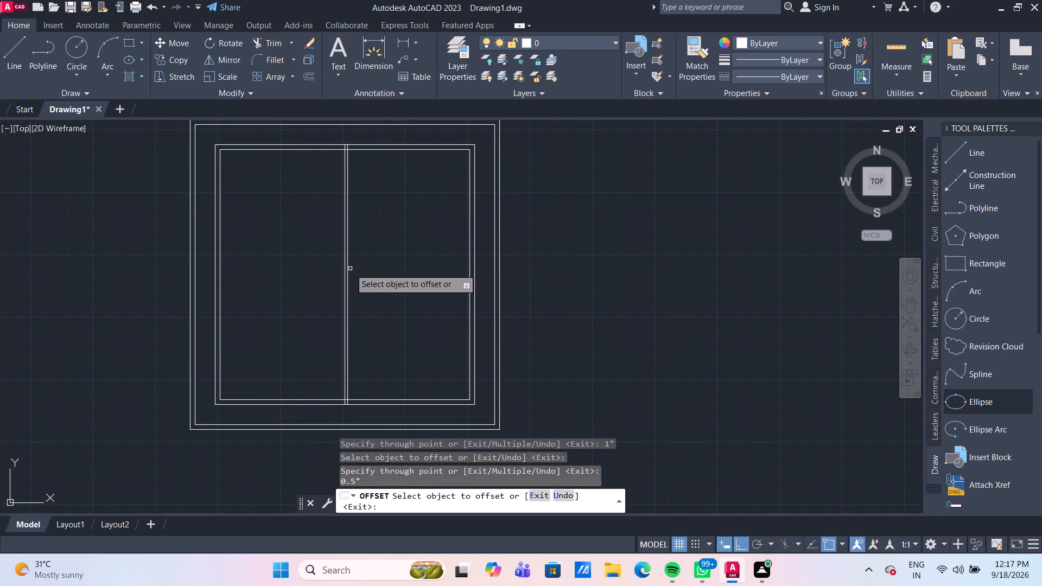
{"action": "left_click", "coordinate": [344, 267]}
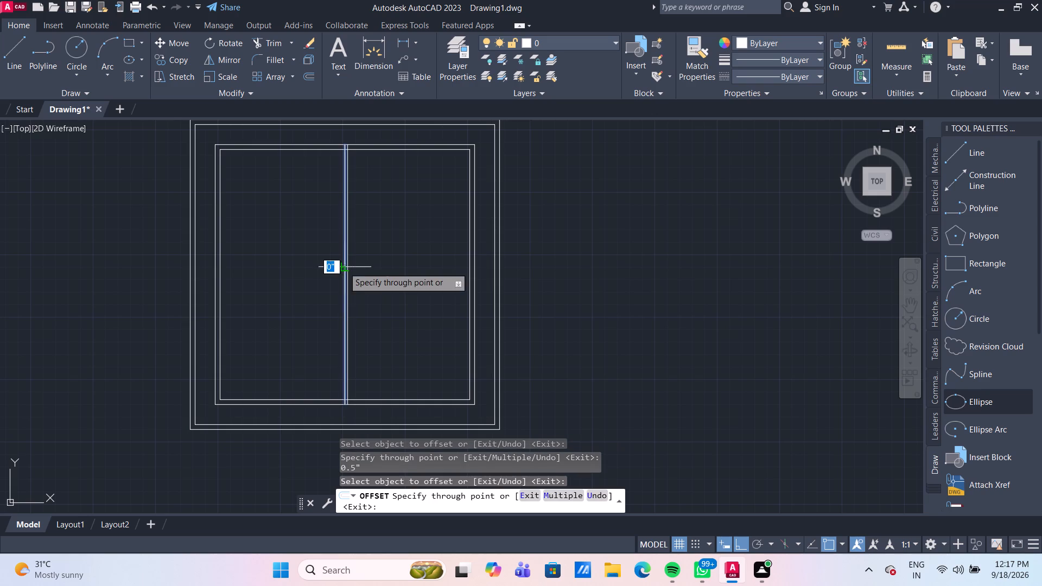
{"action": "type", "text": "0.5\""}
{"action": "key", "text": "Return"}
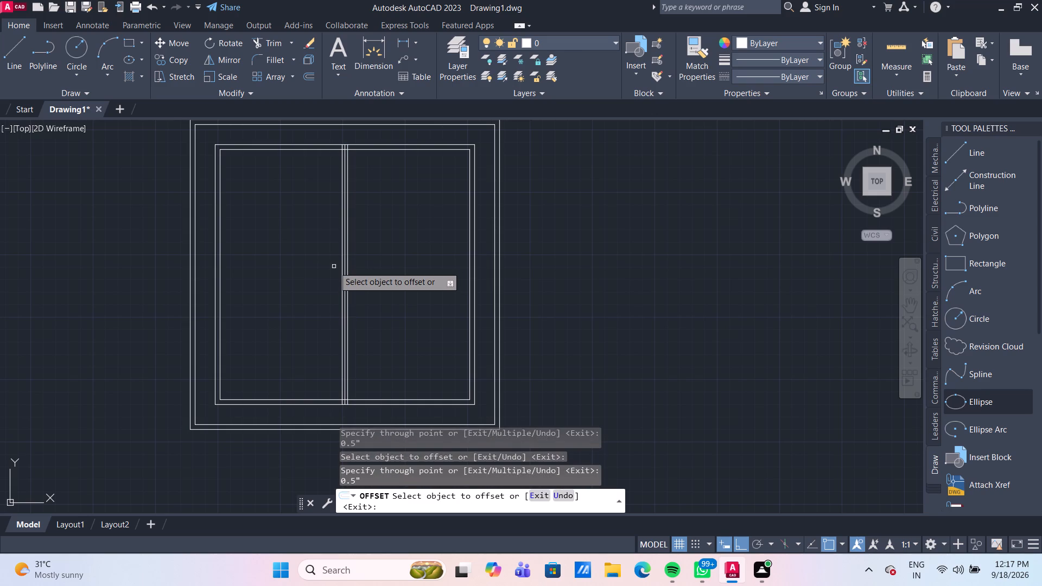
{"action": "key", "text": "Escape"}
Delete the original centre line between the two offset lines.
{"action": "left_click", "coordinate": [345, 252]}
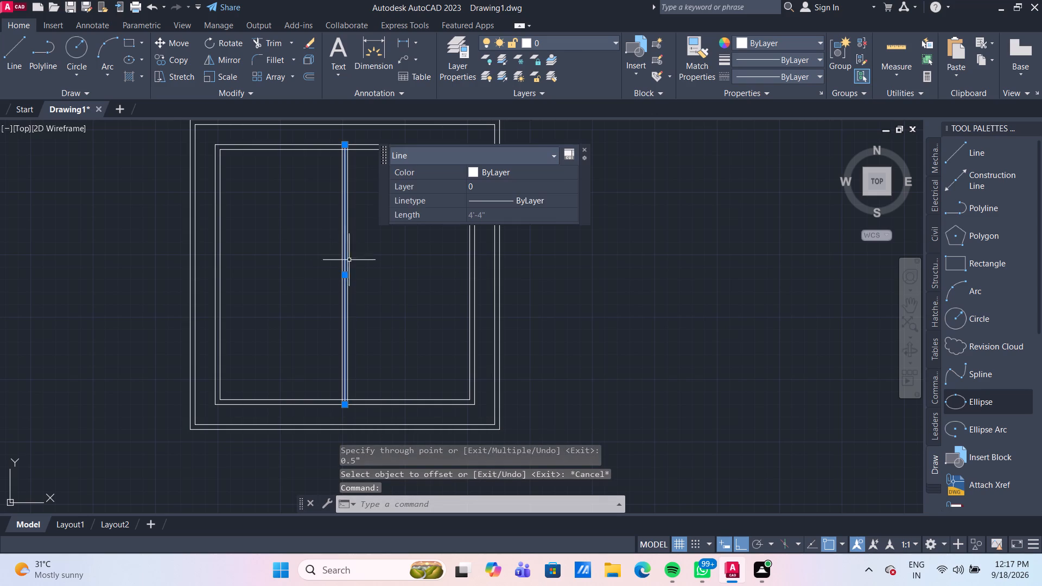
{"action": "key", "text": "Delete"}
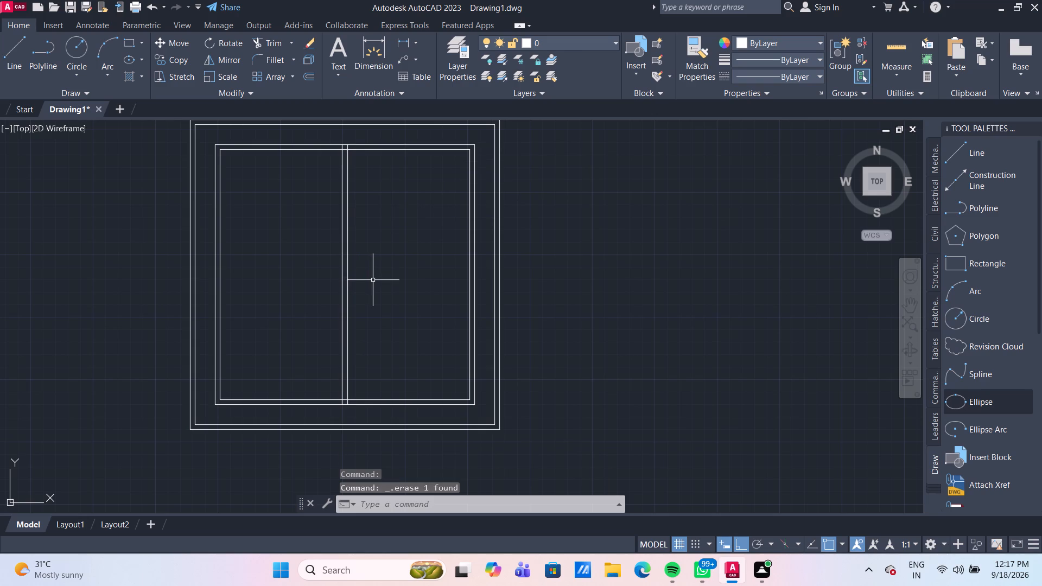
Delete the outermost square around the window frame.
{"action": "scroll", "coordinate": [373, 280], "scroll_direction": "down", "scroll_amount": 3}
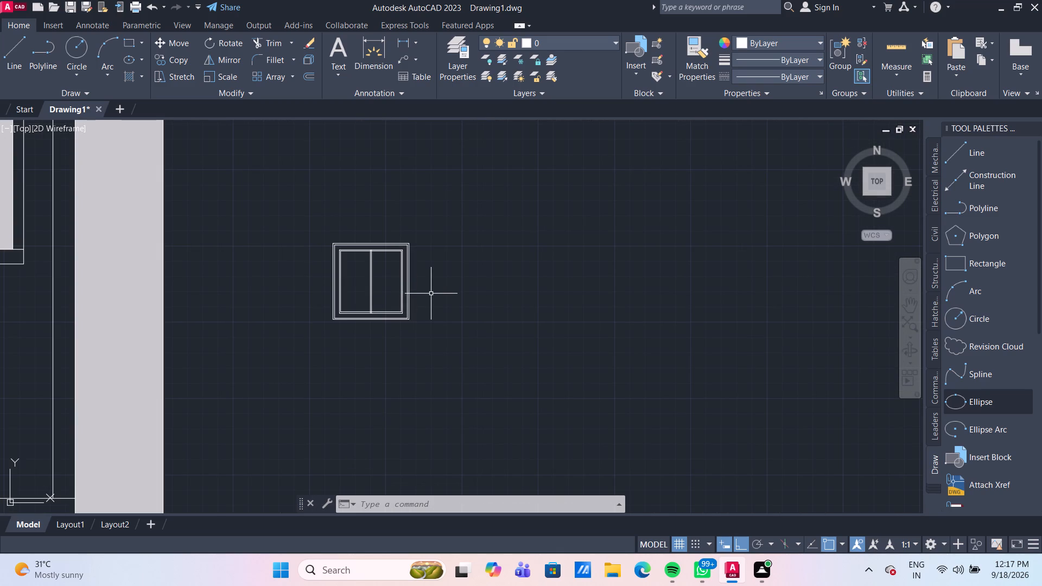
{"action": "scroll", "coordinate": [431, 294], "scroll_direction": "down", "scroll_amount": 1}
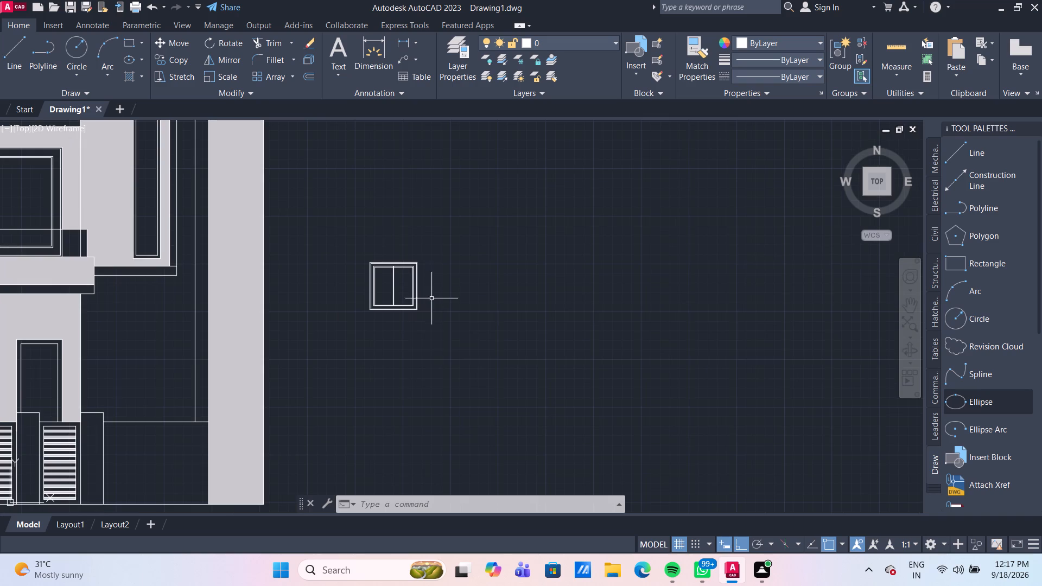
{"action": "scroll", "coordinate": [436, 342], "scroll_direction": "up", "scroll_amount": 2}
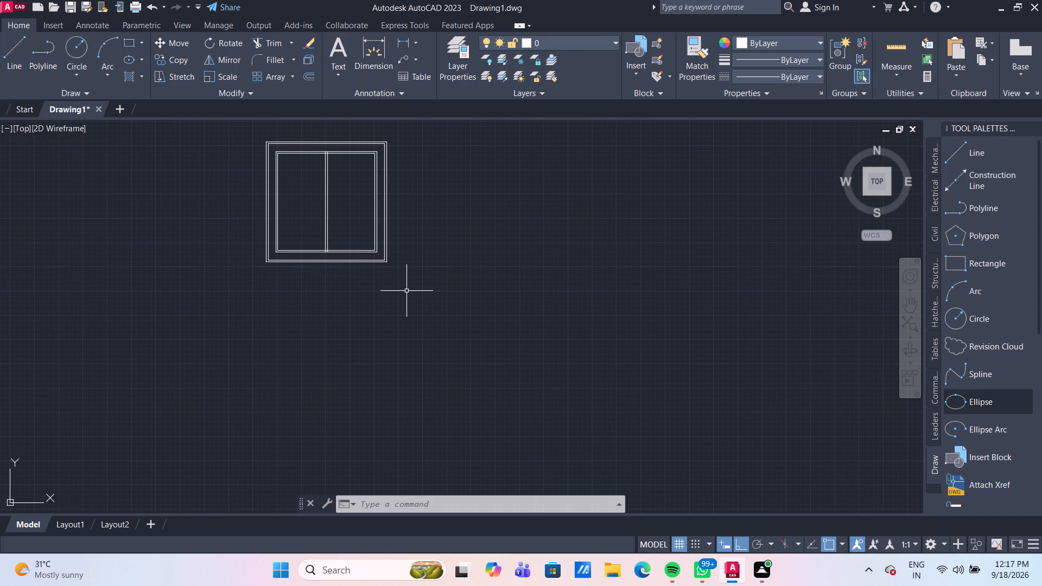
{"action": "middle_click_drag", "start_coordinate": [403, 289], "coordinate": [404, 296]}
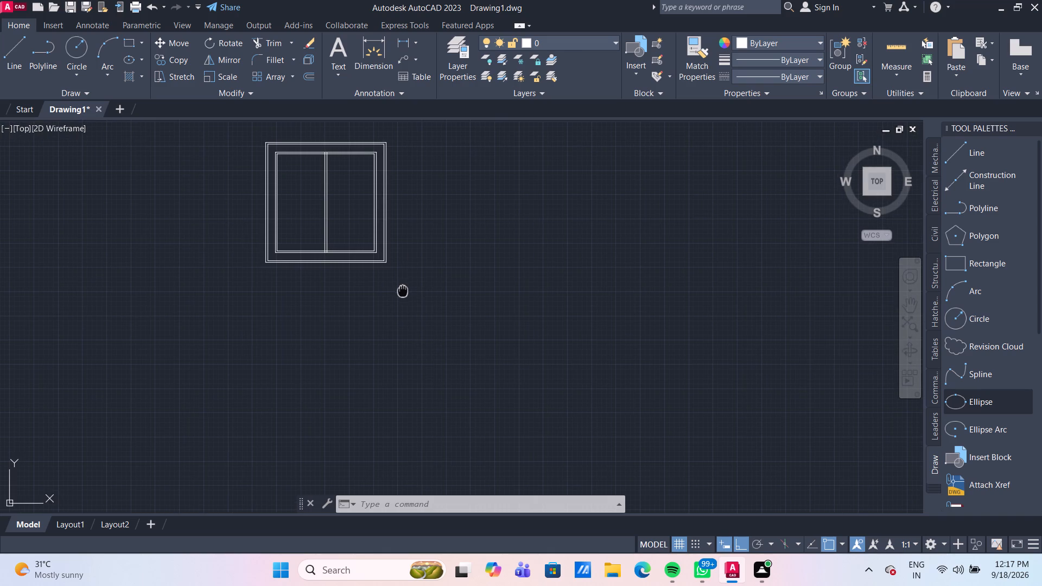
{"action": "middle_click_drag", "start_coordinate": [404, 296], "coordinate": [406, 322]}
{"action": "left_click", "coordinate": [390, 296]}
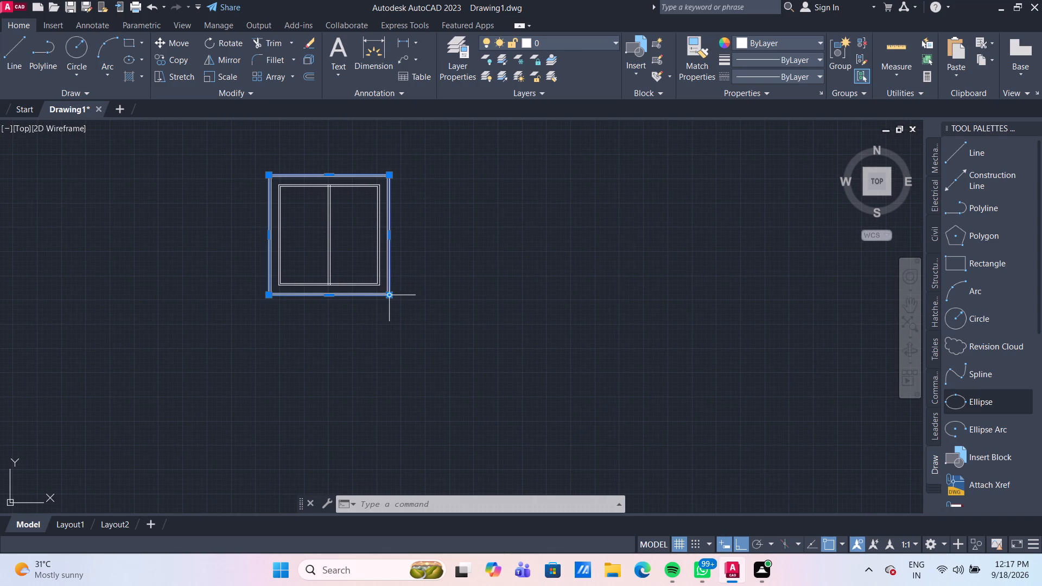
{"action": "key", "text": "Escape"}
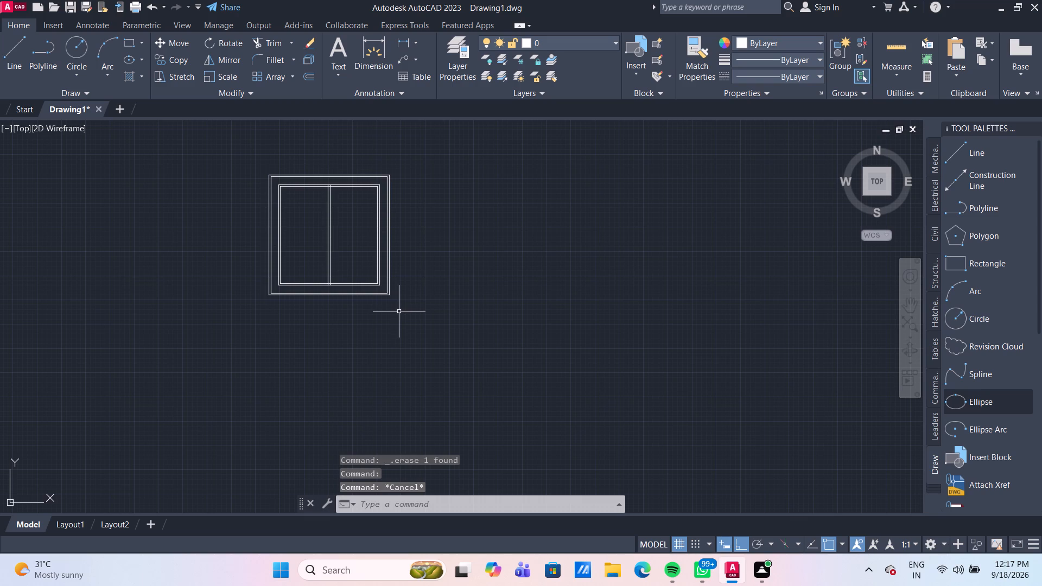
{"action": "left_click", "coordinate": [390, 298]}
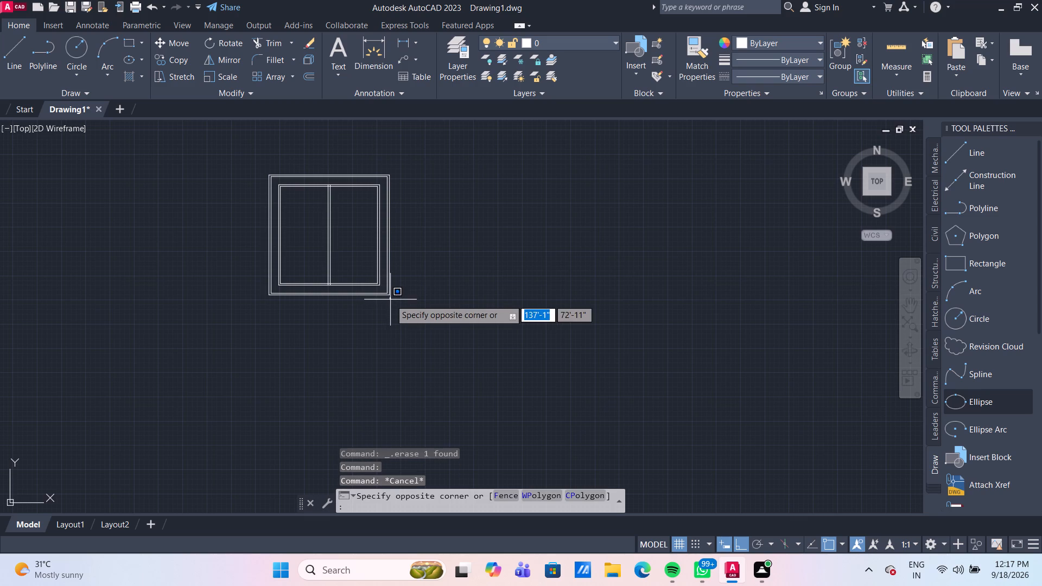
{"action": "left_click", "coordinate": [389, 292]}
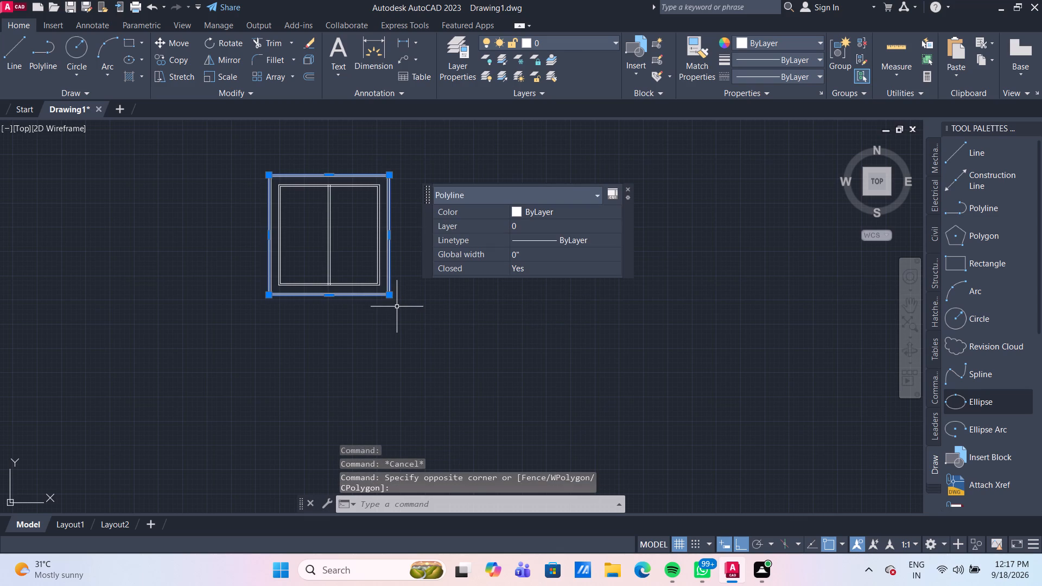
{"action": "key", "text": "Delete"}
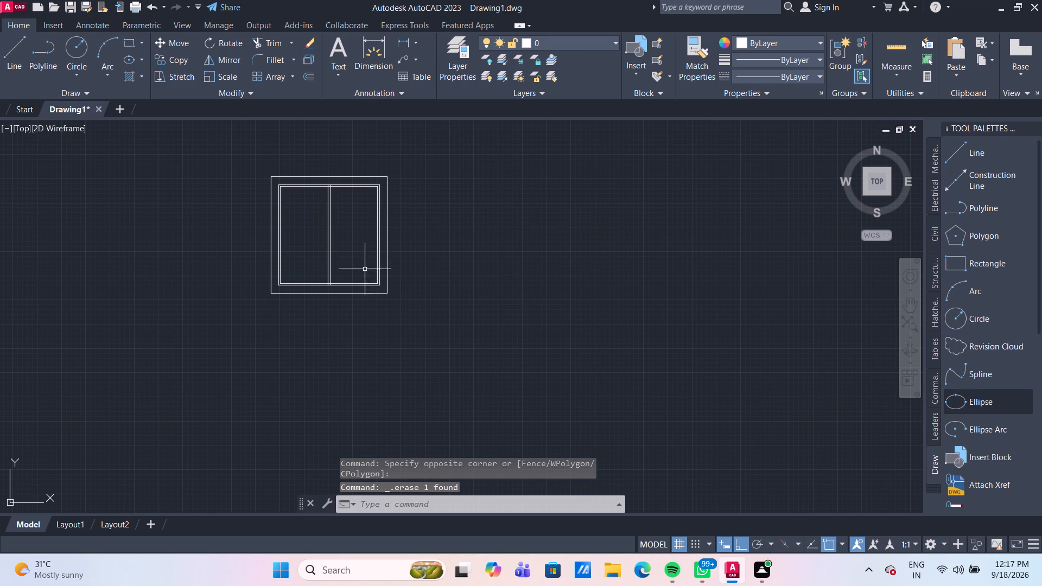
Measure the outer square and its gap to the inner square of the frame.
{"action": "scroll", "coordinate": [357, 255], "scroll_direction": "up", "scroll_amount": 2}
{"action": "middle_click_drag", "start_coordinate": [363, 258], "coordinate": [375, 314]}
{"action": "scroll", "coordinate": [375, 314], "scroll_direction": "down", "scroll_amount": 1}
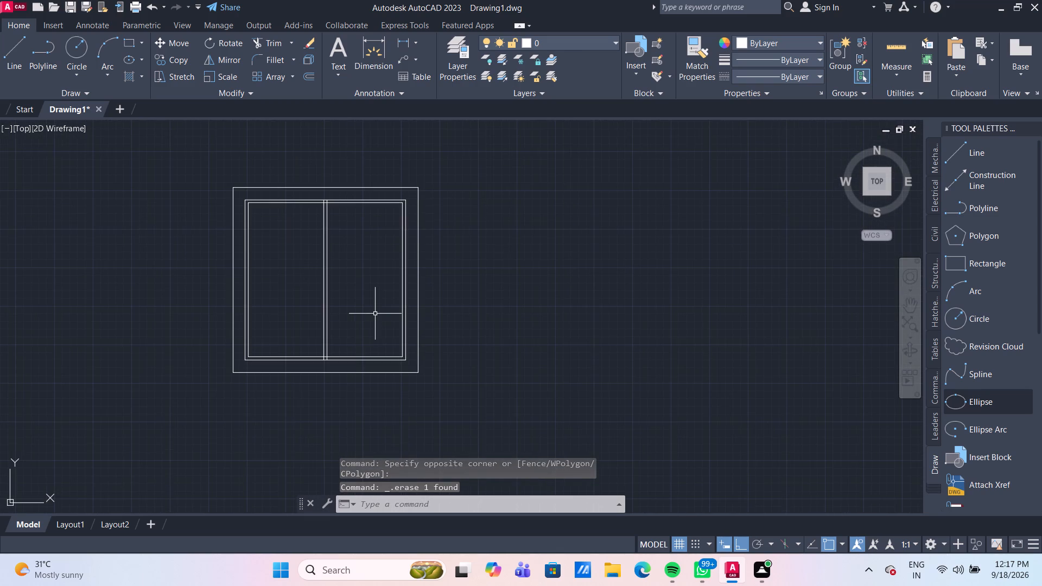
{"action": "scroll", "coordinate": [375, 314], "scroll_direction": "up", "scroll_amount": 1}
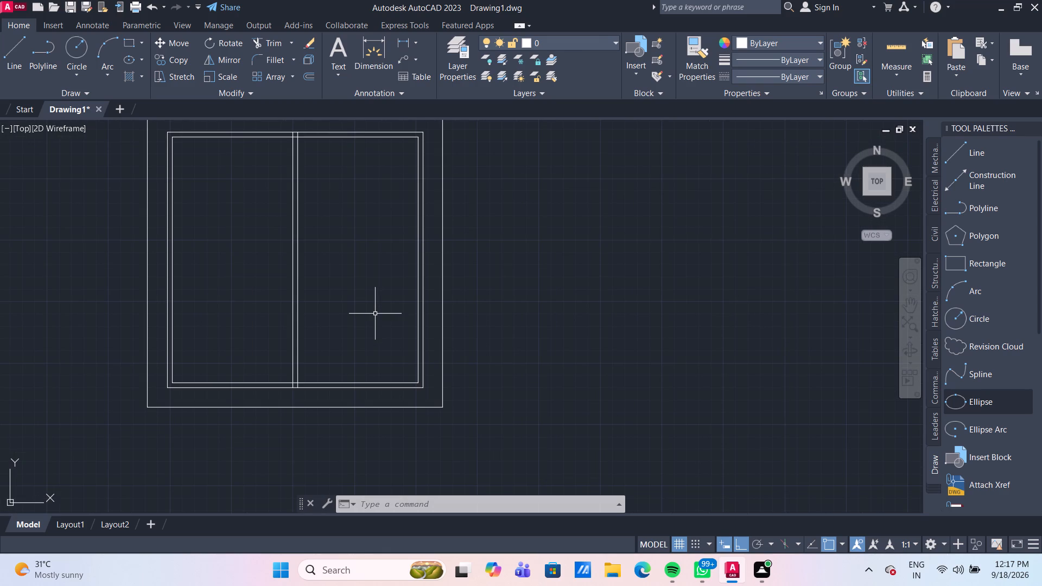
{"action": "left_click", "coordinate": [906, 55]}
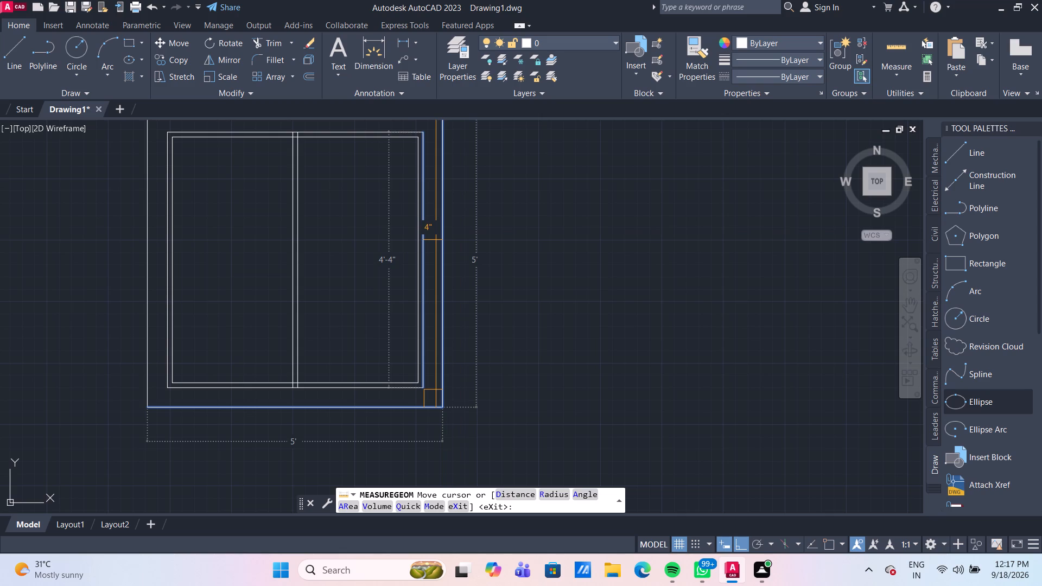
{"action": "key", "text": "Escape"}
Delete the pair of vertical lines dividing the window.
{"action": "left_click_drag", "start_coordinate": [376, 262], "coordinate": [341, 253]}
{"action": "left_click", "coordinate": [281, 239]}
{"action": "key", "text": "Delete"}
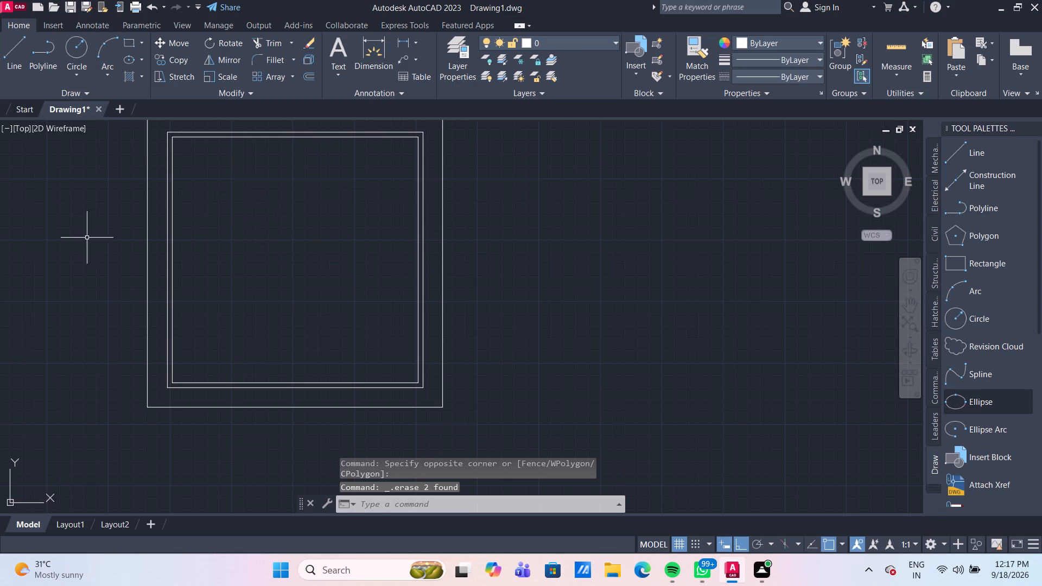
Draw a vertical centre line between the top and bottom edge midpoints of the second square from the outside.
{"action": "left_click", "coordinate": [11, 65]}
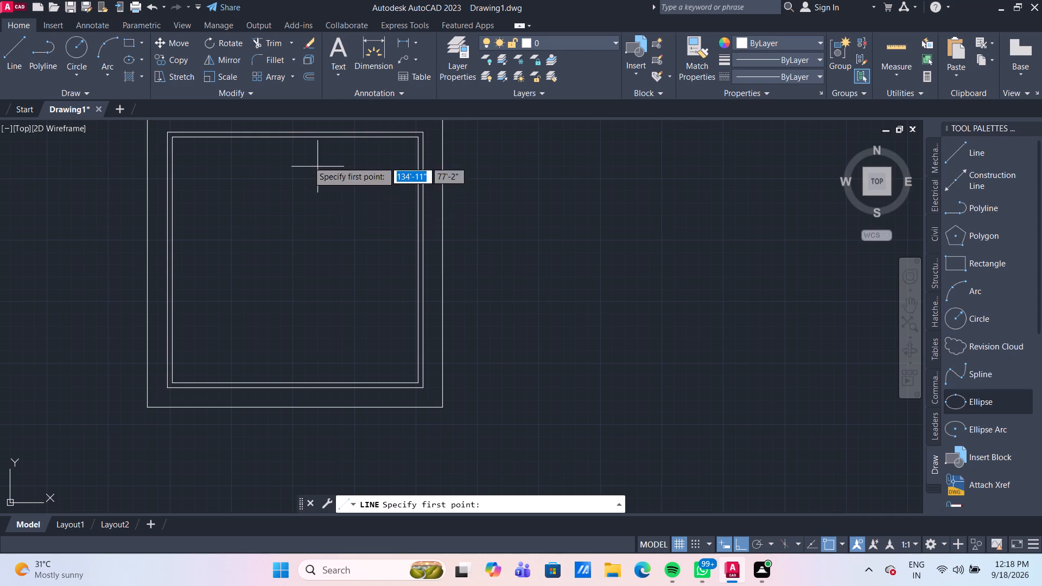
{"action": "left_click", "coordinate": [295, 133]}
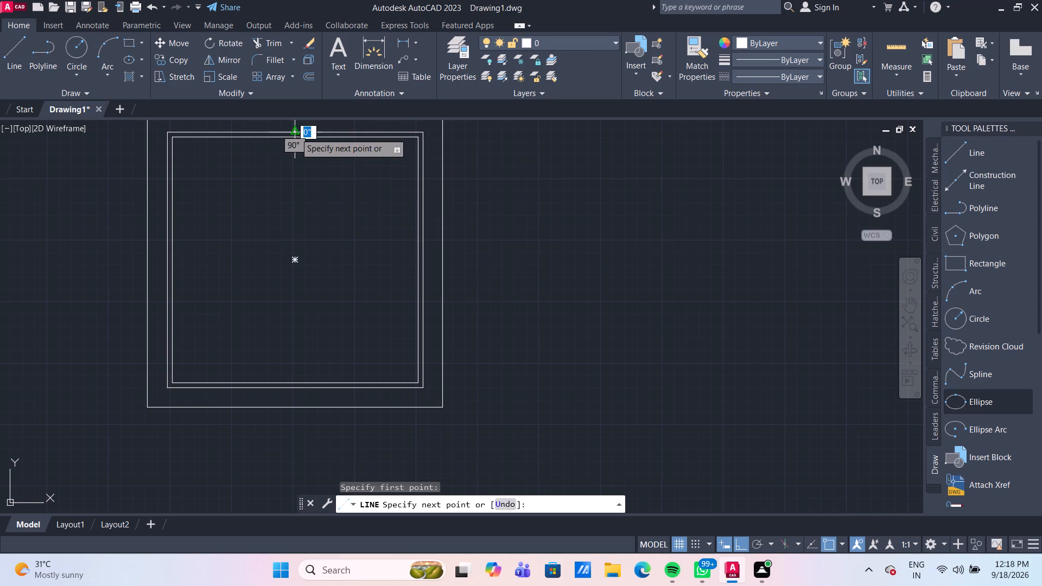
{"action": "left_click", "coordinate": [296, 389]}
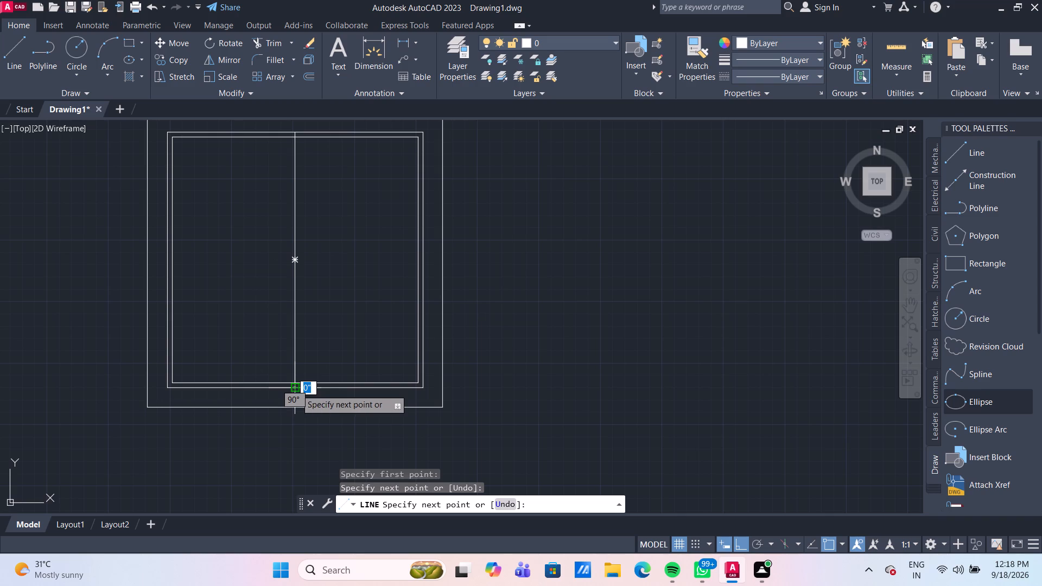
{"action": "key", "text": "Escape"}
Offset the vertical centre line by 2" to each side.
{"action": "scroll", "coordinate": [353, 333], "scroll_direction": "down", "scroll_amount": 1}
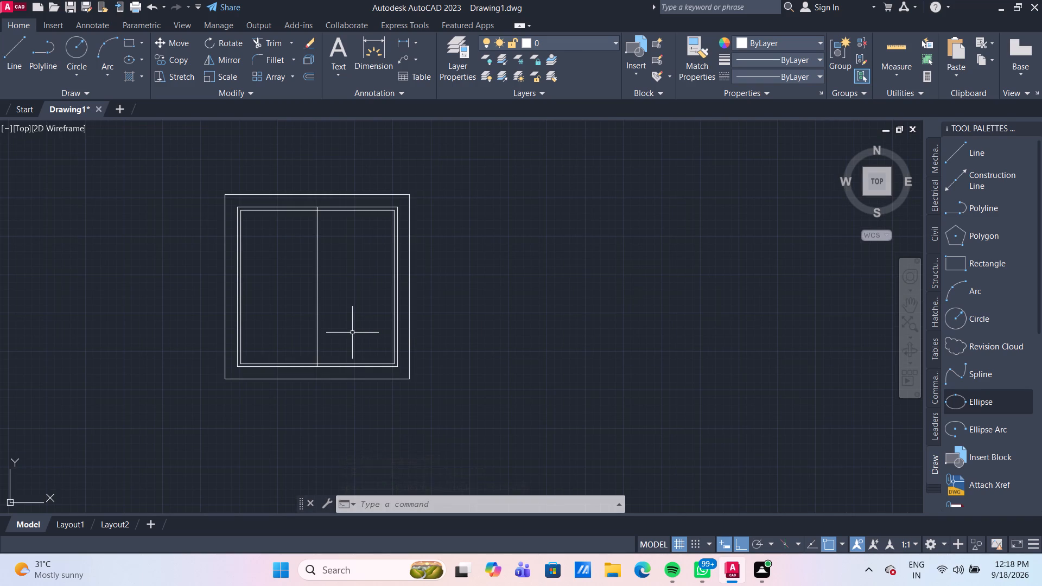
{"action": "key", "text": "o"}
{"action": "key", "text": "Return"}
{"action": "key", "text": "Return"}
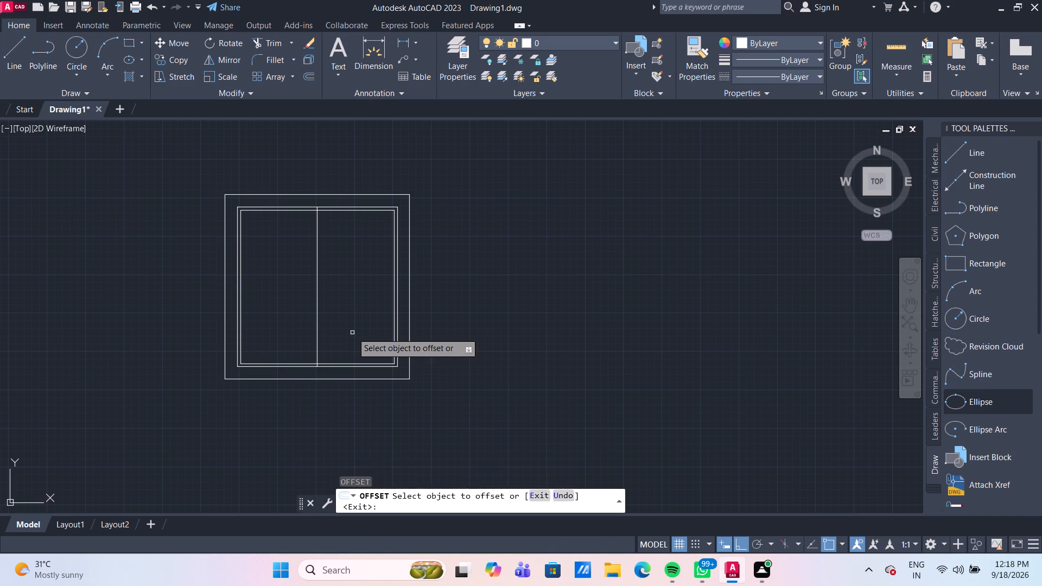
{"action": "left_click", "coordinate": [317, 297]}
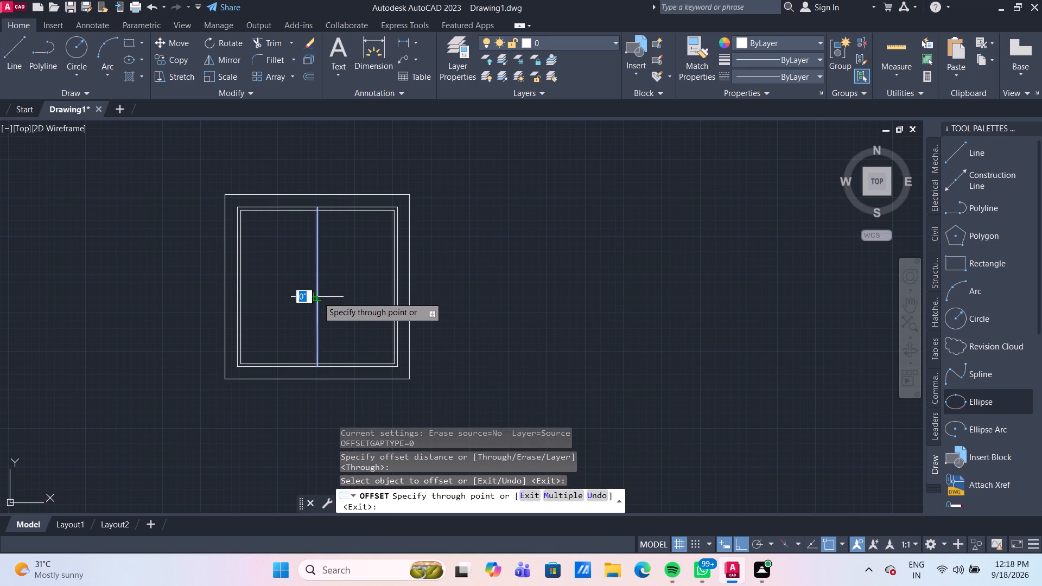
{"action": "type", "text": "2\""}
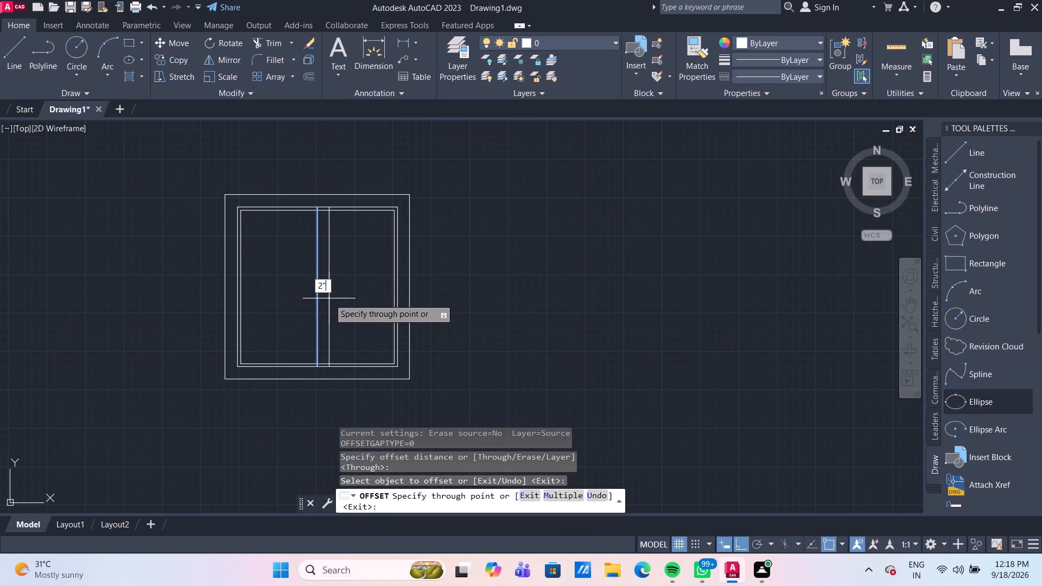
{"action": "key", "text": "Return"}
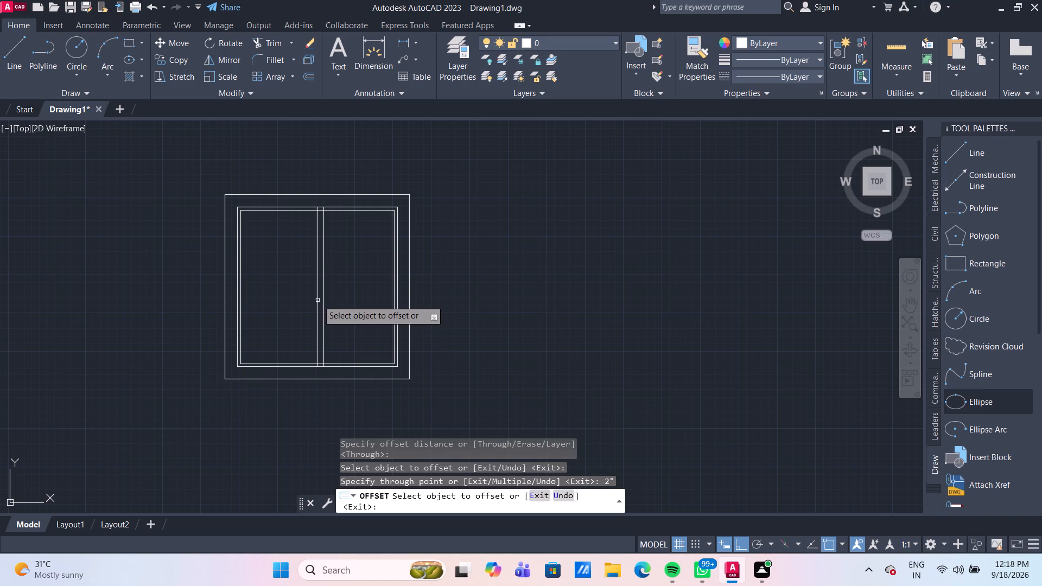
{"action": "left_click", "coordinate": [317, 300]}
{"action": "type", "text": "2\""}
{"action": "key", "text": "Return"}
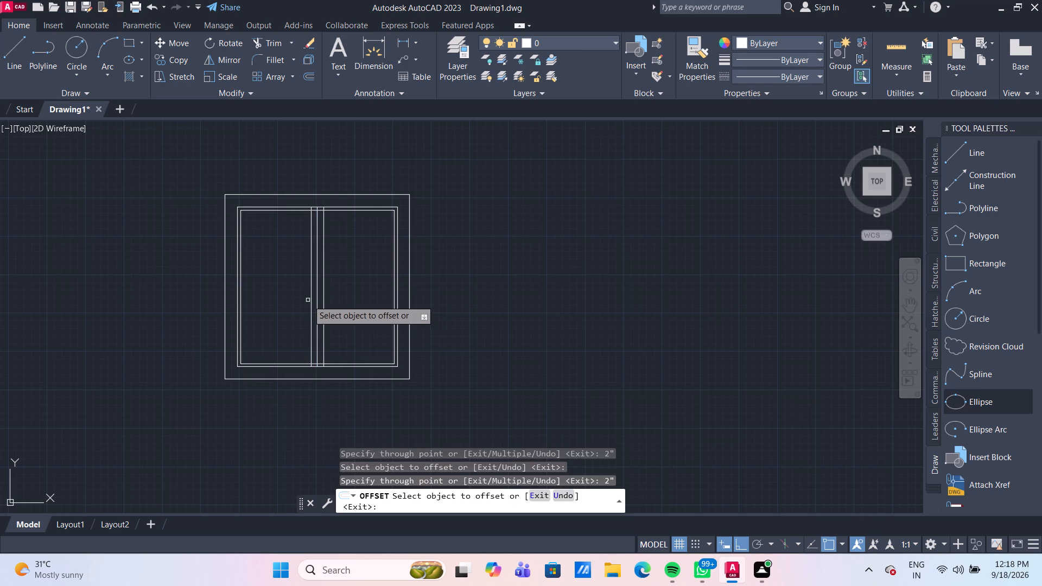
Delete the vertical centre line between the two offset mullion lines.
{"action": "key", "text": "Escape"}
{"action": "left_click", "coordinate": [317, 304]}
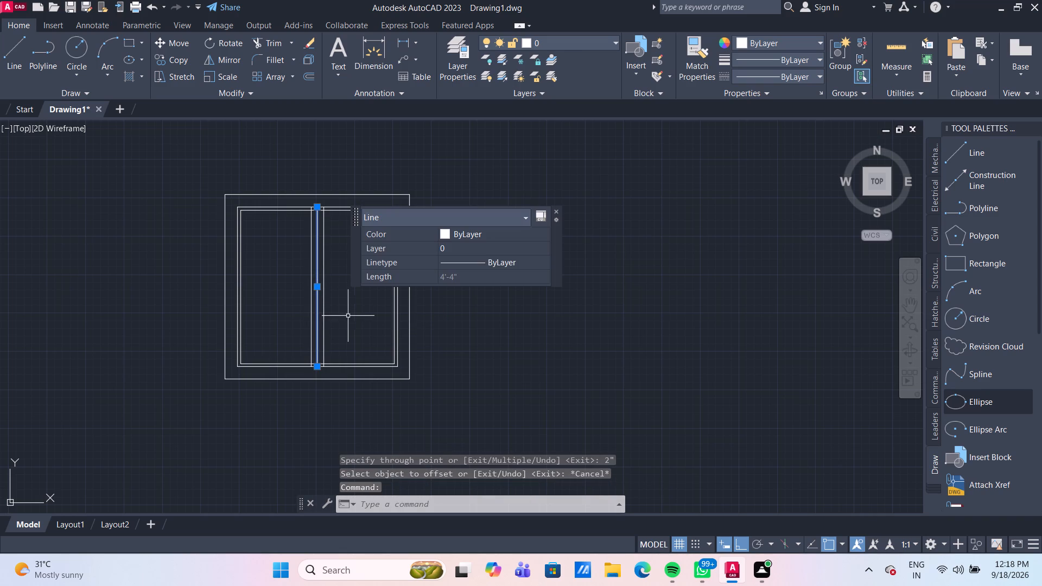
{"action": "key", "text": "Delete"}
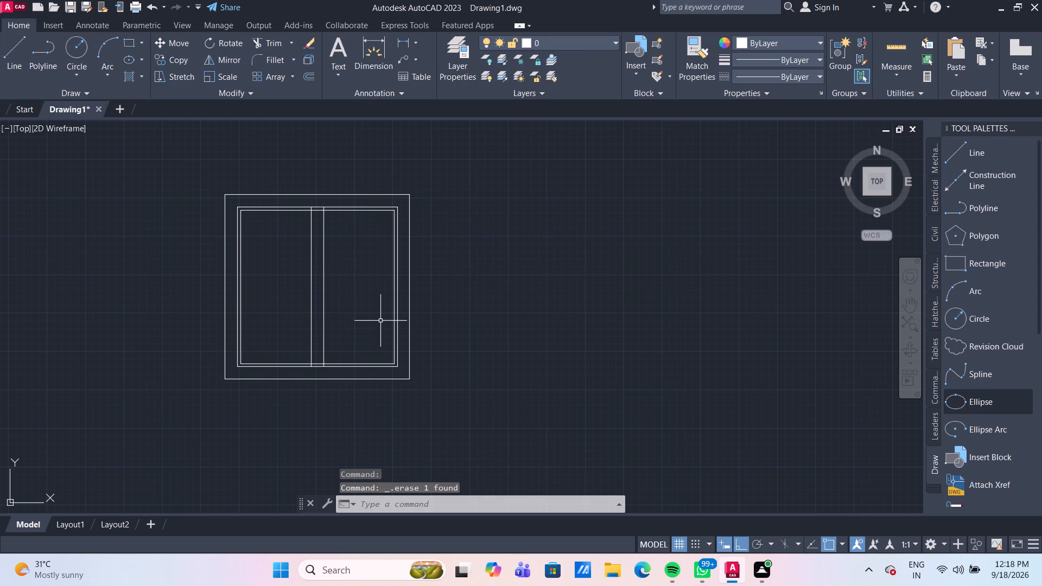
Measure the mullion width and the spacing between the squares of the window frame.
{"action": "scroll", "coordinate": [339, 291], "scroll_direction": "up", "scroll_amount": 1}
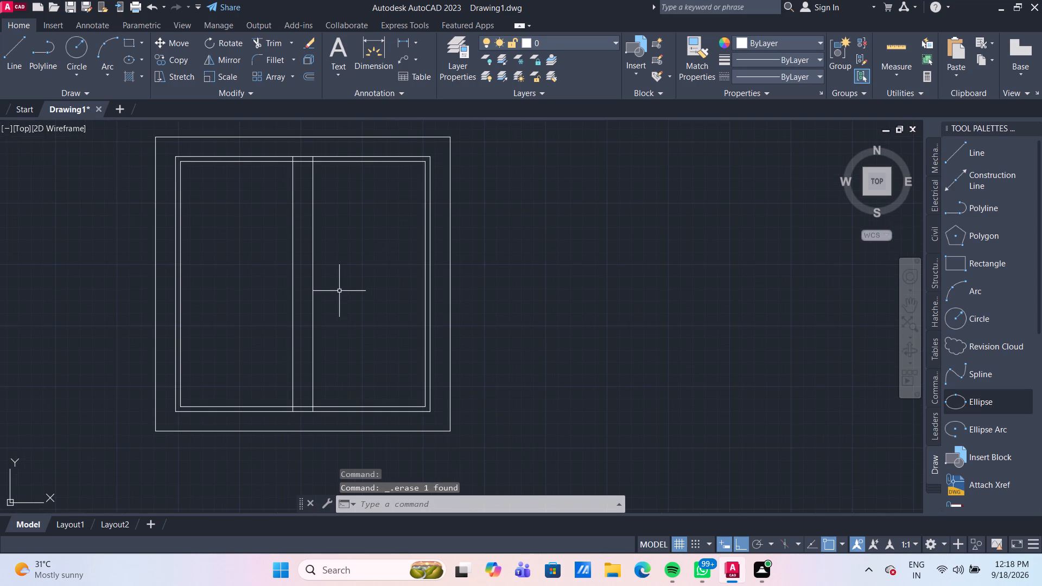
{"action": "middle_click_drag", "start_coordinate": [339, 291], "coordinate": [344, 320]}
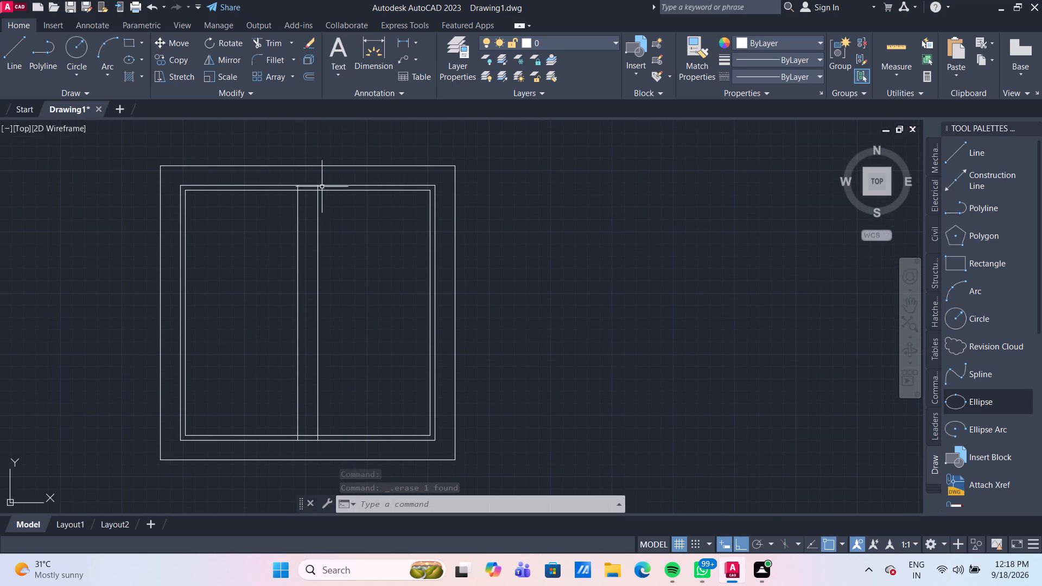
{"action": "left_click", "coordinate": [893, 50]}
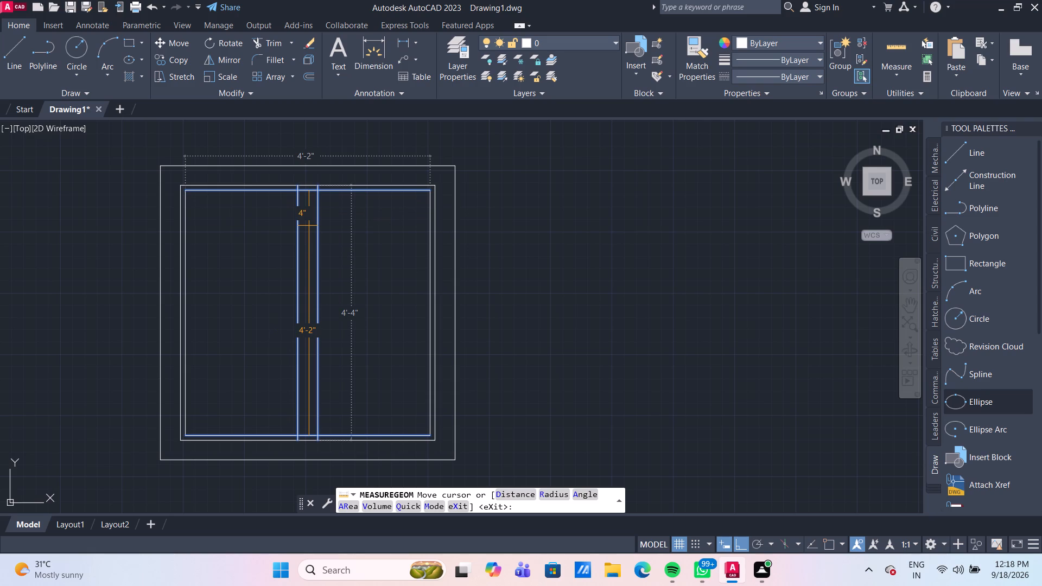
{"action": "scroll", "coordinate": [438, 218], "scroll_direction": "up", "scroll_amount": 3}
{"action": "scroll", "coordinate": [412, 216], "scroll_direction": "down", "scroll_amount": 3}
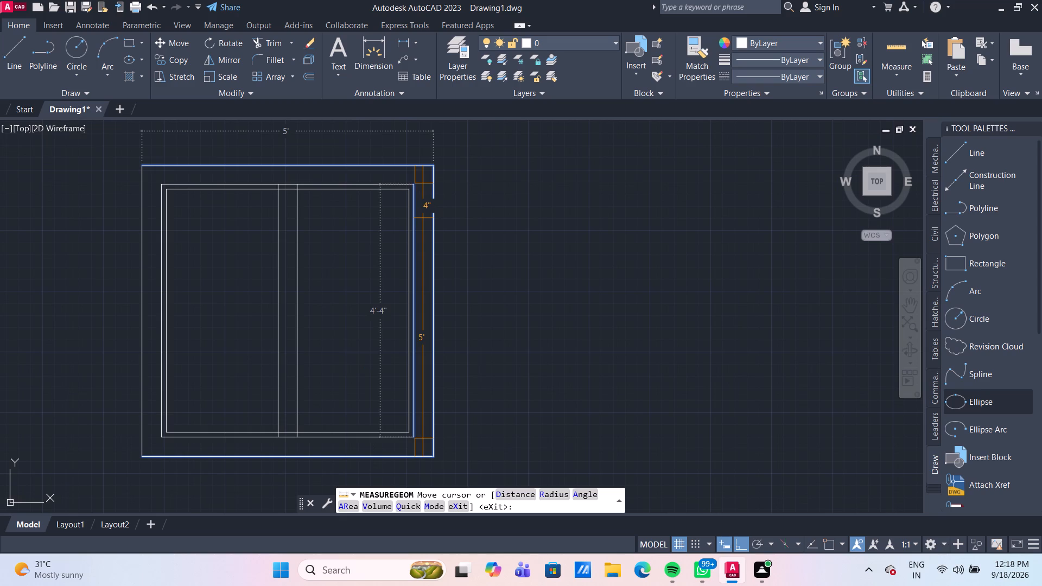
{"action": "key", "text": "Escape"}
Delete the pair of vertical mullion lines from the window.
{"action": "left_click_drag", "start_coordinate": [346, 275], "coordinate": [343, 275]}
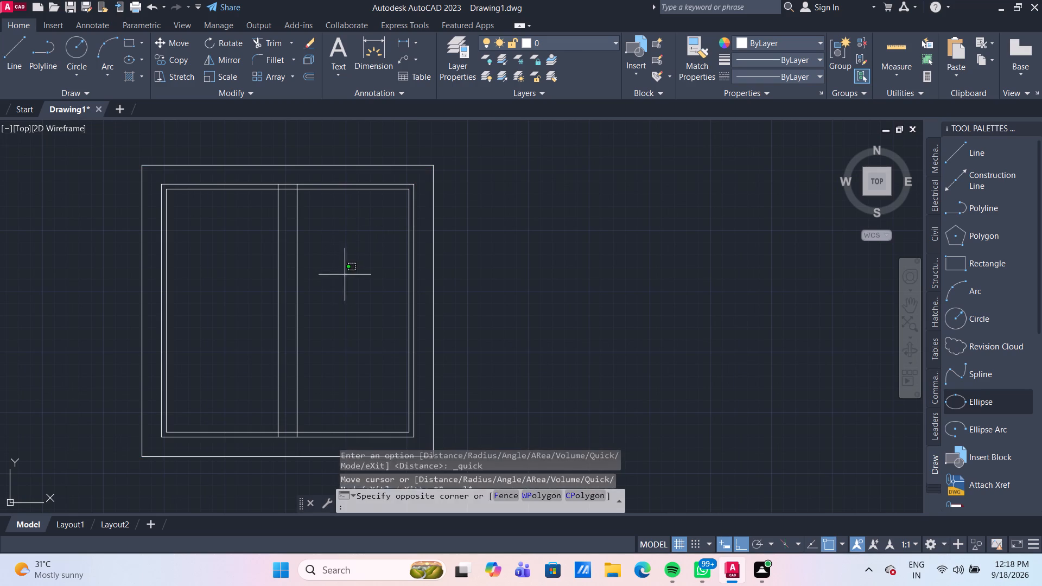
{"action": "left_click_drag", "start_coordinate": [343, 275], "coordinate": [340, 272]}
{"action": "left_click", "coordinate": [266, 251]}
{"action": "key", "text": "Delete"}
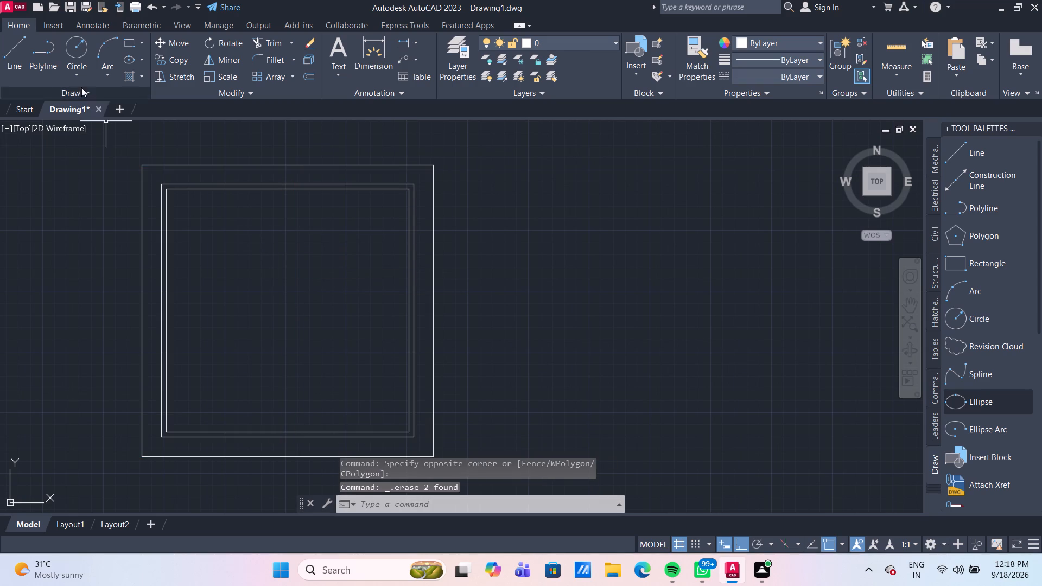
Draw a vertical line from the middle square's top edge midpoint to the innermost square's bottom edge midpoint.
{"action": "left_click", "coordinate": [12, 55]}
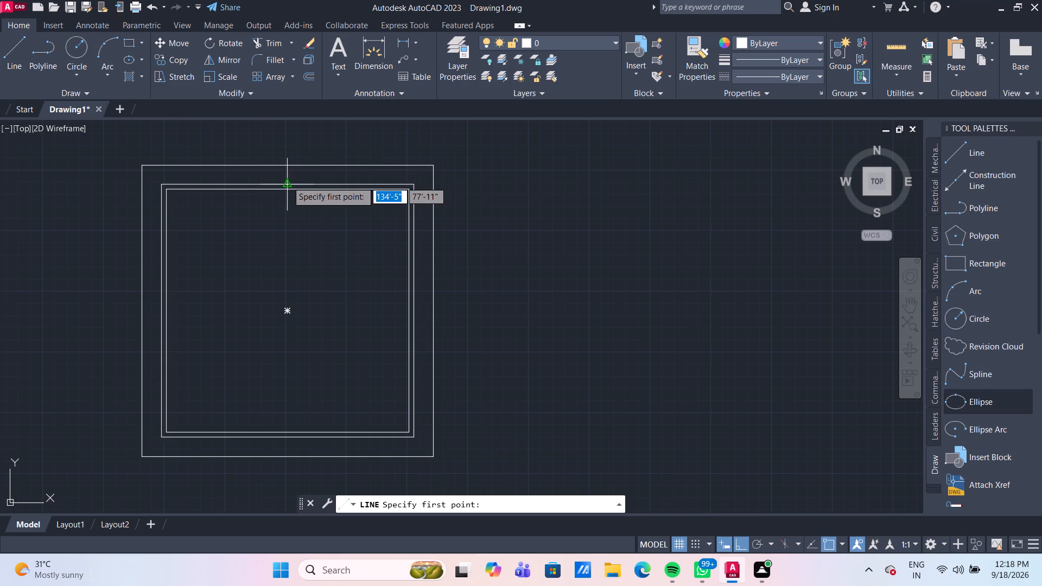
{"action": "left_click", "coordinate": [287, 181]}
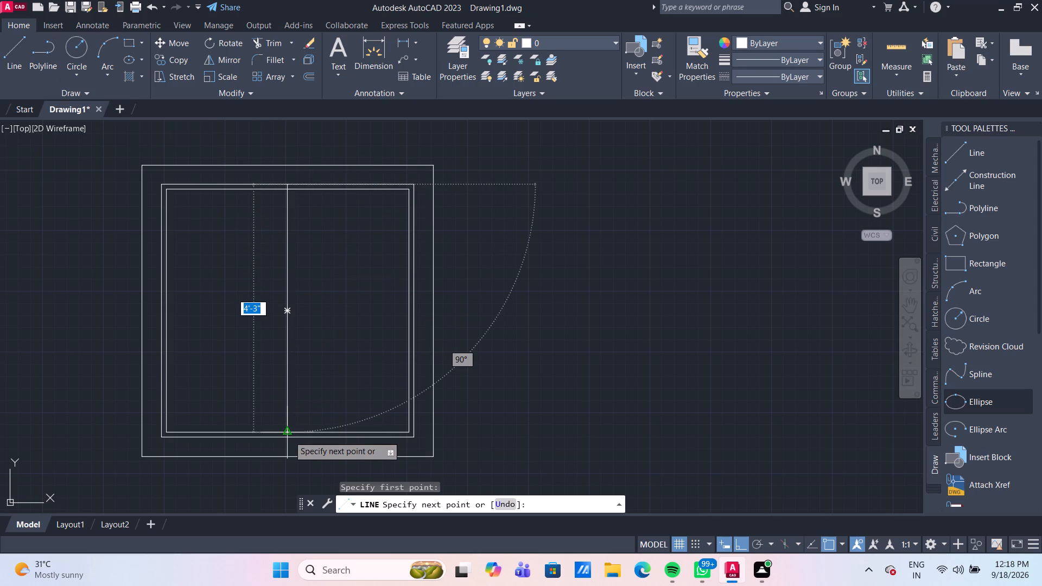
{"action": "left_click", "coordinate": [289, 430]}
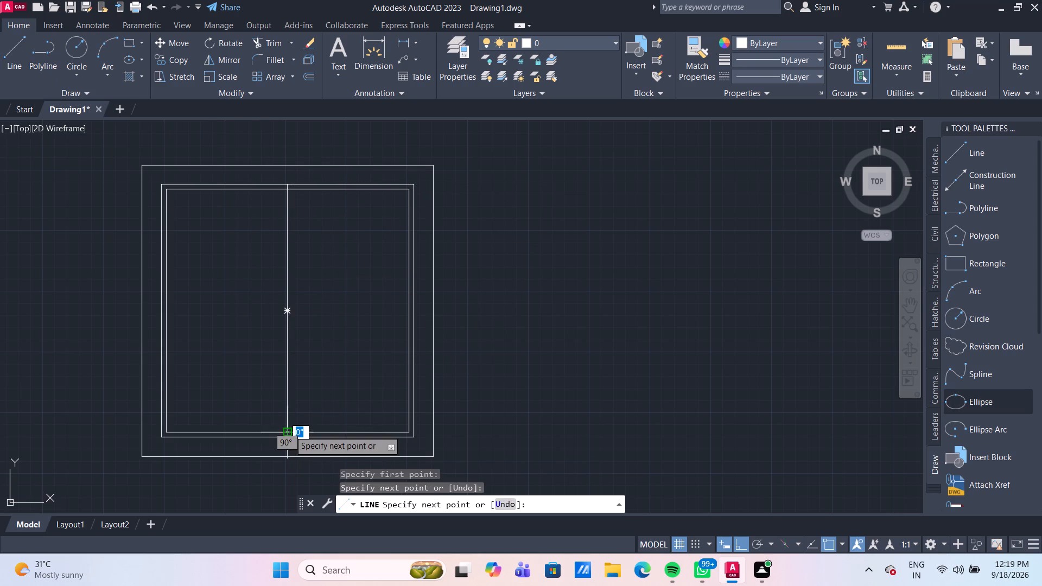
{"action": "key", "text": "Escape"}
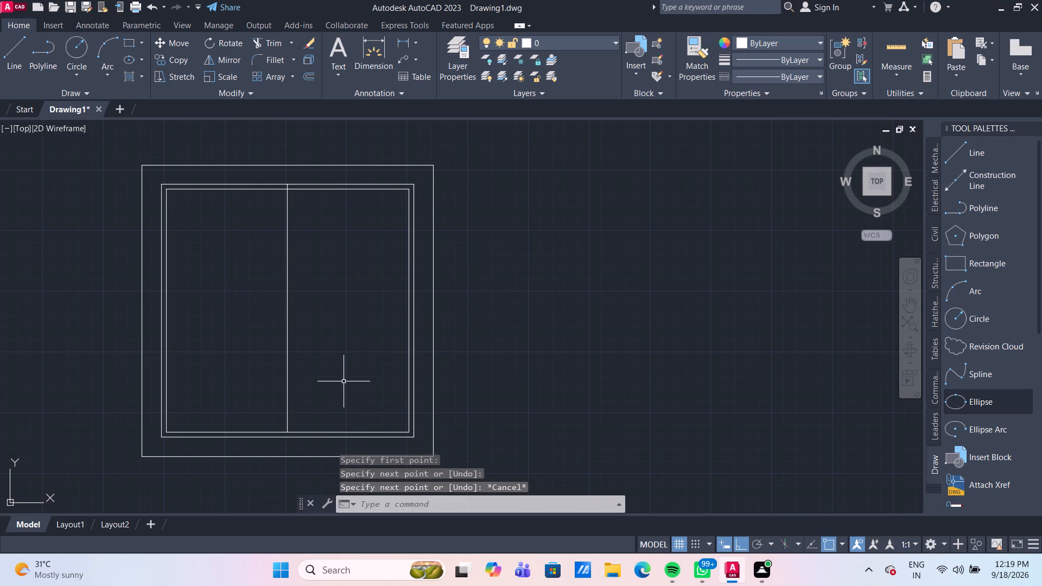
Offset the new vertical centre line by 2" to each side.
{"action": "key", "text": "o"}
{"action": "key", "text": "Return"}
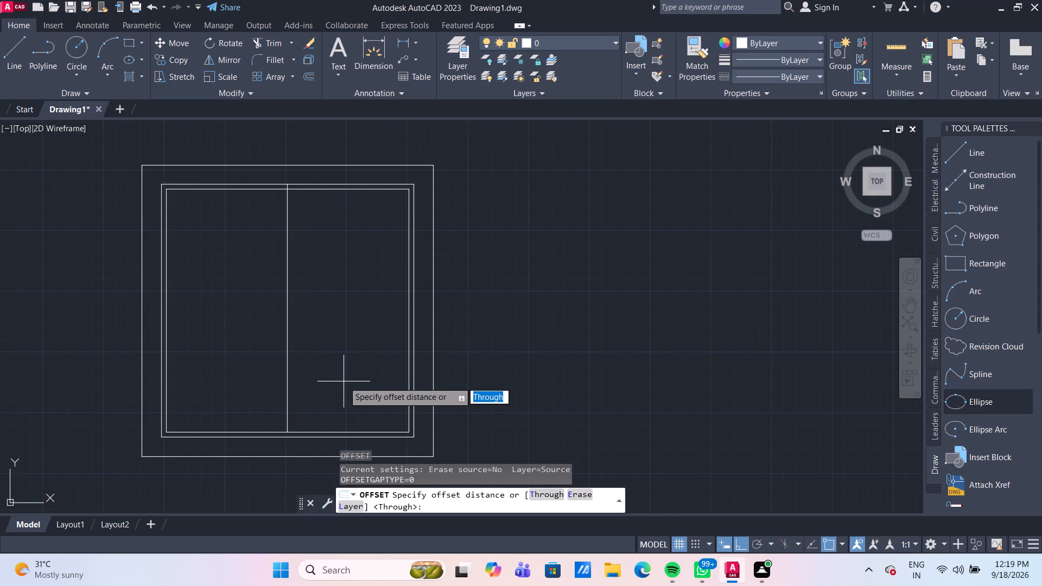
{"action": "key", "text": "Return"}
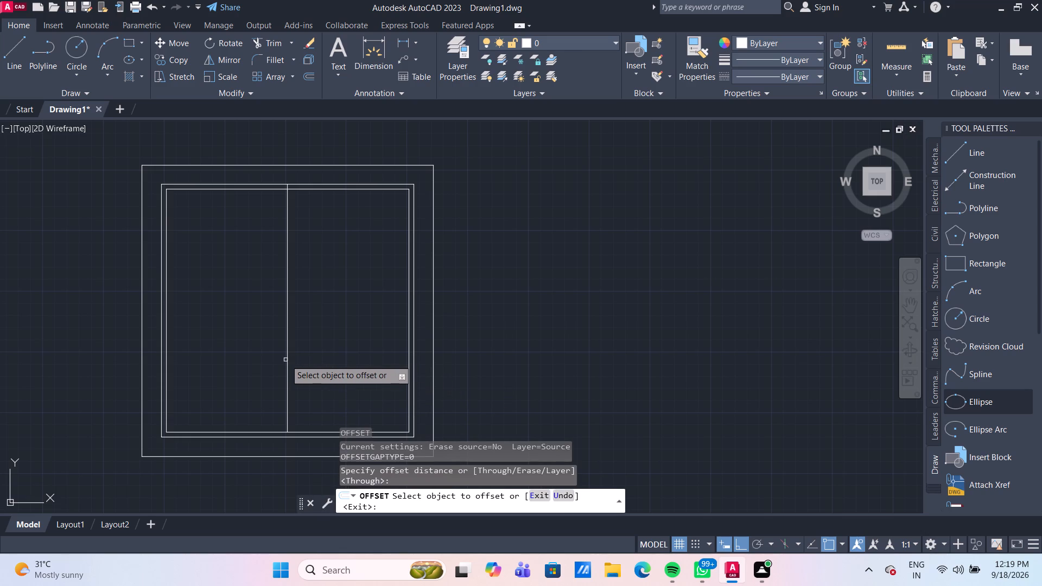
{"action": "left_click", "coordinate": [287, 360]}
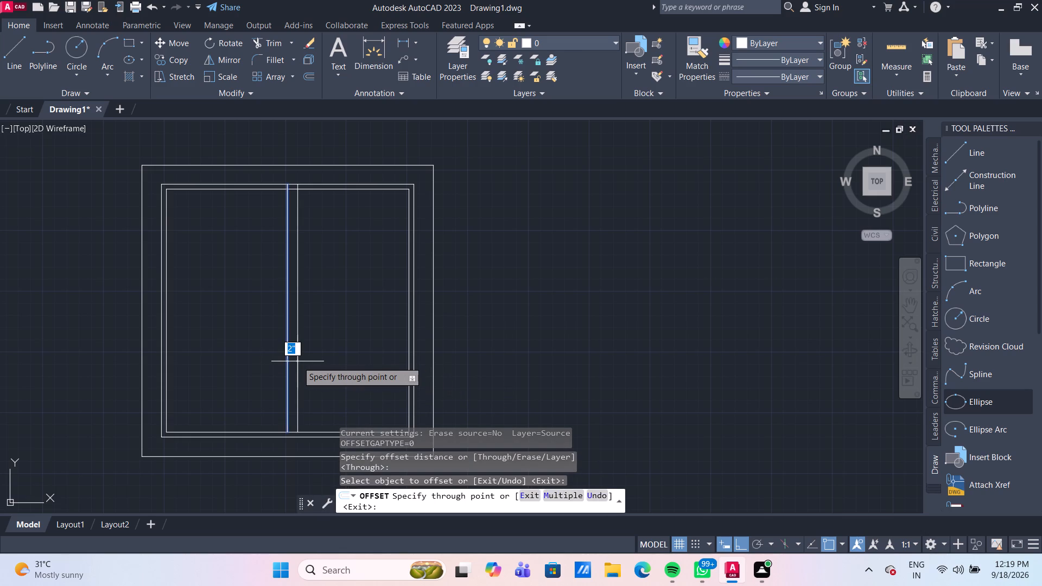
{"action": "type", "text": "2\""}
{"action": "key", "text": "Return"}
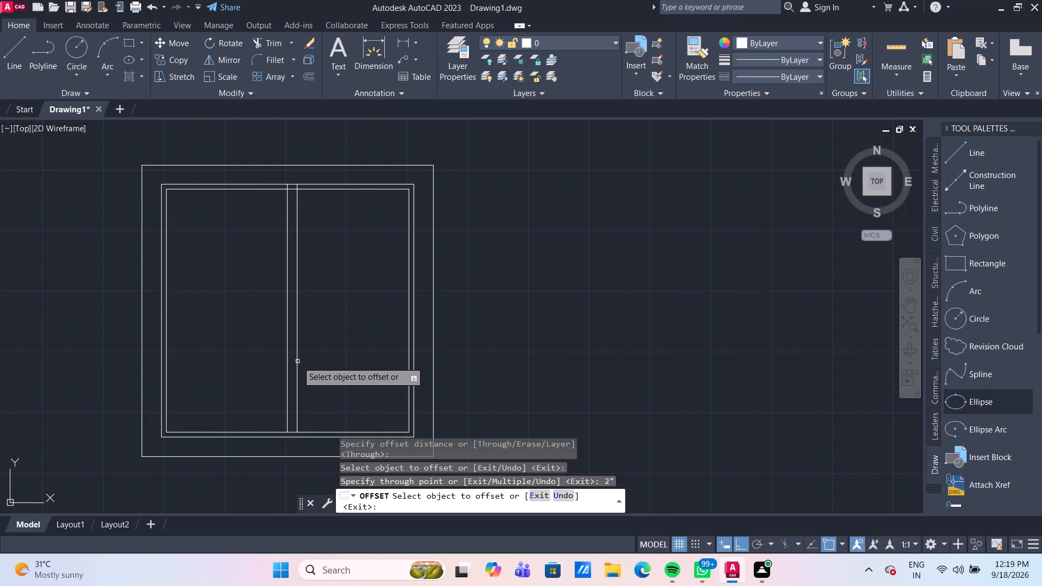
{"action": "left_click", "coordinate": [287, 362]}
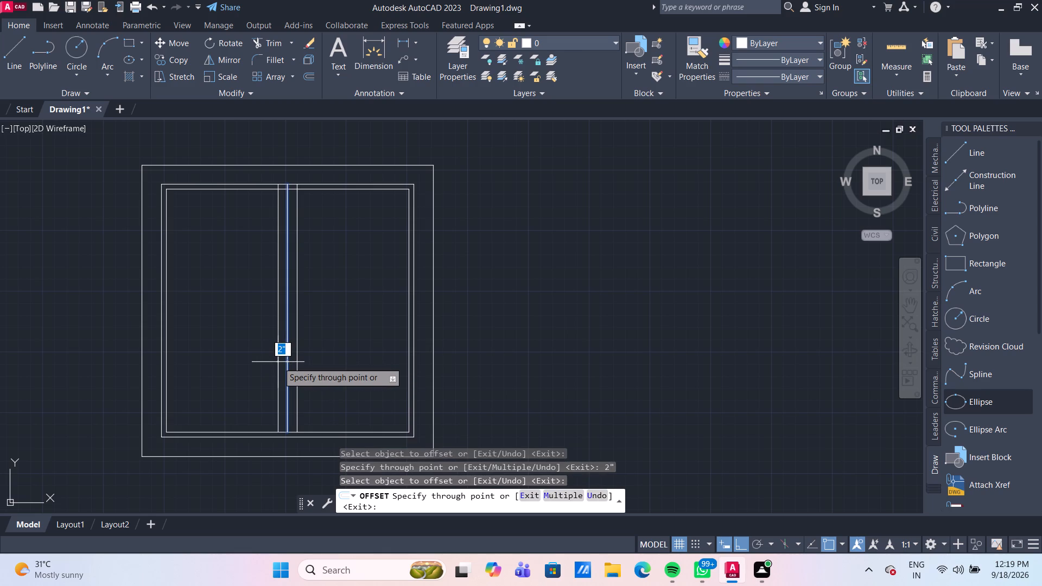
{"action": "key", "text": "2"}
{"action": "key", "text": "shift+quotedbl"}
{"action": "key", "text": "Return"}
{"action": "key", "text": "Escape"}
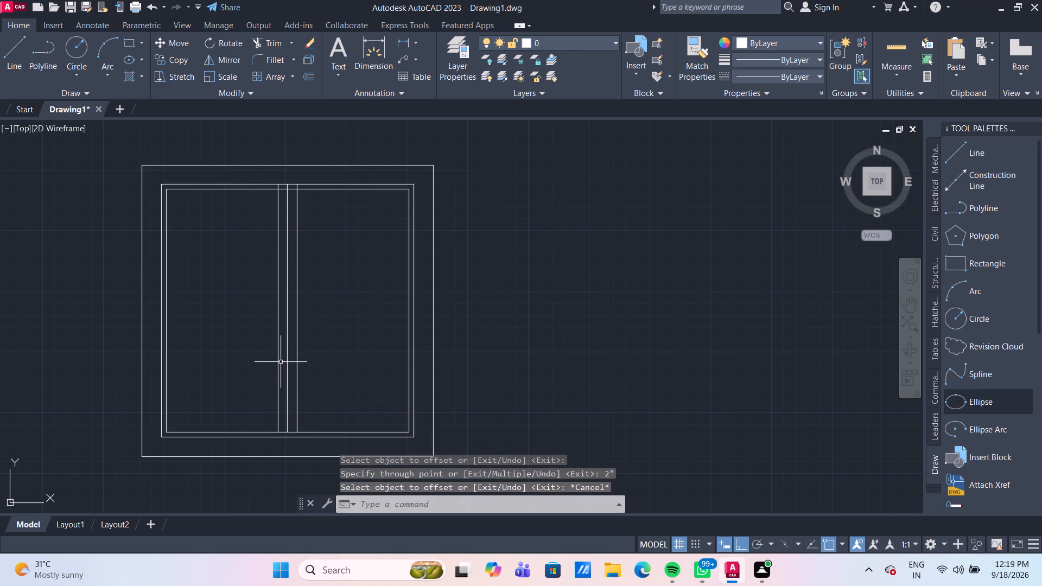
Delete the centre line between the two new mullion lines.
{"action": "left_click", "coordinate": [288, 364]}
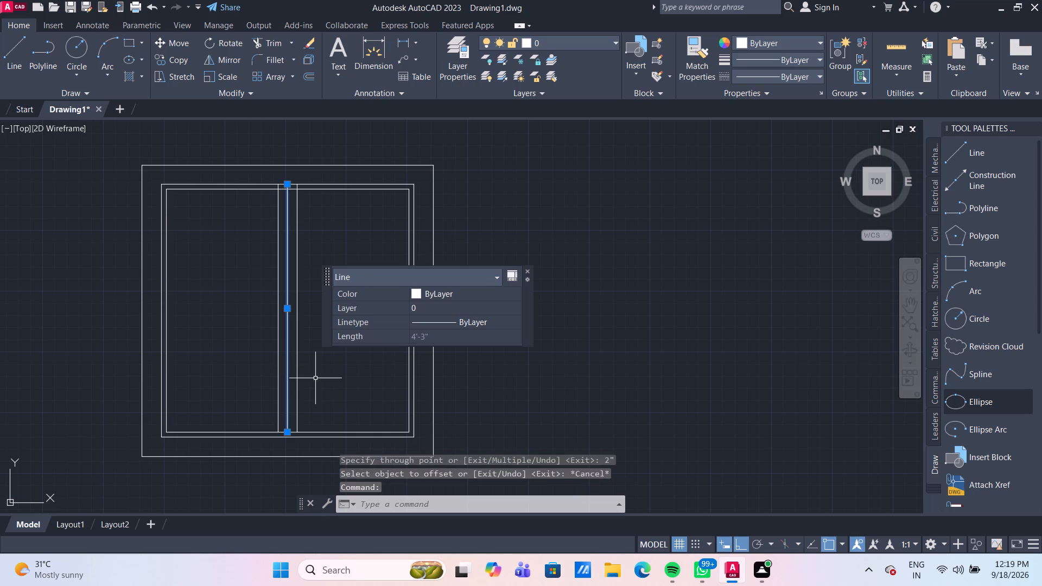
{"action": "key", "text": "Delete"}
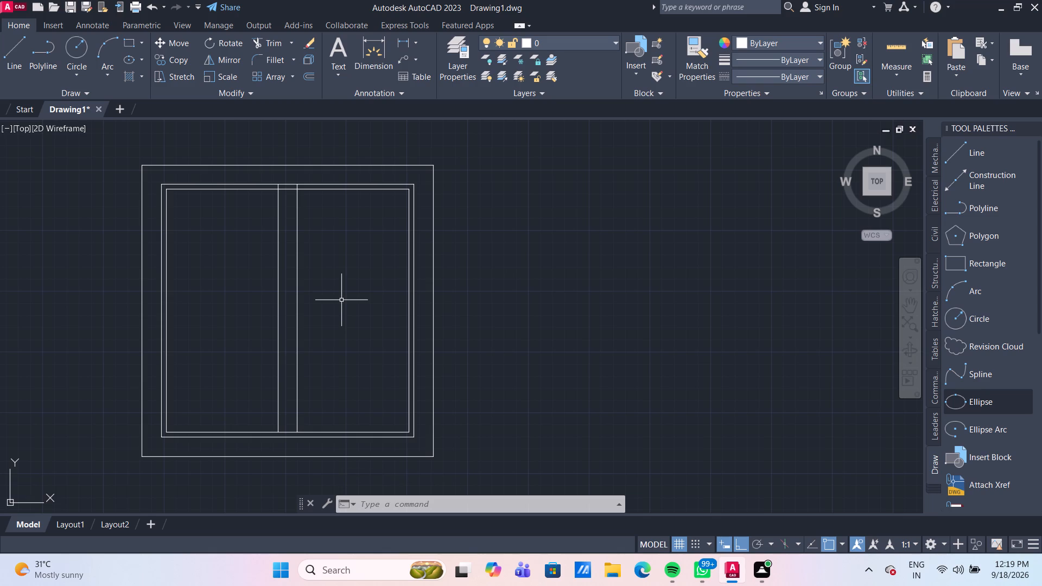
Trim the mullion lines above the innermost square and that square's top and bottom edges between them, forming two separate panels.
{"action": "type", "text": "TR"}
{"action": "key", "text": "Return"}
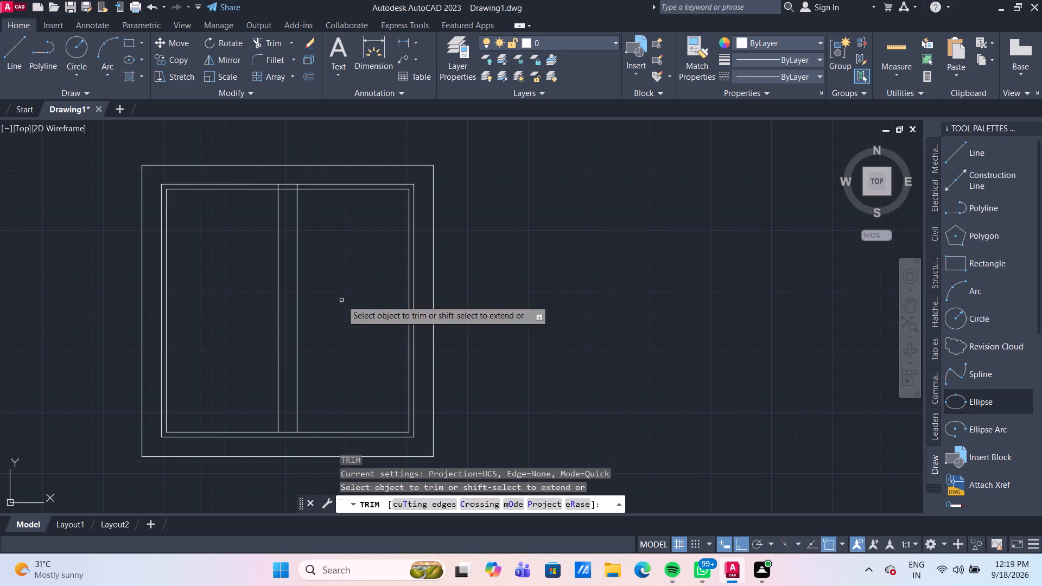
{"action": "scroll", "coordinate": [263, 177], "scroll_direction": "up", "scroll_amount": 2}
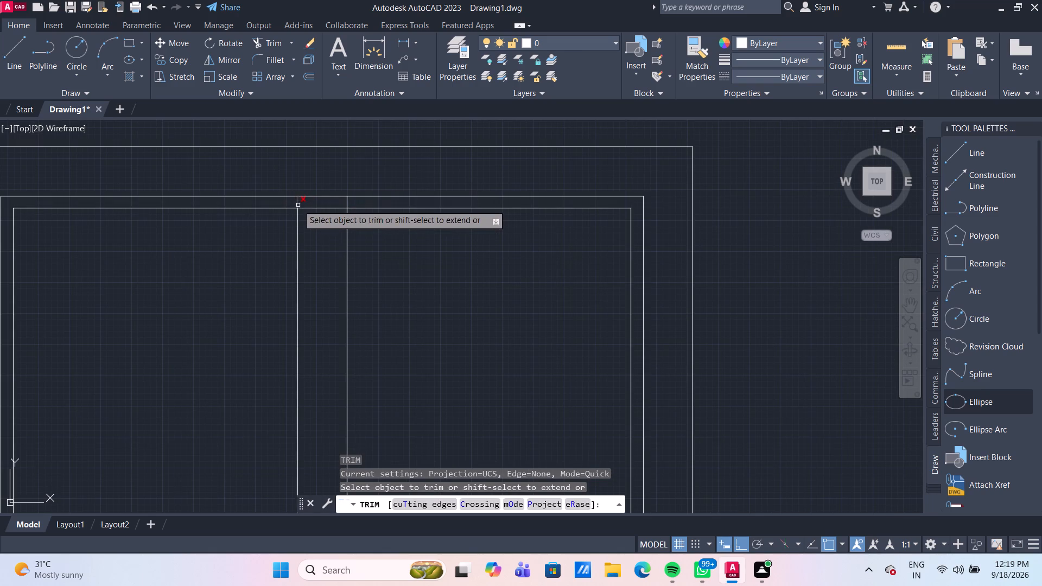
{"action": "left_click", "coordinate": [296, 201]}
{"action": "left_click", "coordinate": [310, 208]}
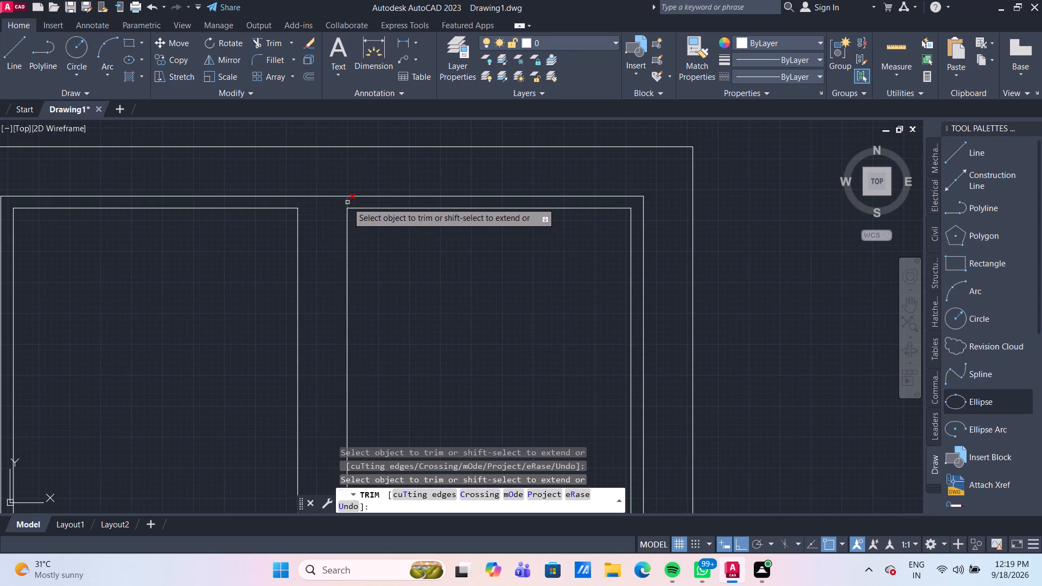
{"action": "left_click", "coordinate": [347, 202]}
{"action": "scroll", "coordinate": [460, 290], "scroll_direction": "down", "scroll_amount": 4}
{"action": "middle_click_drag", "start_coordinate": [456, 334], "coordinate": [405, 234]}
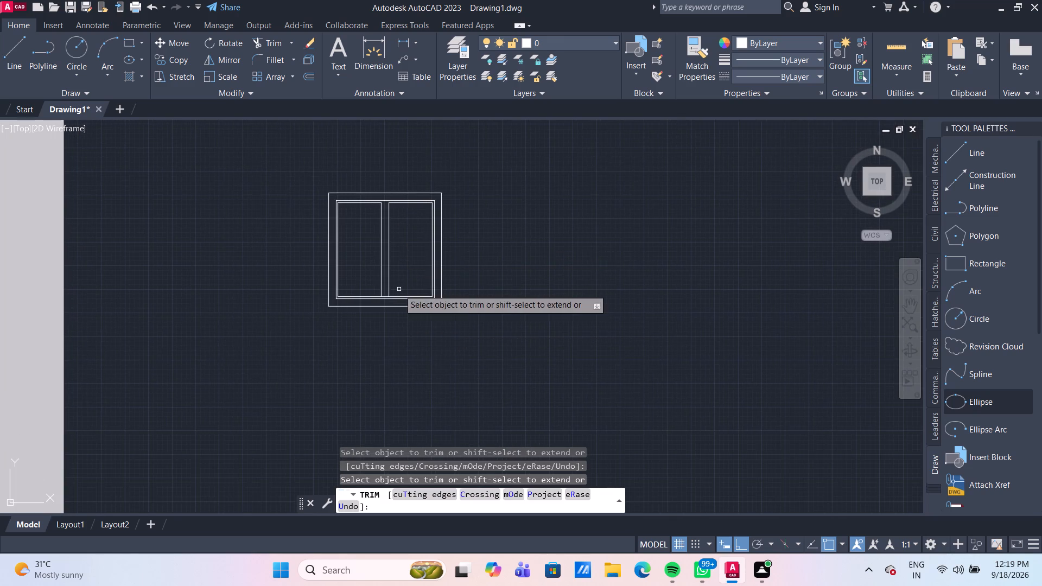
{"action": "scroll", "coordinate": [395, 289], "scroll_direction": "up", "scroll_amount": 3}
{"action": "left_click", "coordinate": [353, 322]}
{"action": "scroll", "coordinate": [390, 340], "scroll_direction": "down", "scroll_amount": 1}
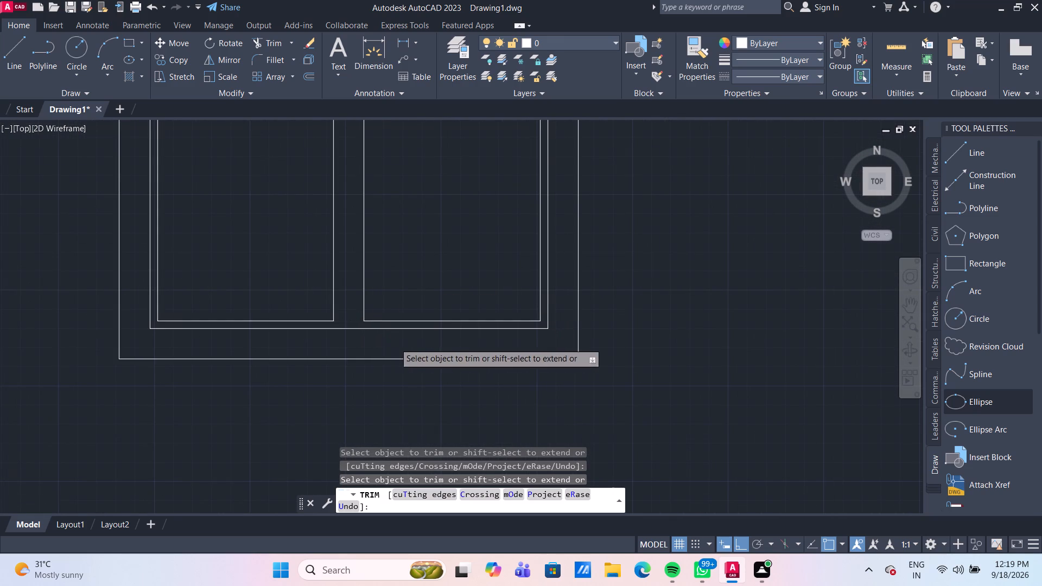
{"action": "scroll", "coordinate": [398, 345], "scroll_direction": "down", "scroll_amount": 3}
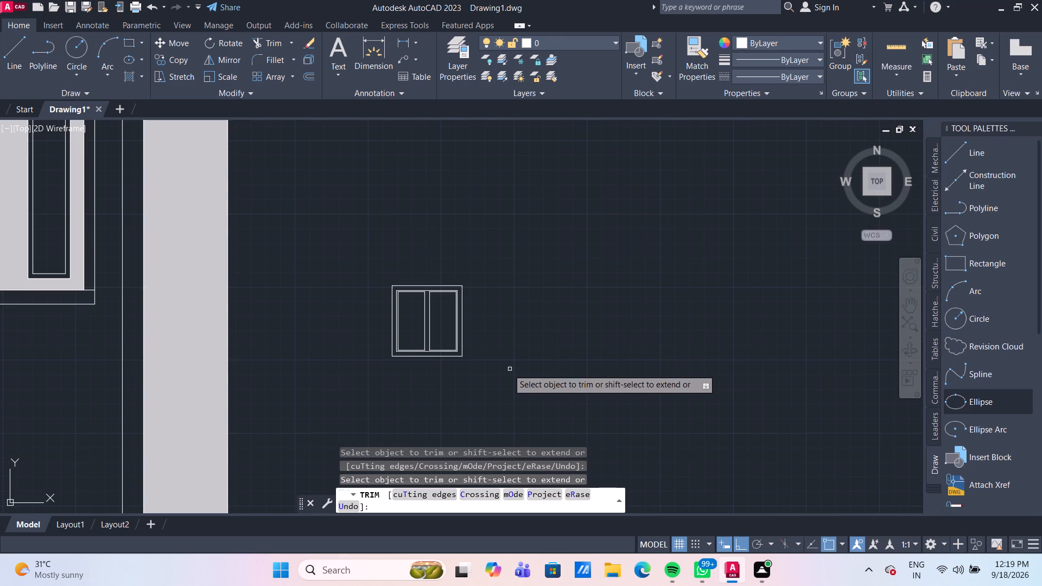
{"action": "scroll", "coordinate": [493, 370], "scroll_direction": "up", "scroll_amount": 1}
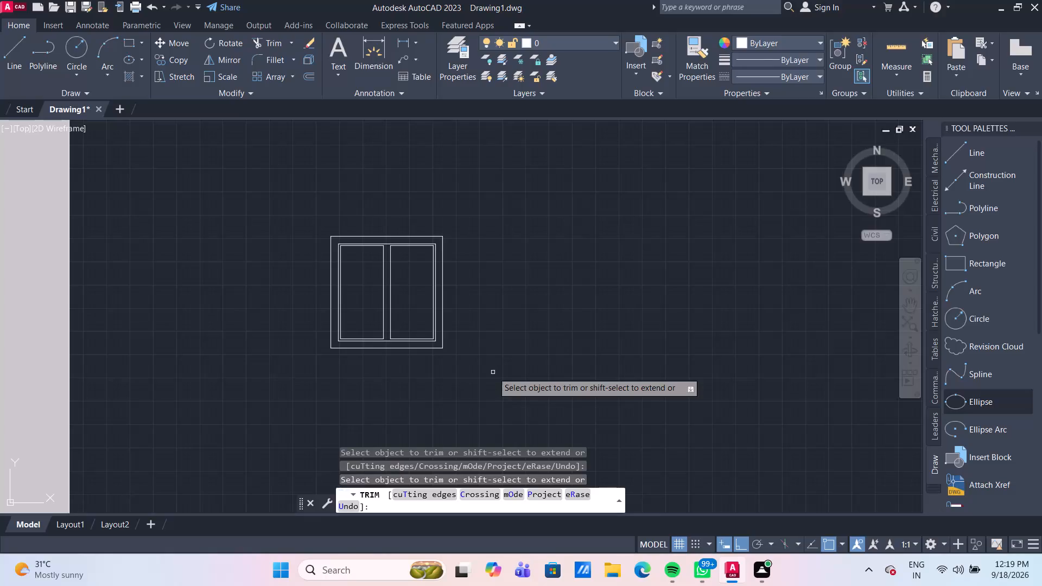
{"action": "key", "text": "Escape"}
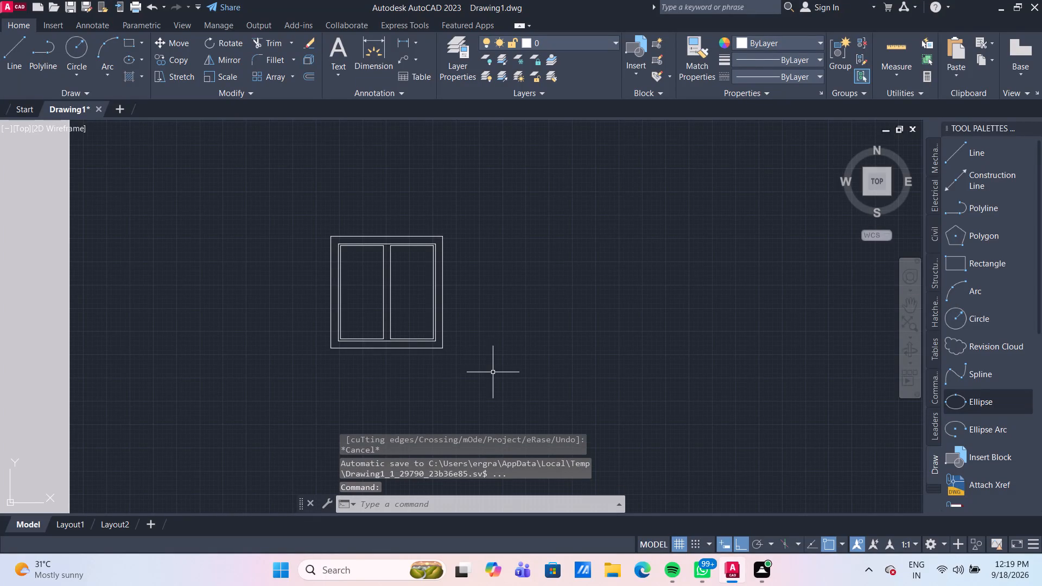
Dimension the height of the window's outer square, placing the dimension just outside its right edge.
{"action": "scroll", "coordinate": [493, 372], "scroll_direction": "down", "scroll_amount": 3}
{"action": "middle_click_drag", "start_coordinate": [316, 379], "coordinate": [316, 289]}
{"action": "scroll", "coordinate": [511, 284], "scroll_direction": "up", "scroll_amount": 2}
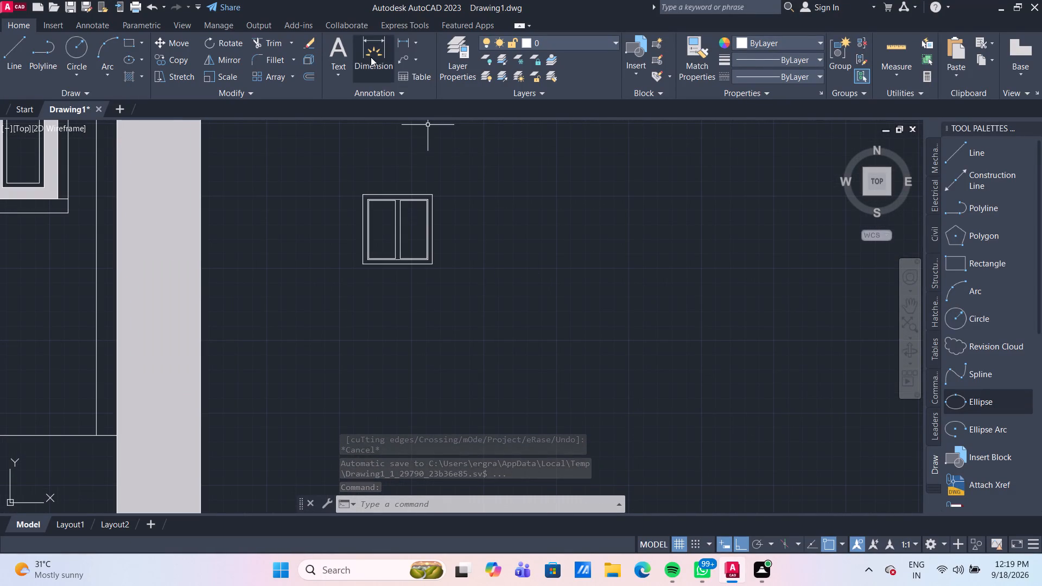
{"action": "left_click", "coordinate": [370, 57]}
{"action": "scroll", "coordinate": [450, 228], "scroll_direction": "up", "scroll_amount": 2}
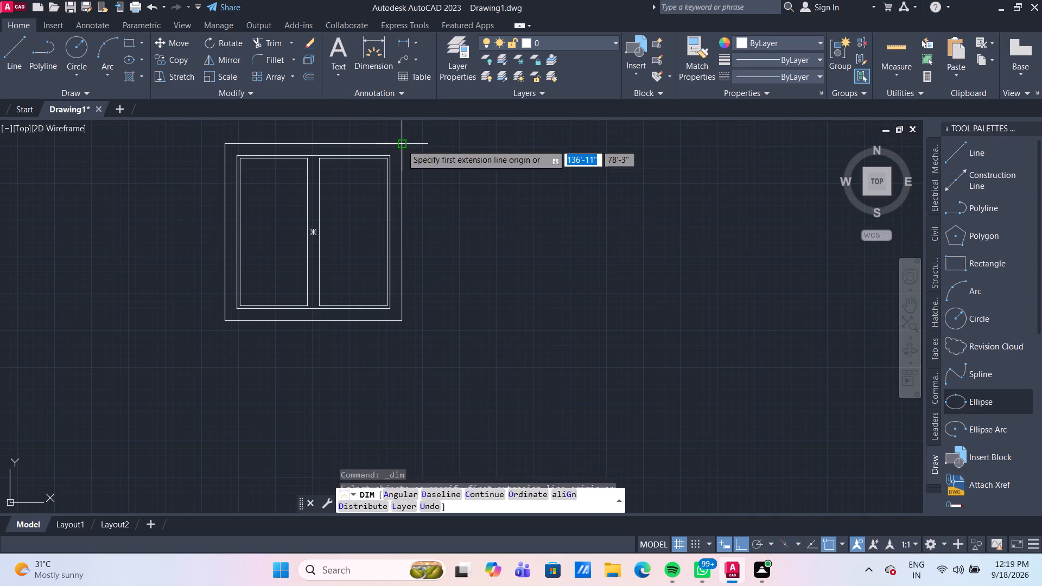
{"action": "left_click", "coordinate": [402, 144]}
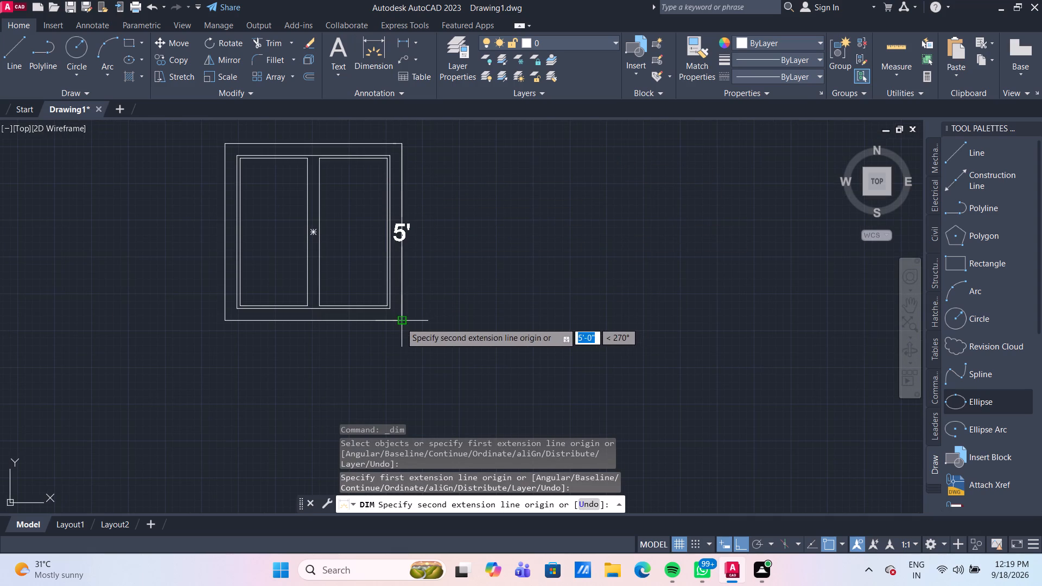
{"action": "left_click", "coordinate": [401, 322]}
{"action": "left_click", "coordinate": [422, 327]}
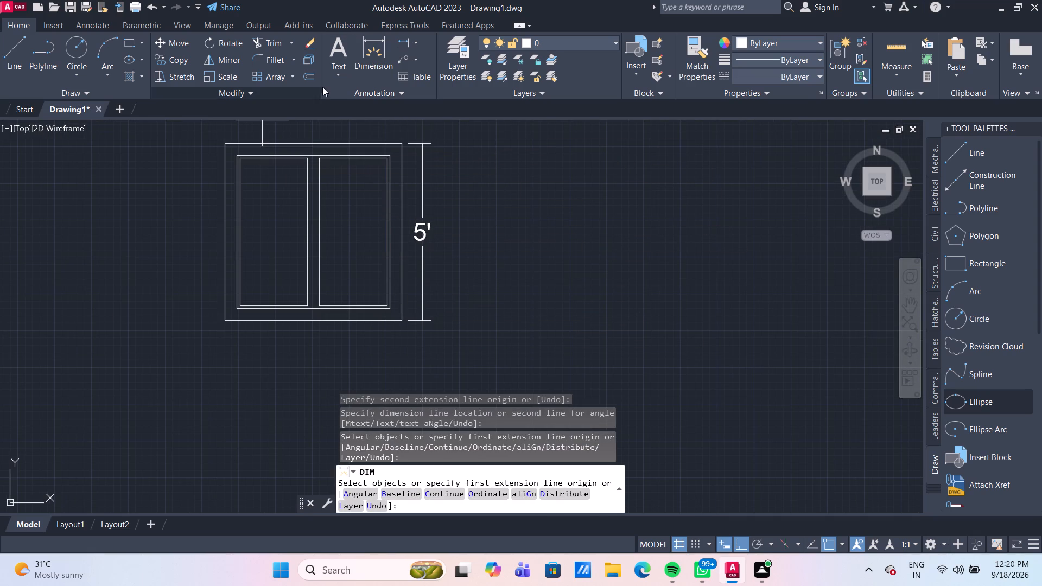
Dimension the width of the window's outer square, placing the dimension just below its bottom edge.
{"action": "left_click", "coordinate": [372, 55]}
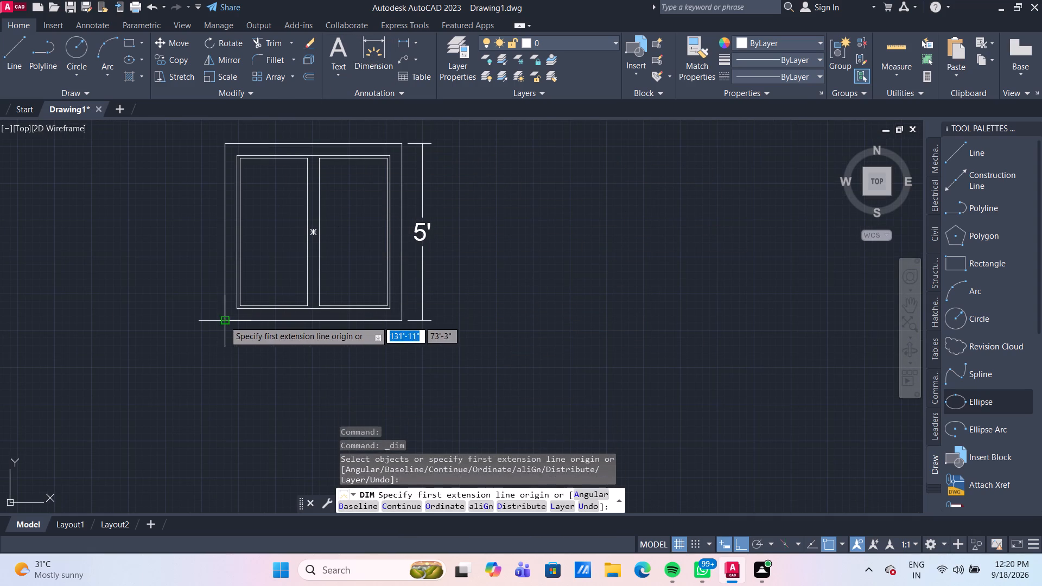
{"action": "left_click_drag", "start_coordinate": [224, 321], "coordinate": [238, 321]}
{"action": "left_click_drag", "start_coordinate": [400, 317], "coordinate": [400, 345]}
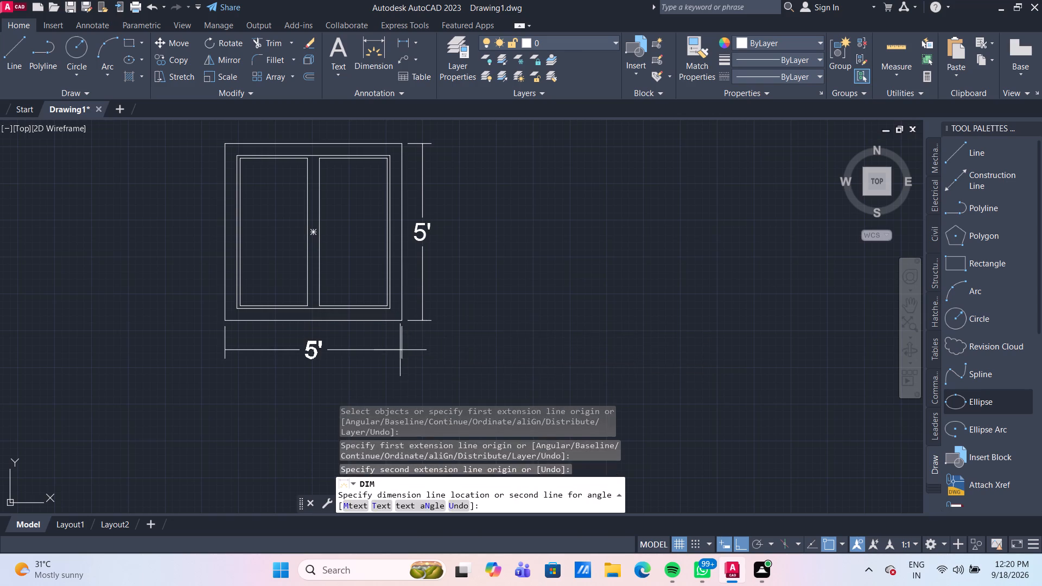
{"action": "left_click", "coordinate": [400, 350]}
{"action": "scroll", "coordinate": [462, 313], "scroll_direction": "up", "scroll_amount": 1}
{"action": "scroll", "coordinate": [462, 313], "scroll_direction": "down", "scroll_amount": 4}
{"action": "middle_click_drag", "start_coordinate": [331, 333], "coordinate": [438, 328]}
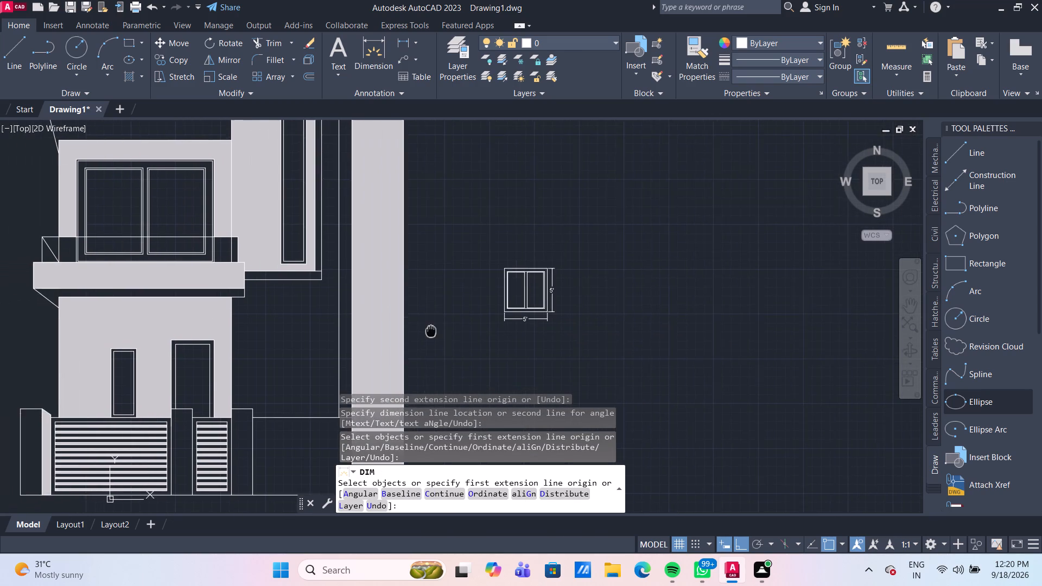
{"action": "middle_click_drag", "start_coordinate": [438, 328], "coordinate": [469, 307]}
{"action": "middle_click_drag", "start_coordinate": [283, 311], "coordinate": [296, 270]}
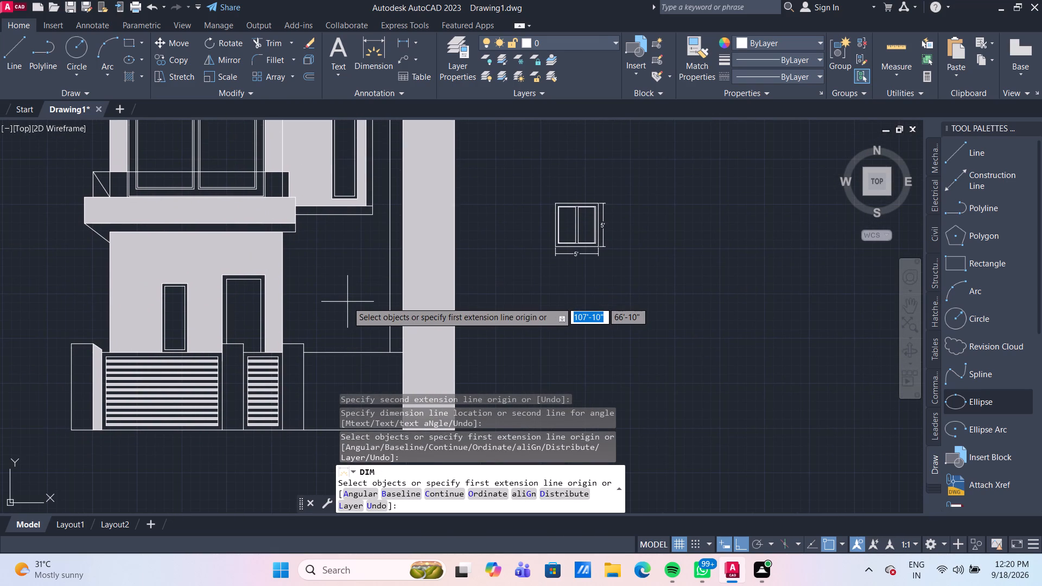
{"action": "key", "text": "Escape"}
Quick-measure the open wall area between the ground-floor door block and the tall hatched column.
{"action": "middle_click_drag", "start_coordinate": [341, 276], "coordinate": [337, 268]}
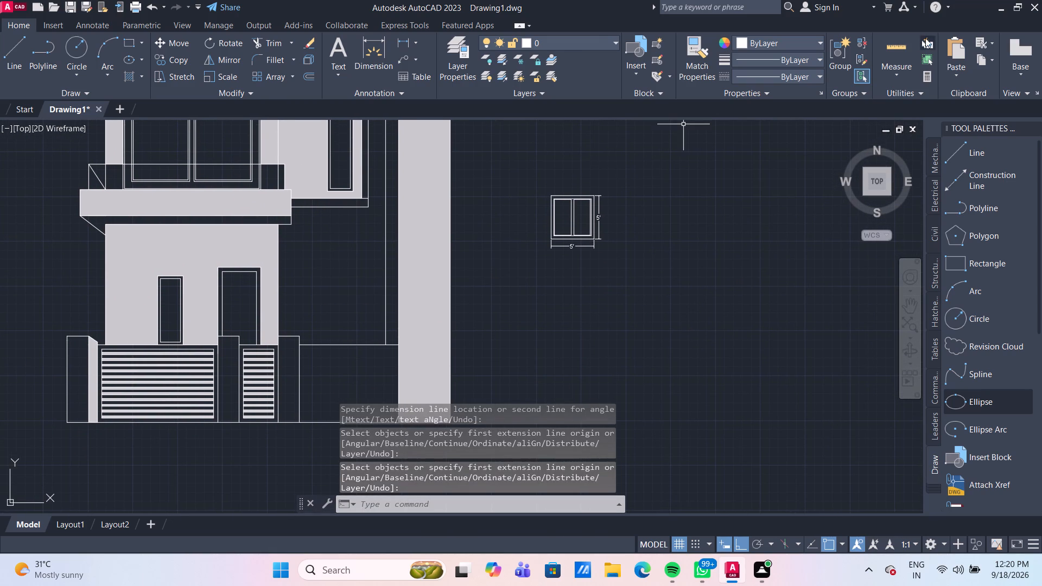
{"action": "left_click", "coordinate": [898, 46]}
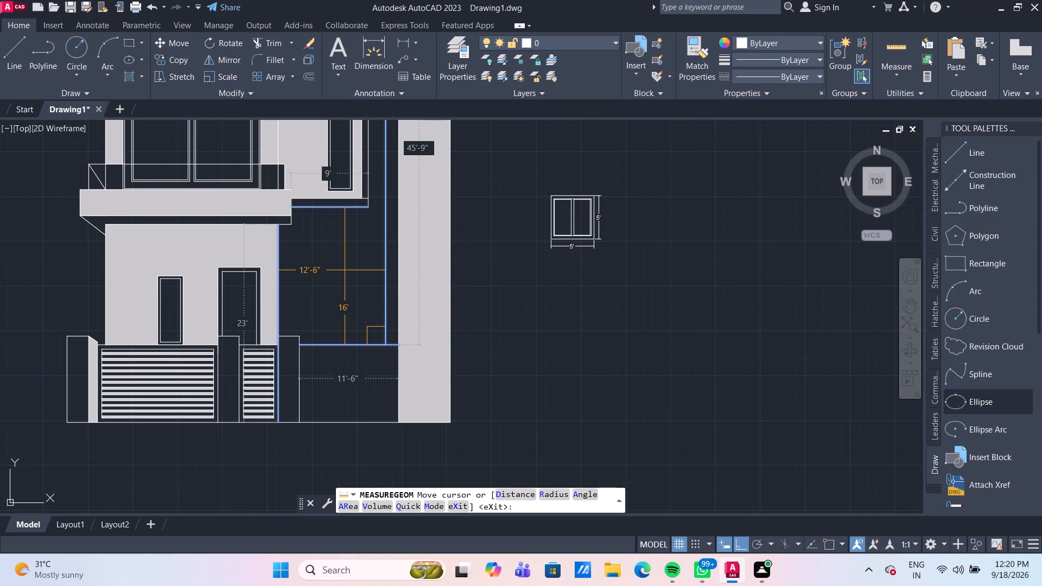
{"action": "scroll", "coordinate": [345, 270], "scroll_direction": "down", "scroll_amount": 3}
{"action": "scroll", "coordinate": [347, 270], "scroll_direction": "up", "scroll_amount": 2}
{"action": "key", "text": "Escape"}
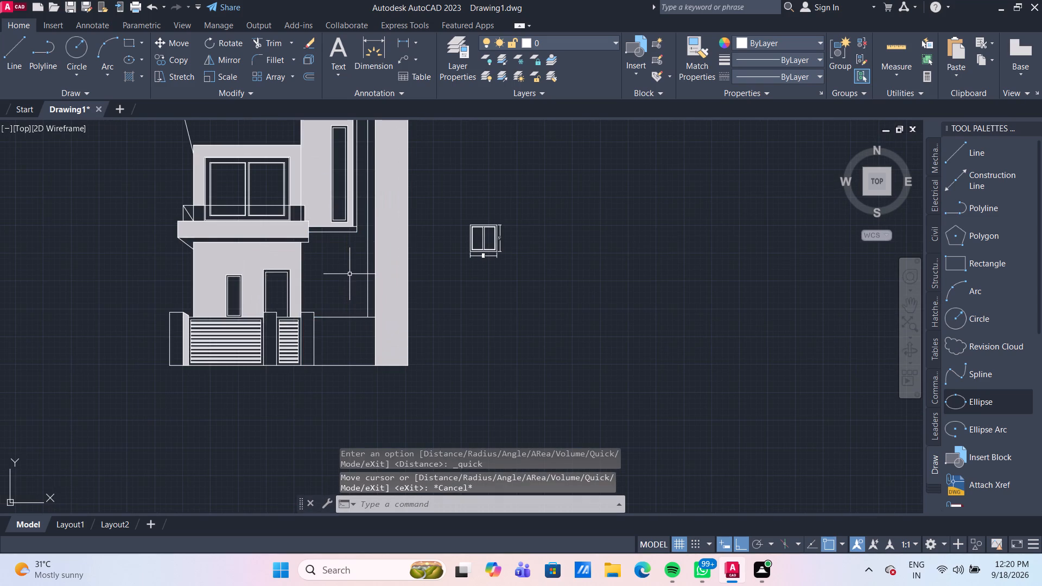
Offset the horizontal line at the base of the open wall area upward by 5'6".
{"action": "key", "text": "o"}
{"action": "key", "text": "Return"}
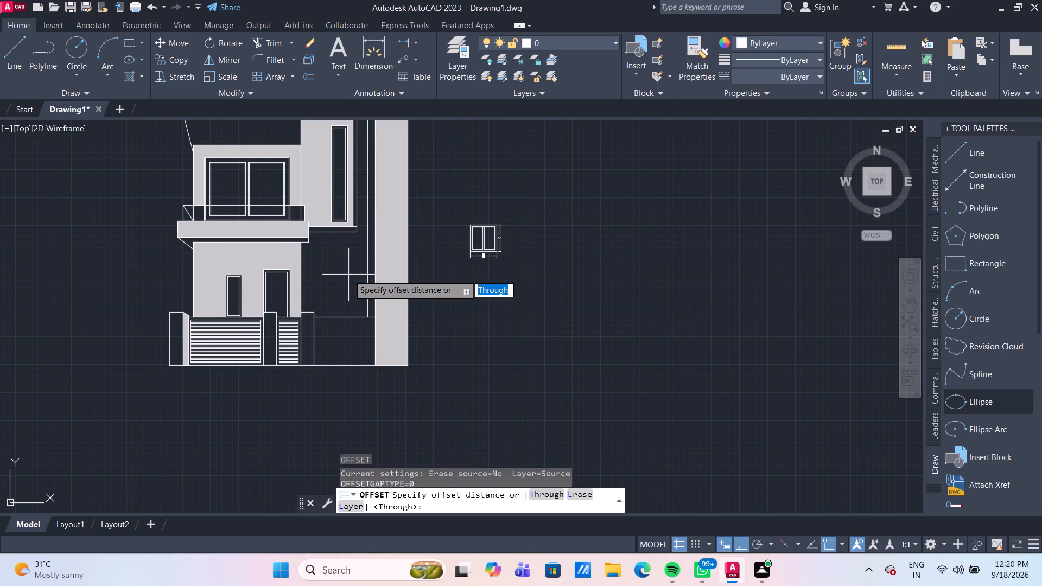
{"action": "key", "text": "Return"}
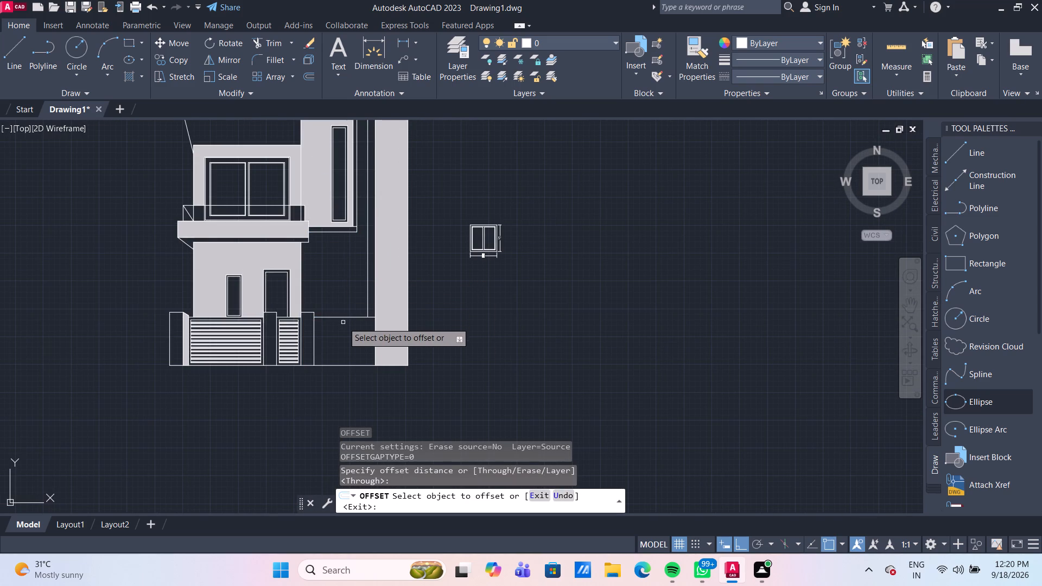
{"action": "left_click", "coordinate": [341, 317]}
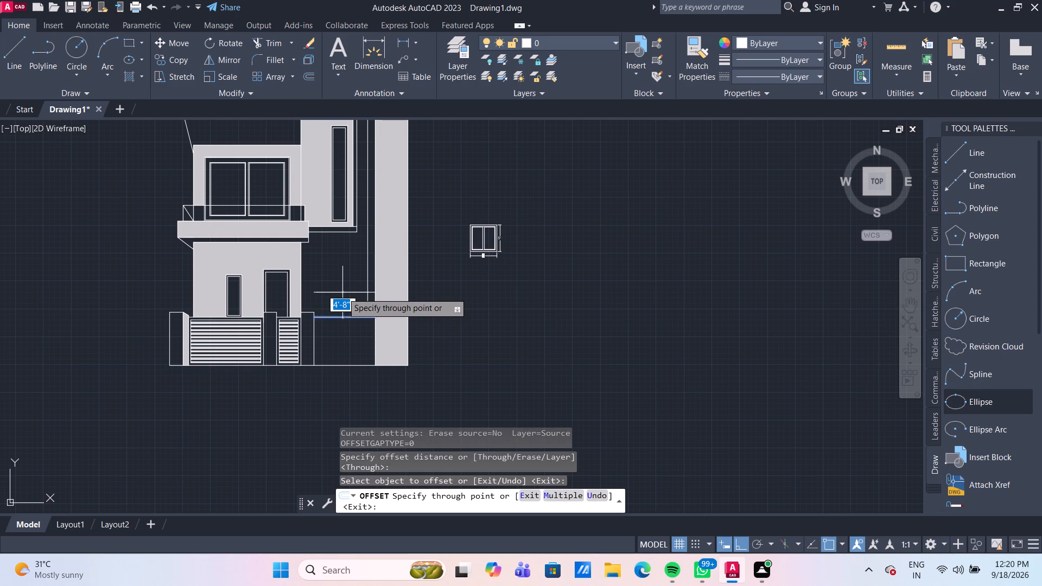
{"action": "type", "text": "5'"}
{"action": "type", "text": "6\""}
{"action": "key", "text": "Return"}
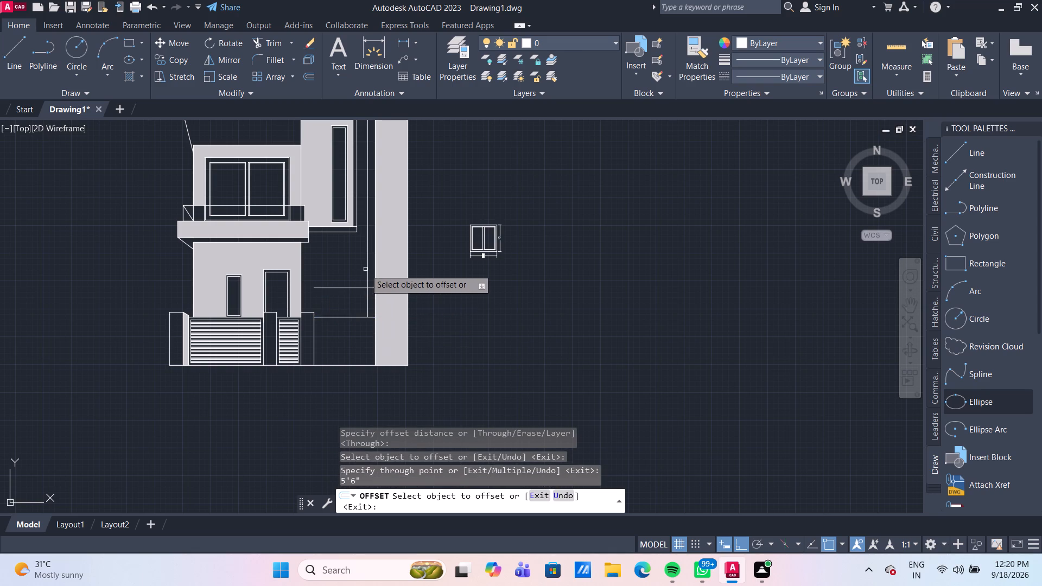
Offset the vertical line beside the tall hatched column by 1' toward the door side.
{"action": "left_click", "coordinate": [366, 269]}
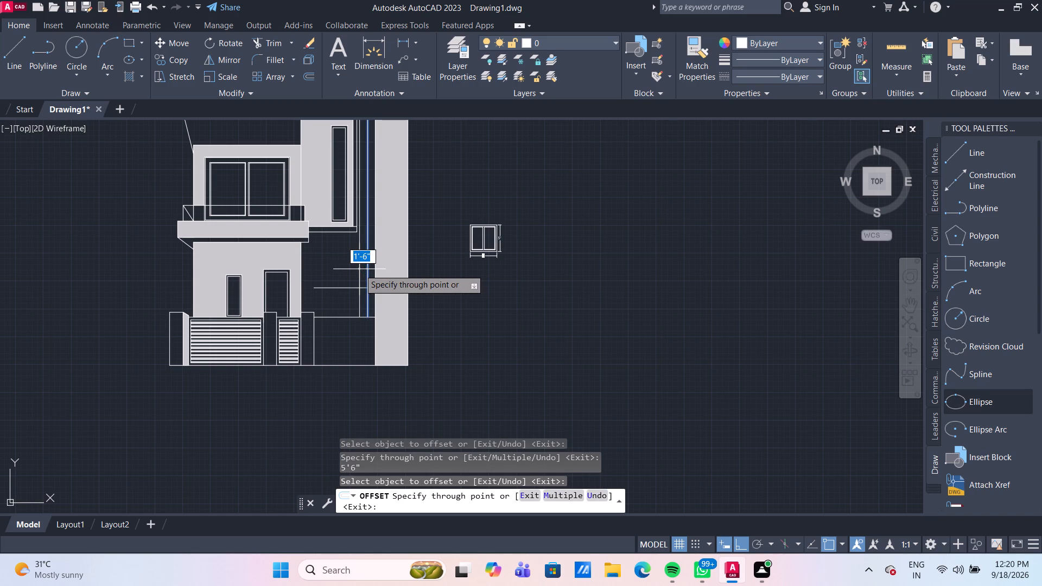
{"action": "type", "text": "1'"}
{"action": "key", "text": "Return"}
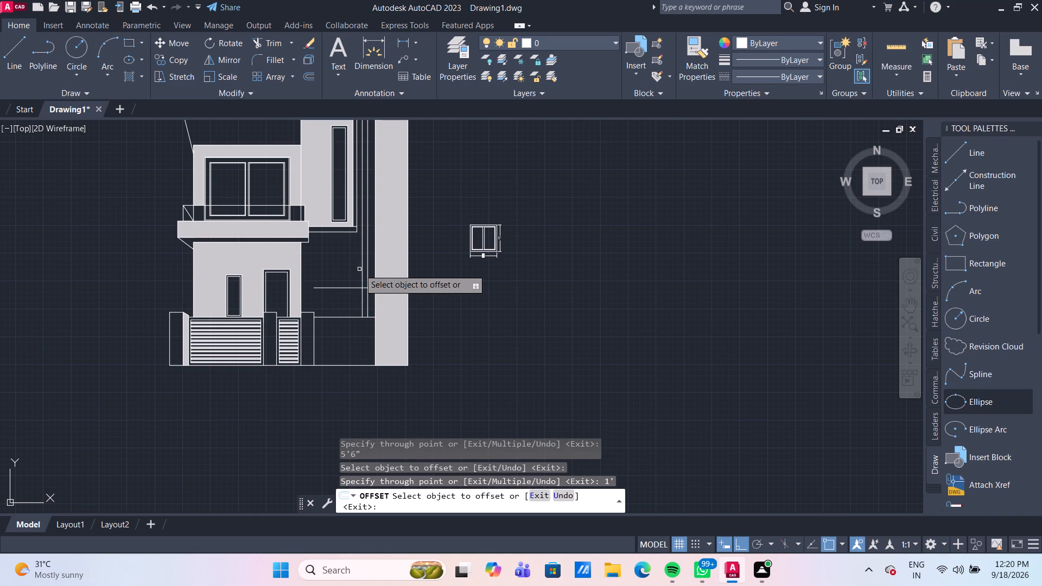
{"action": "scroll", "coordinate": [515, 253], "scroll_direction": "up", "scroll_amount": 2}
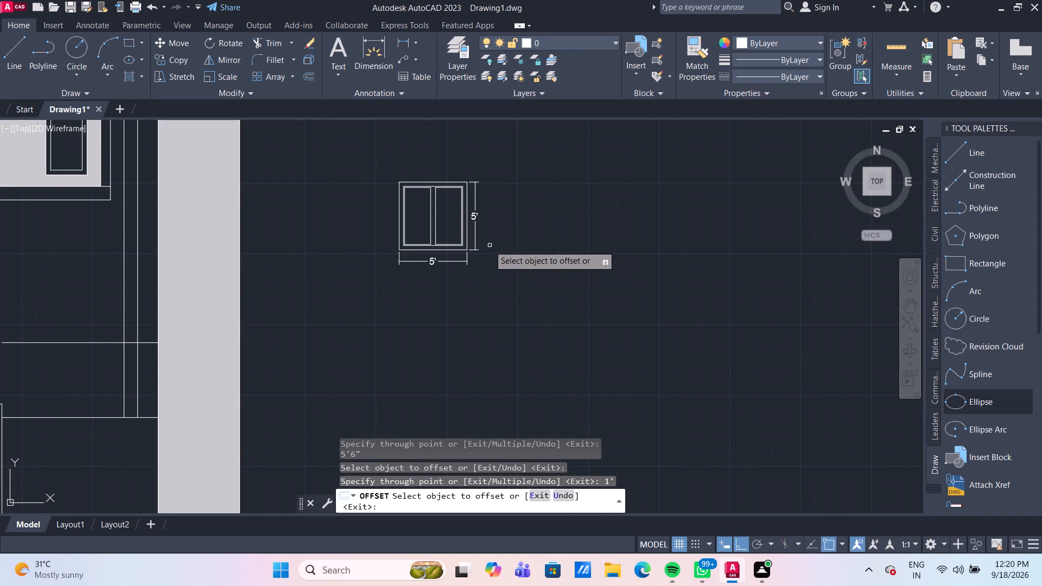
{"action": "key", "text": "Escape"}
Delete the window's height and width dimensions.
{"action": "left_click", "coordinate": [475, 218]}
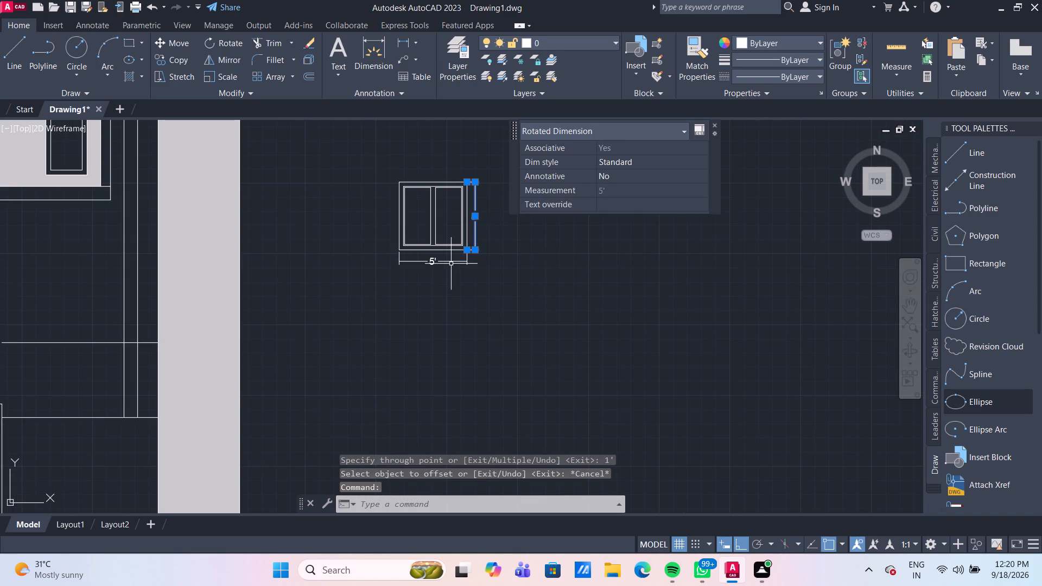
{"action": "left_click", "coordinate": [449, 261]}
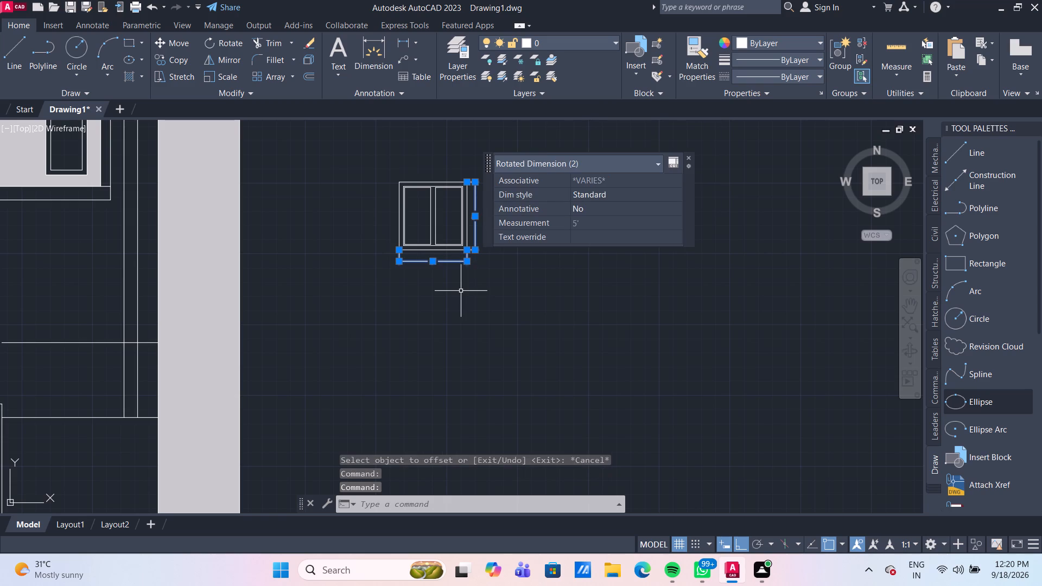
{"action": "key", "text": "Delete"}
Move the whole window by its bottom-right outer corner to the intersection of the two offset guide lines on the wall.
{"action": "scroll", "coordinate": [512, 297], "scroll_direction": "down", "scroll_amount": 2}
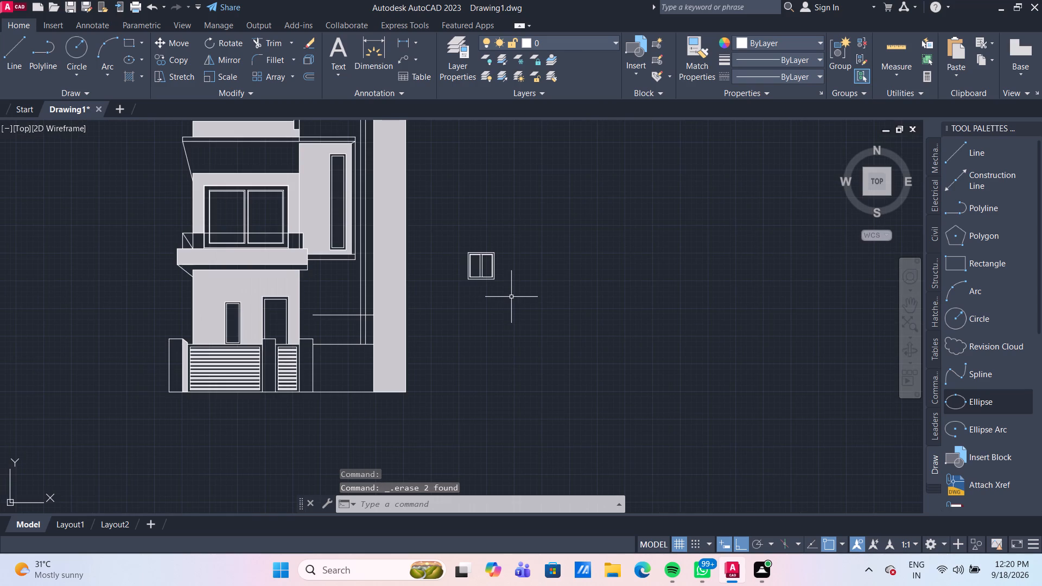
{"action": "scroll", "coordinate": [505, 289], "scroll_direction": "up", "scroll_amount": 1}
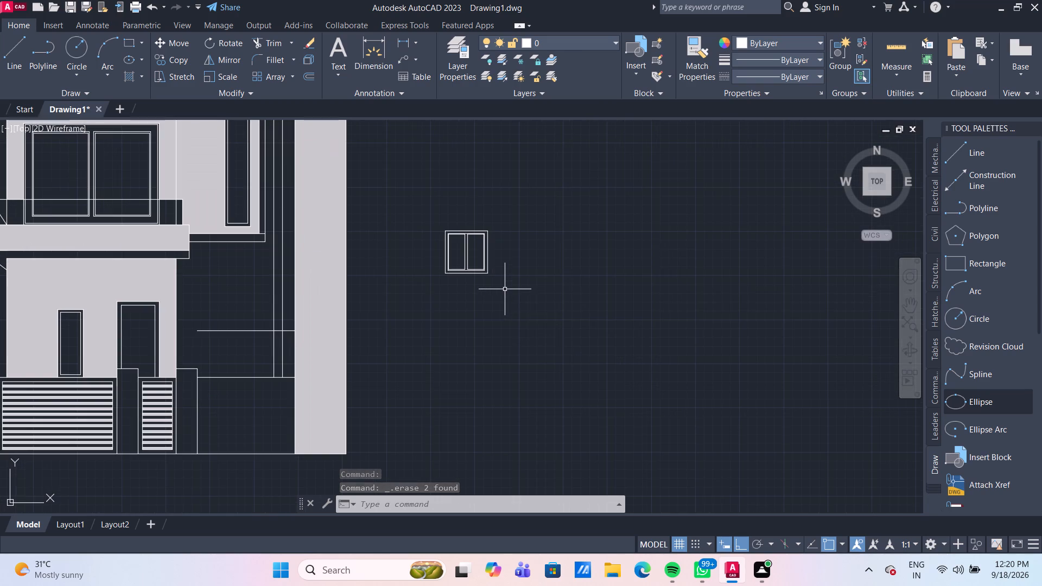
{"action": "scroll", "coordinate": [505, 289], "scroll_direction": "up", "scroll_amount": 2}
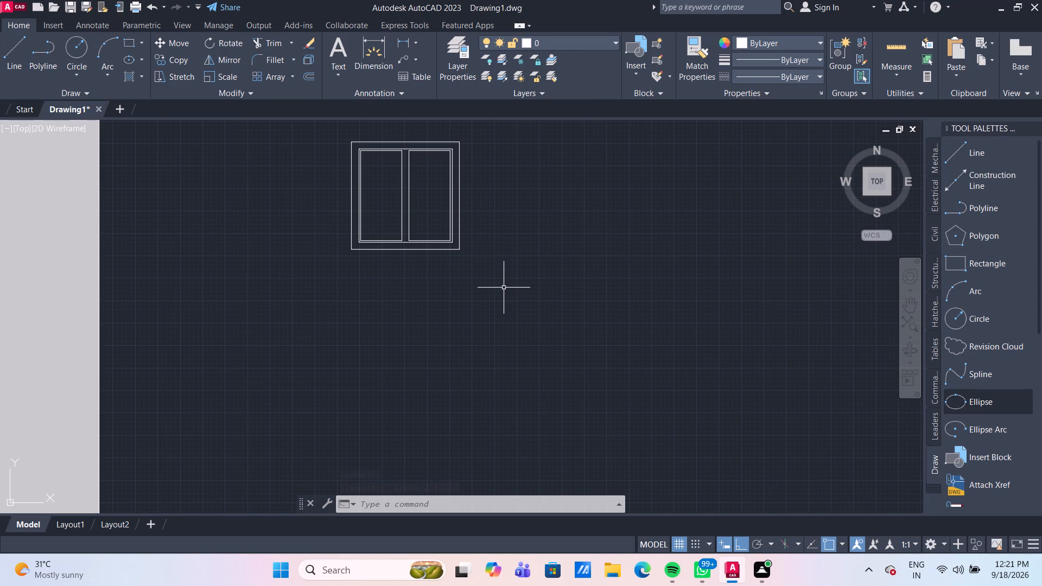
{"action": "middle_click_drag", "start_coordinate": [504, 288], "coordinate": [514, 332]}
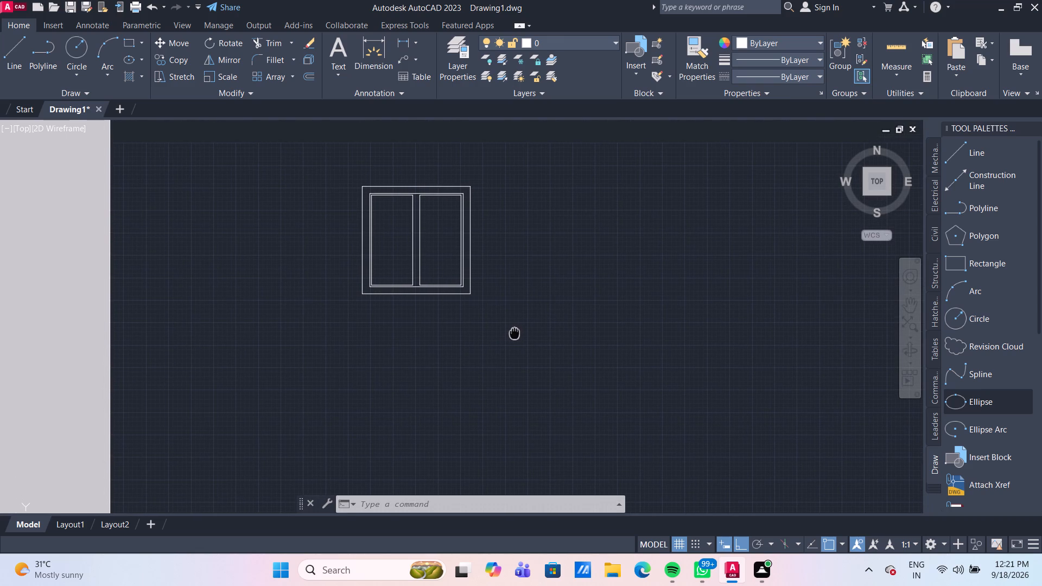
{"action": "middle_click_drag", "start_coordinate": [514, 332], "coordinate": [514, 333]}
{"action": "left_click_drag", "start_coordinate": [512, 332], "coordinate": [504, 319]}
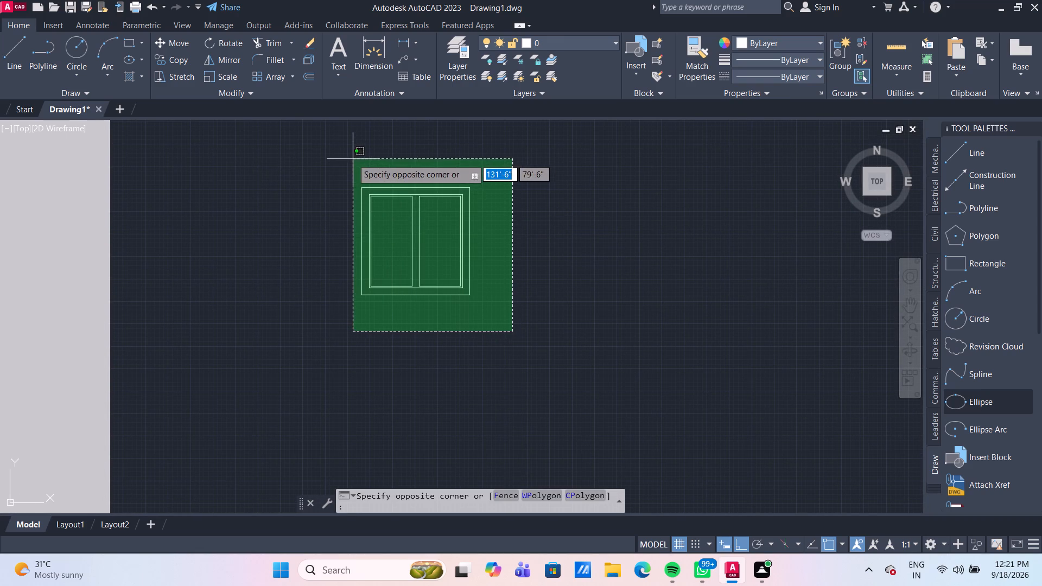
{"action": "left_click", "coordinate": [352, 159]}
{"action": "key", "text": "m"}
{"action": "key", "text": "Return"}
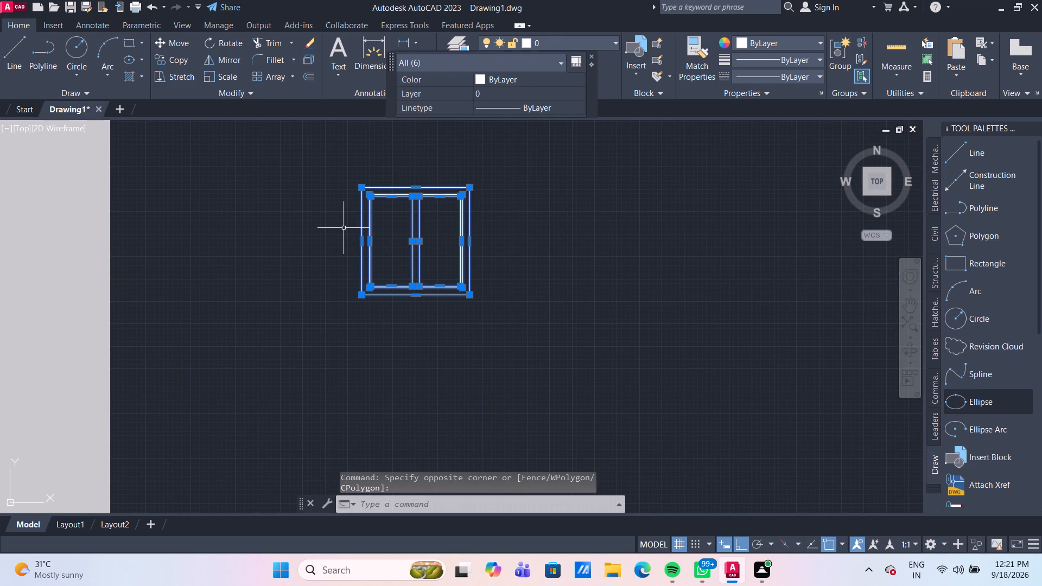
{"action": "left_click", "coordinate": [472, 298]}
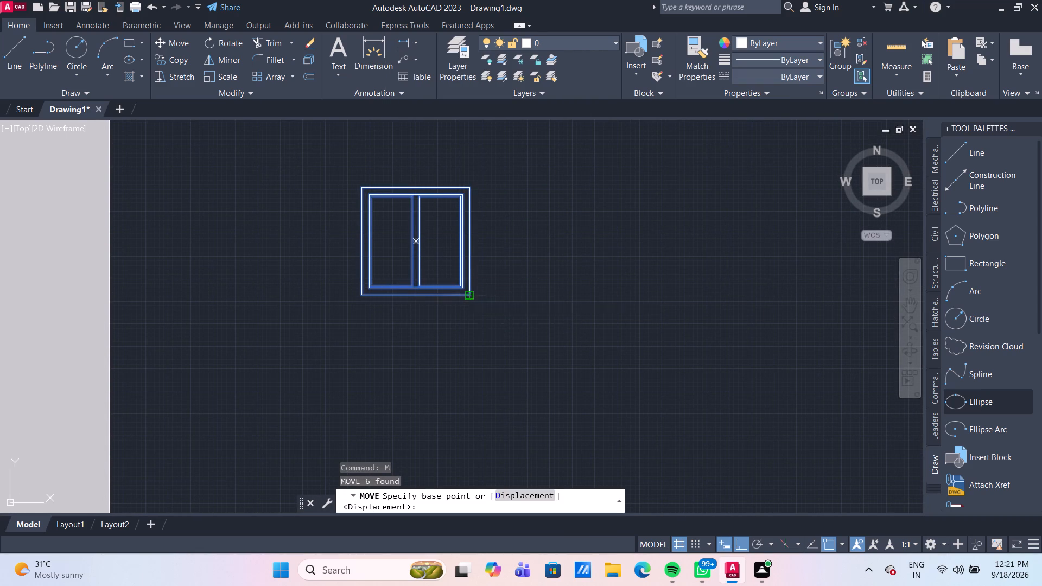
{"action": "scroll", "coordinate": [379, 339], "scroll_direction": "down", "scroll_amount": 1}
{"action": "middle_click_drag", "start_coordinate": [393, 327], "coordinate": [618, 250]}
{"action": "scroll", "coordinate": [405, 324], "scroll_direction": "down", "scroll_amount": 1}
{"action": "scroll", "coordinate": [481, 279], "scroll_direction": "up", "scroll_amount": 2}
{"action": "left_click", "coordinate": [346, 325]}
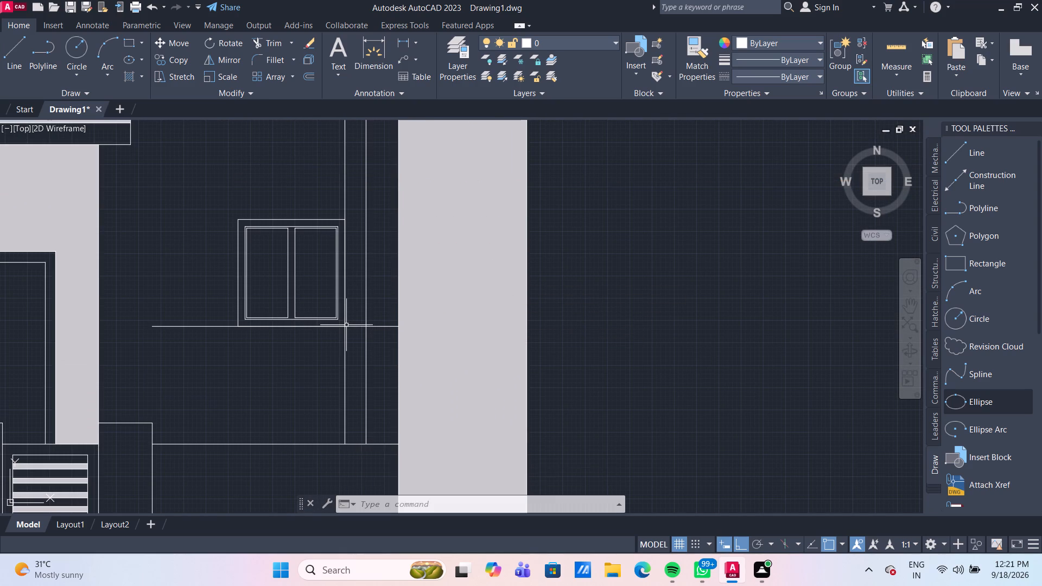
{"action": "key", "text": "Escape"}
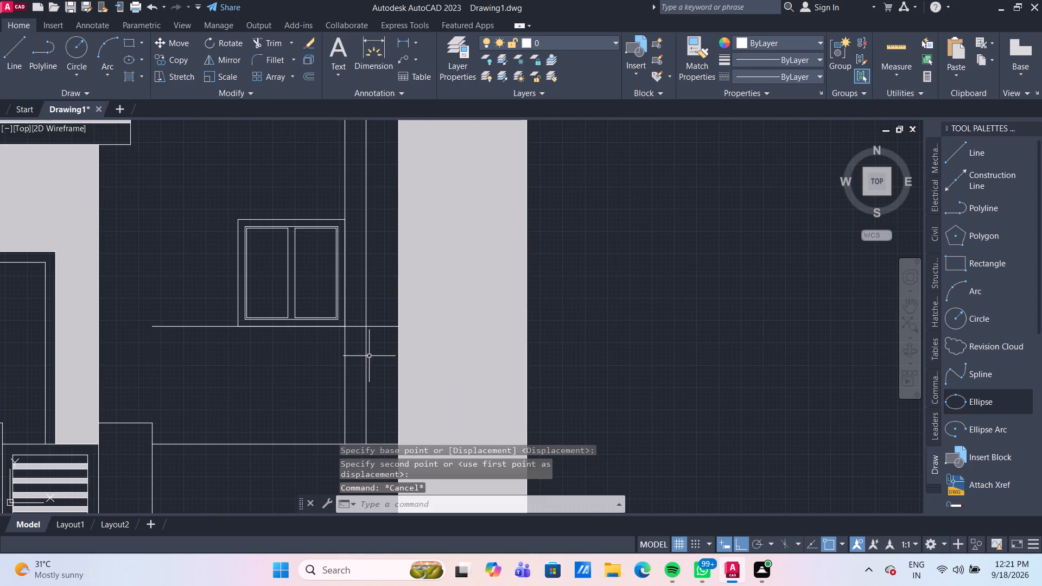
Delete the vertical and horizontal guide lines that meet at the window's bottom-right corner.
{"action": "left_click", "coordinate": [345, 161]}
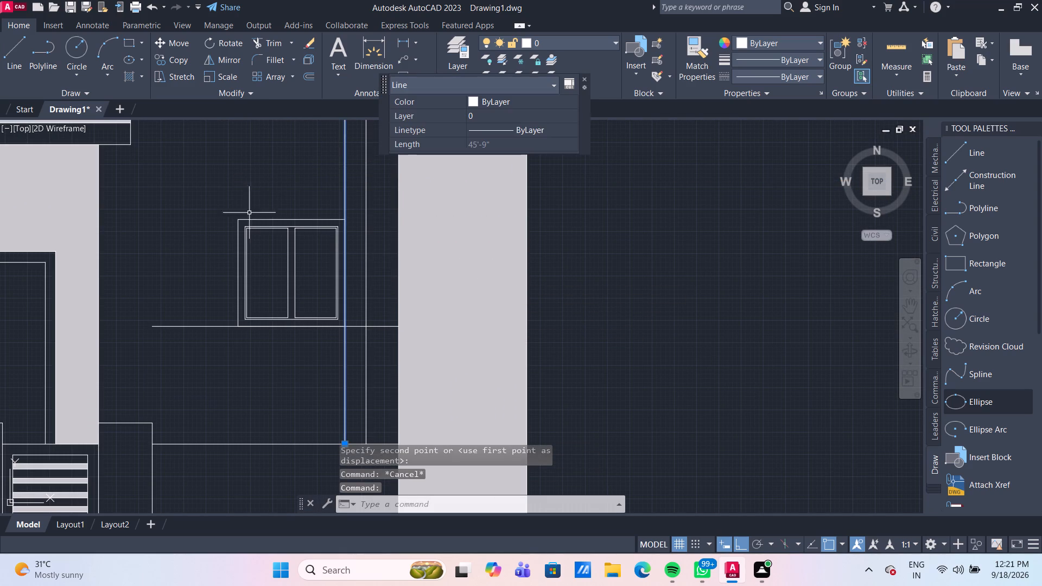
{"action": "left_click", "coordinate": [180, 327]}
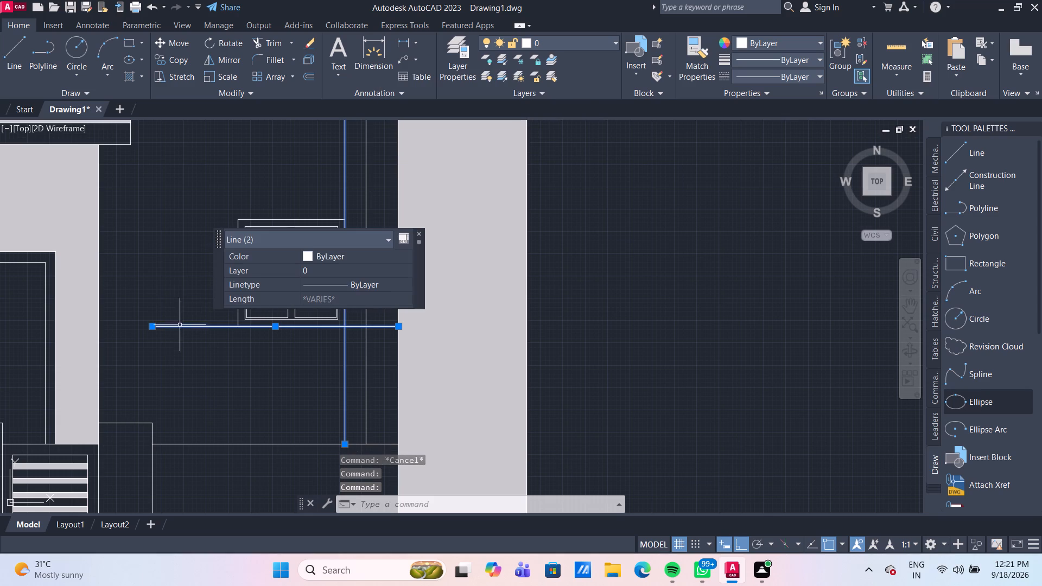
{"action": "key", "text": "Delete"}
Offset the horizontal line at the base of the wall below the window upward by 5'.
{"action": "scroll", "coordinate": [176, 289], "scroll_direction": "down", "scroll_amount": 3}
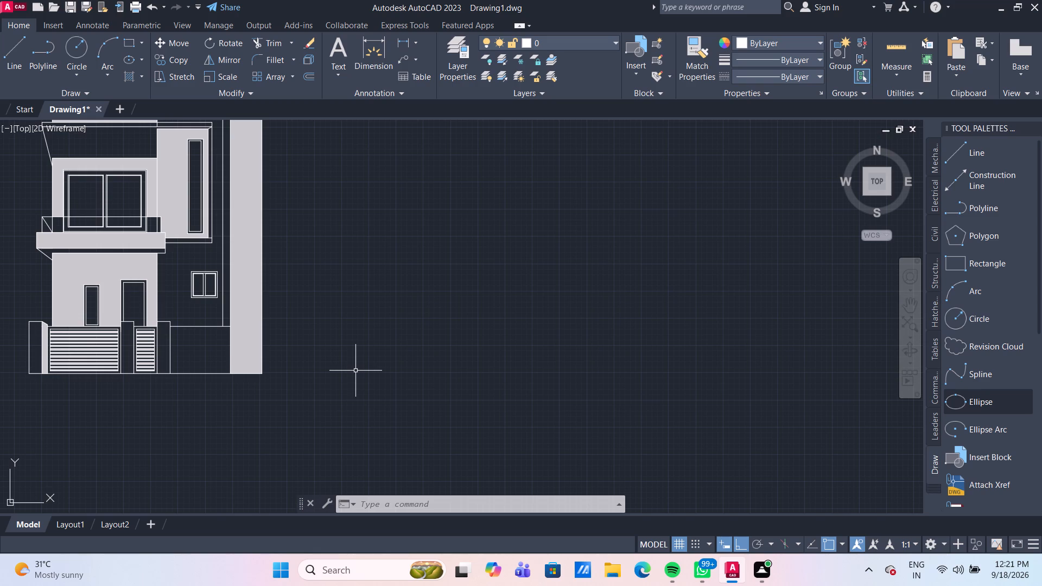
{"action": "key", "text": "o"}
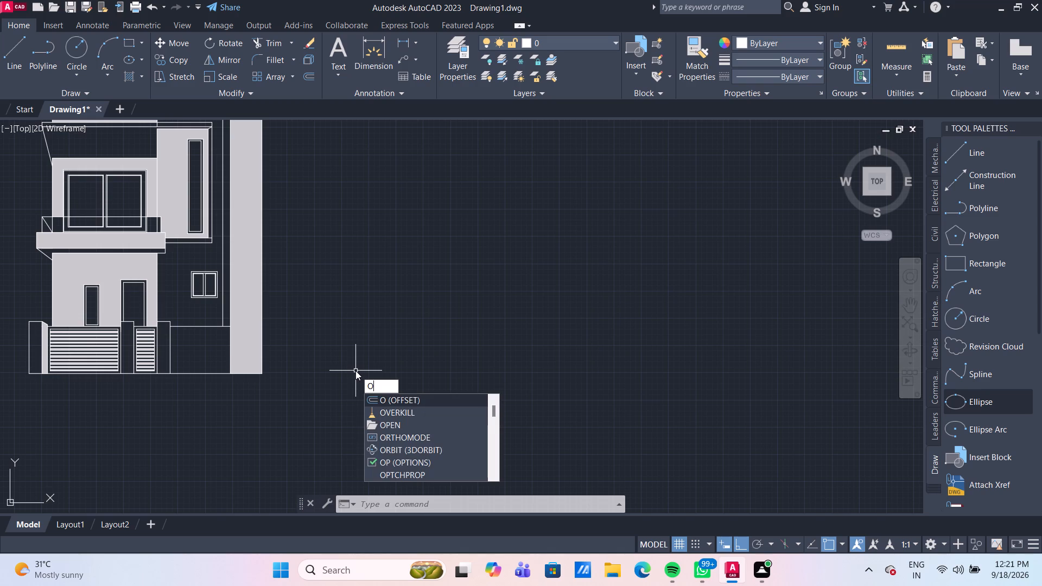
{"action": "key", "text": "Return"}
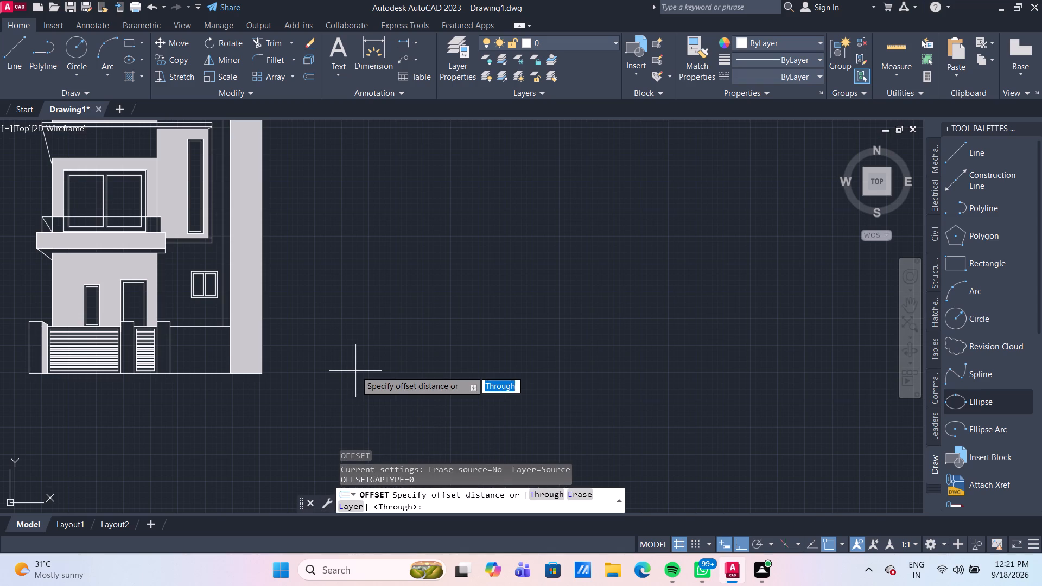
{"action": "key", "text": "Return"}
{"action": "scroll", "coordinate": [189, 315], "scroll_direction": "up", "scroll_amount": 2}
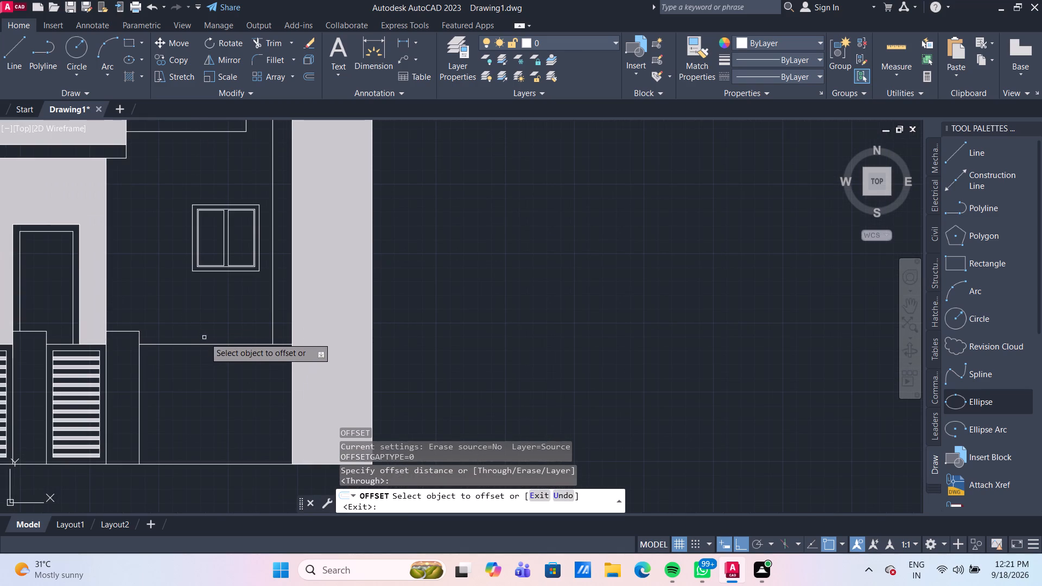
{"action": "left_click", "coordinate": [211, 345]}
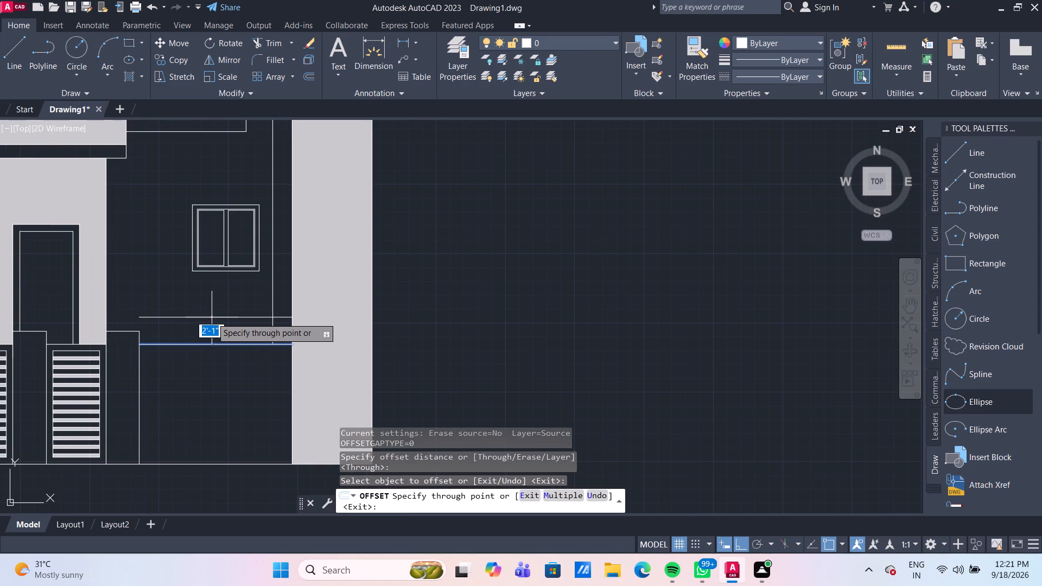
{"action": "type", "text": "5'"}
{"action": "key", "text": "Return"}
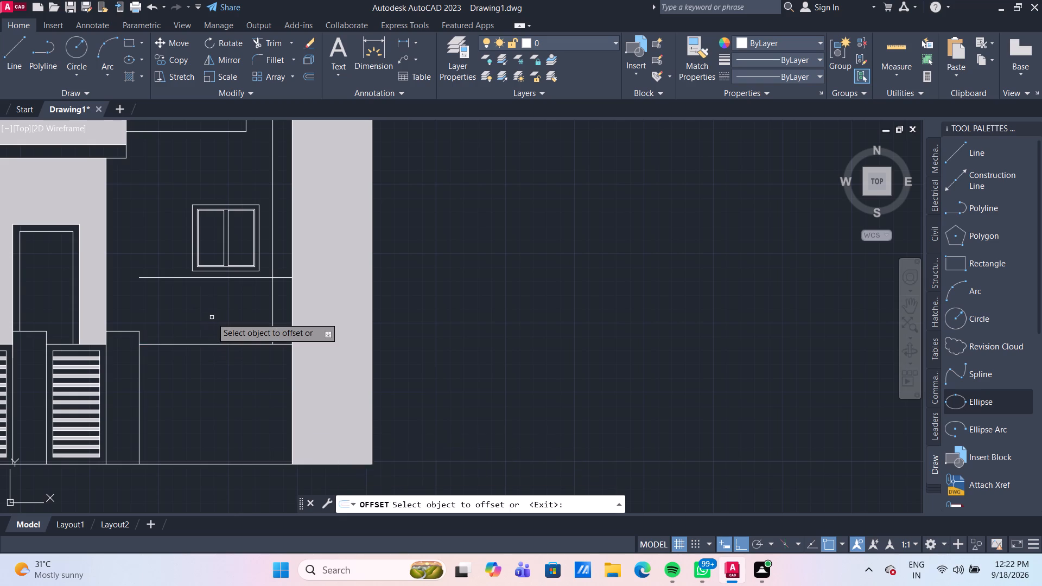
Offset the vertical guide line beside the window by 1' toward the window.
{"action": "left_click", "coordinate": [271, 183]}
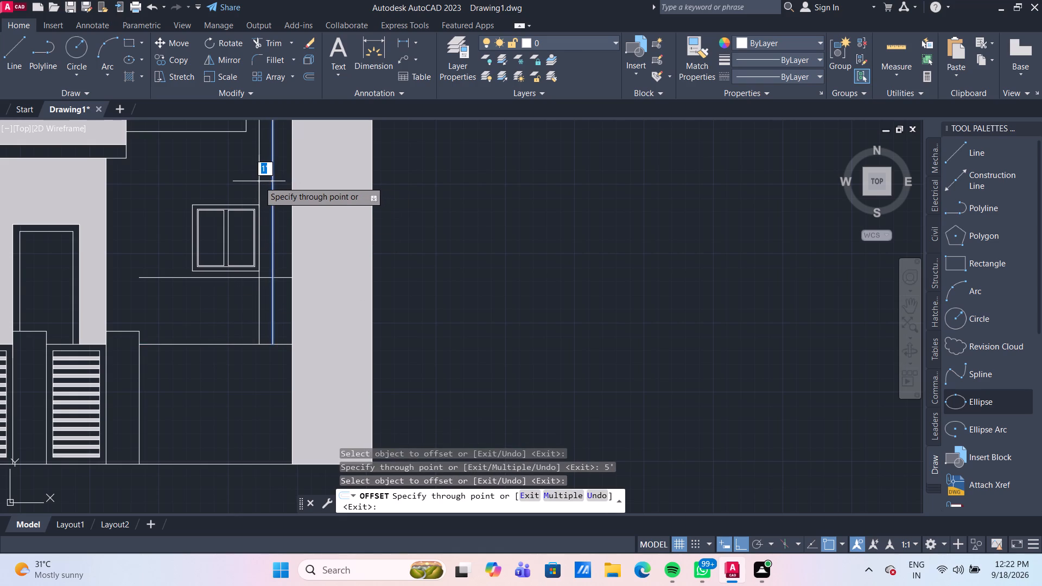
{"action": "type", "text": "1'"}
{"action": "key", "text": "Return"}
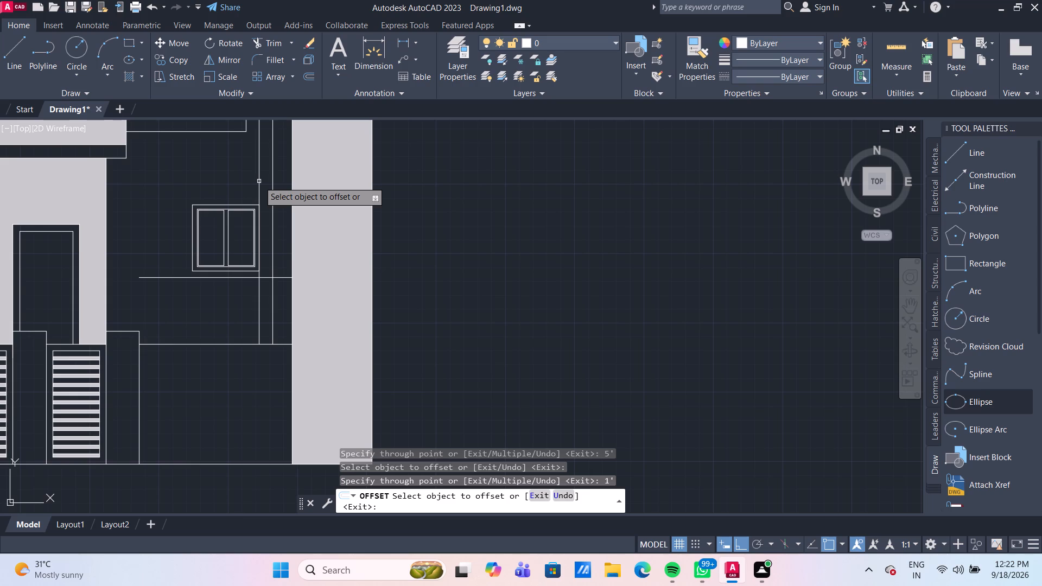
{"action": "key", "text": "Escape"}
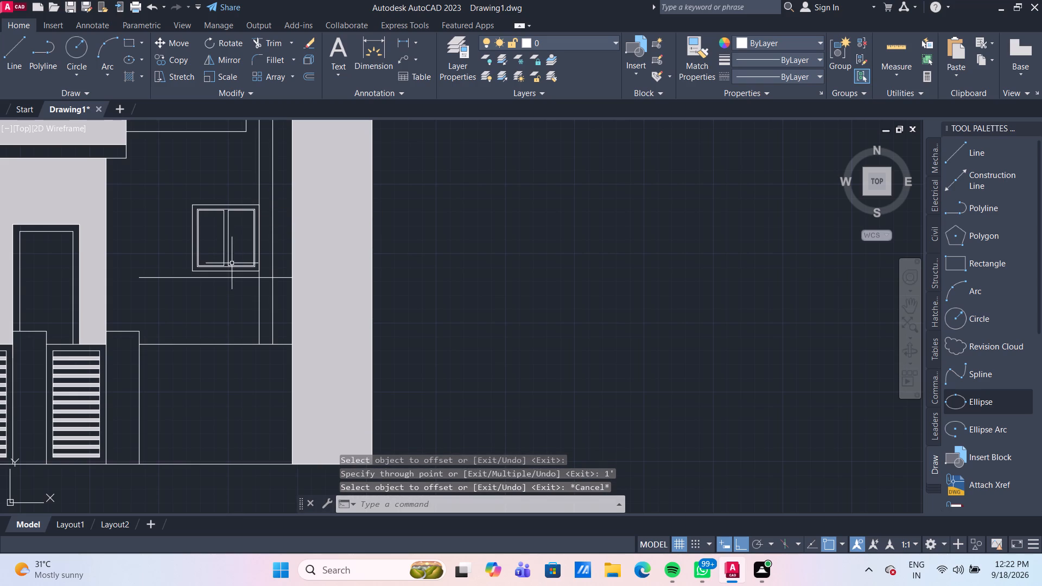
Delete the whole two-panel window from the side wall.
{"action": "left_click", "coordinate": [232, 275]}
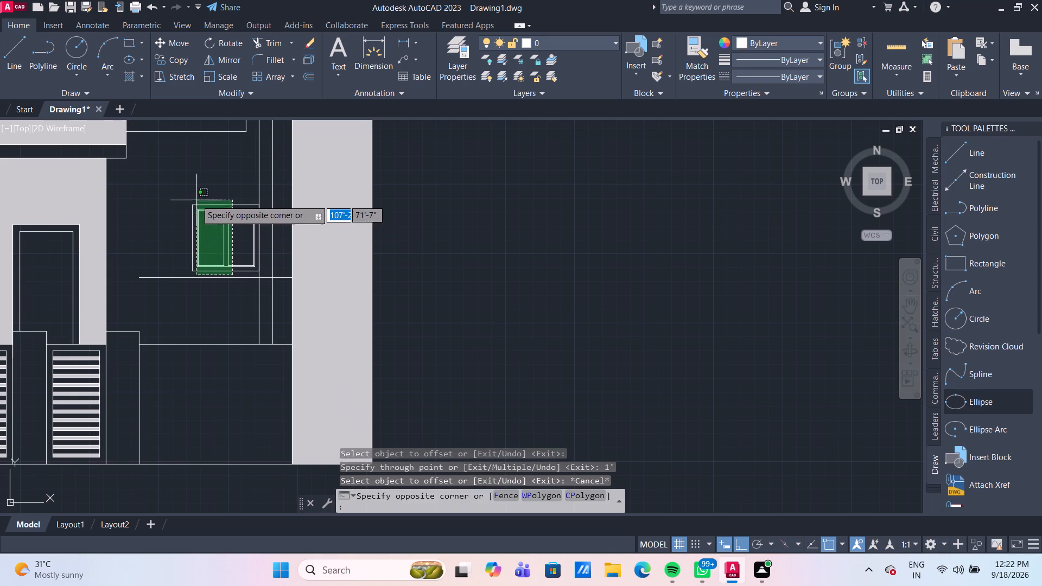
{"action": "left_click", "coordinate": [188, 190]}
{"action": "key", "text": "Delete"}
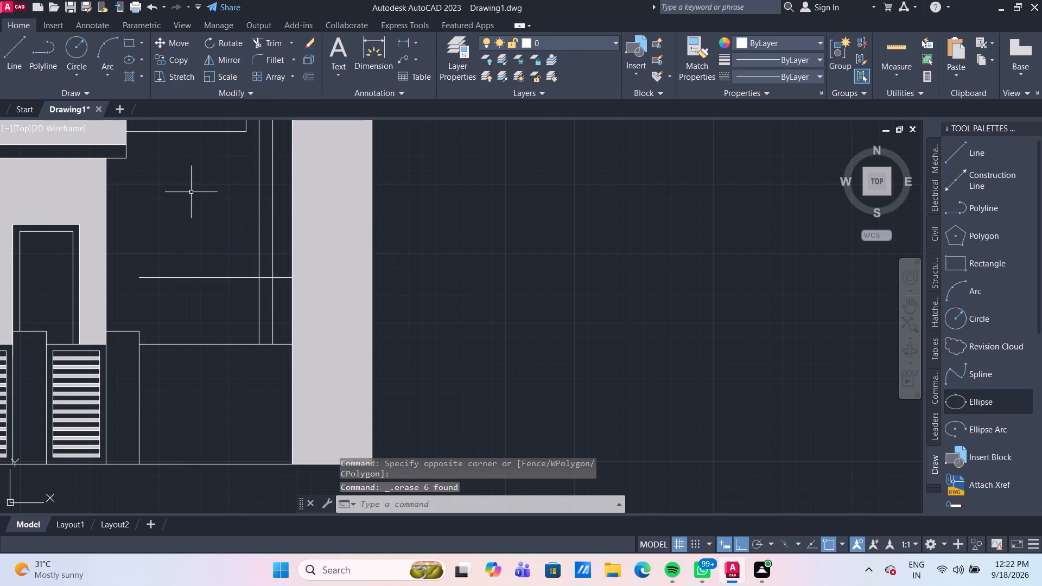
Draw a 6' by 6' rectangle in the empty space beside the building elevation.
{"action": "scroll", "coordinate": [194, 196], "scroll_direction": "down", "scroll_amount": 3}
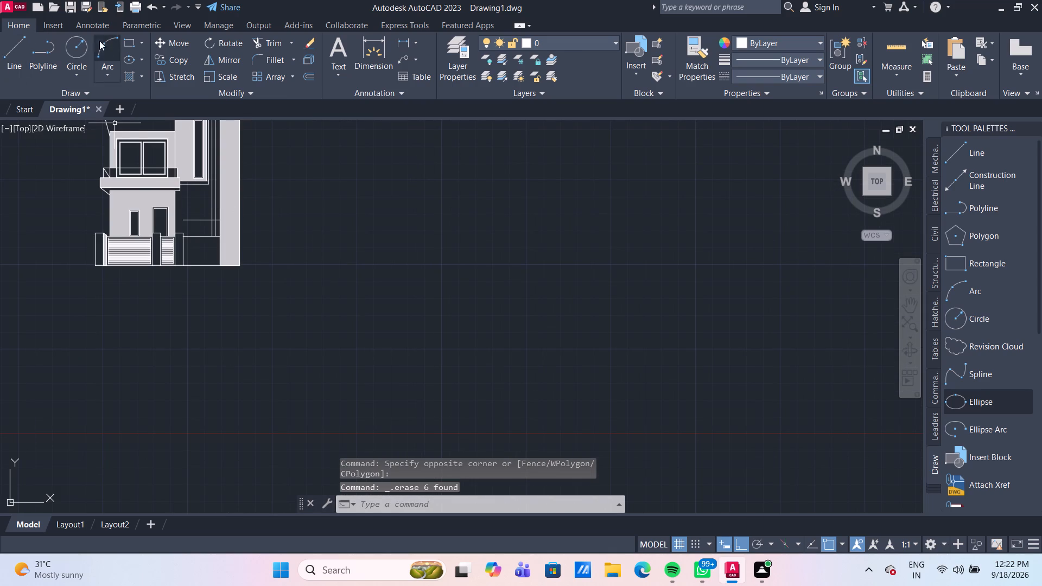
{"action": "left_click", "coordinate": [125, 44]}
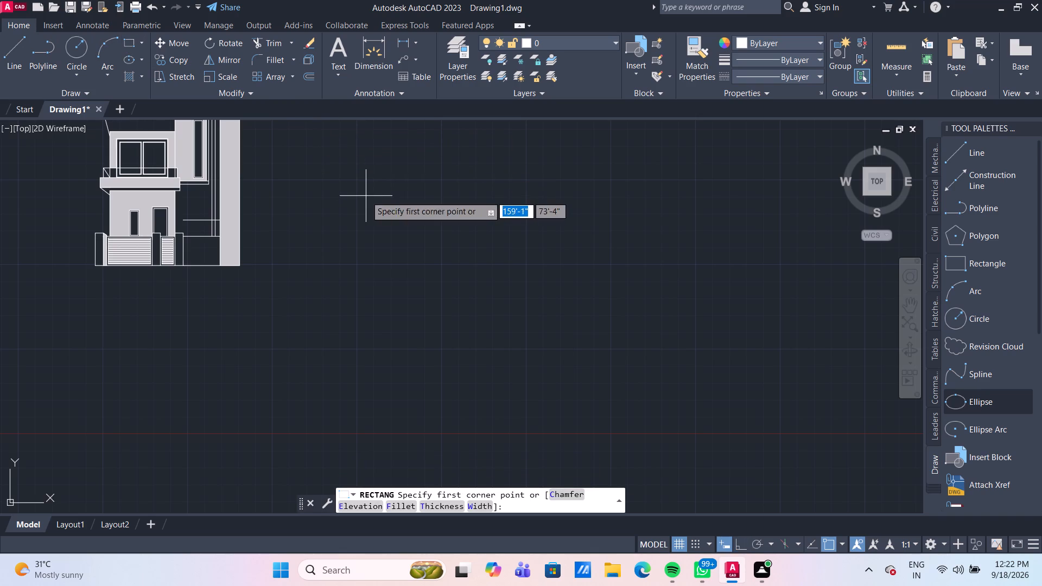
{"action": "left_click", "coordinate": [354, 186]}
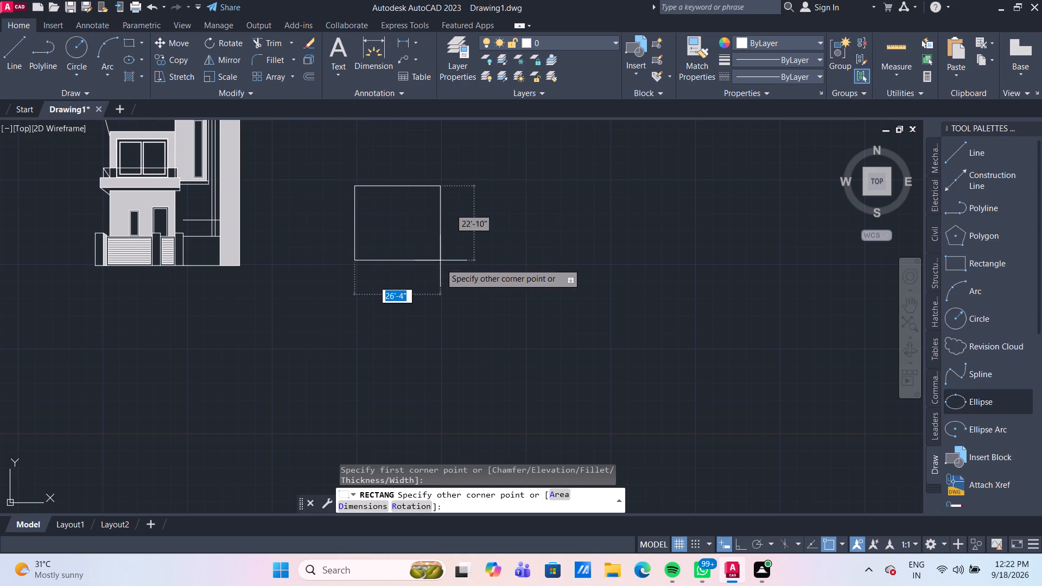
{"action": "type", "text": "6'"}
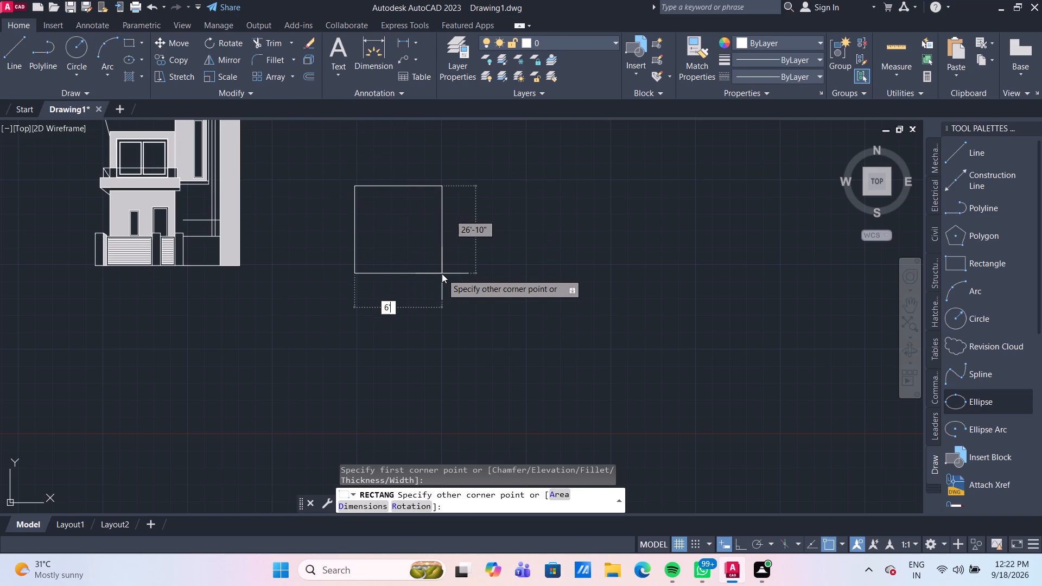
{"action": "key", "text": "Tab"}
{"action": "type", "text": "6'"}
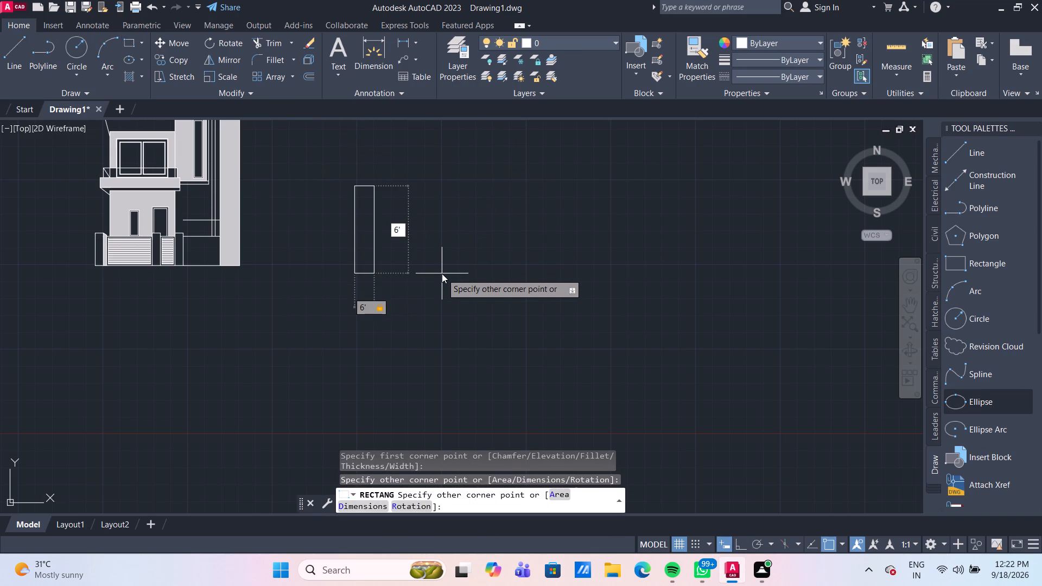
{"action": "key", "text": "Return"}
{"action": "scroll", "coordinate": [345, 160], "scroll_direction": "up", "scroll_amount": 2}
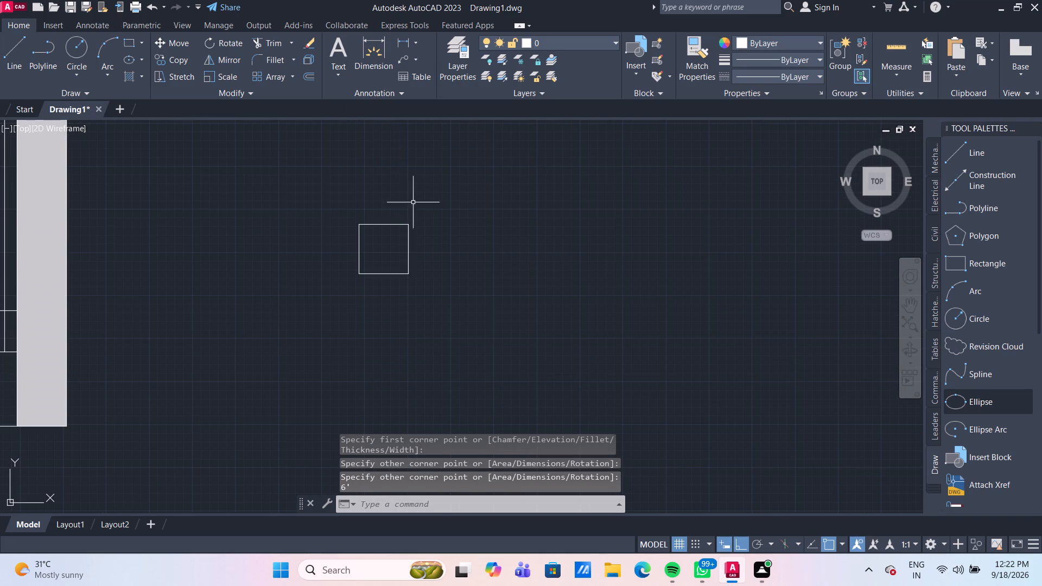
{"action": "left_click_drag", "start_coordinate": [893, 43], "coordinate": [875, 58]}
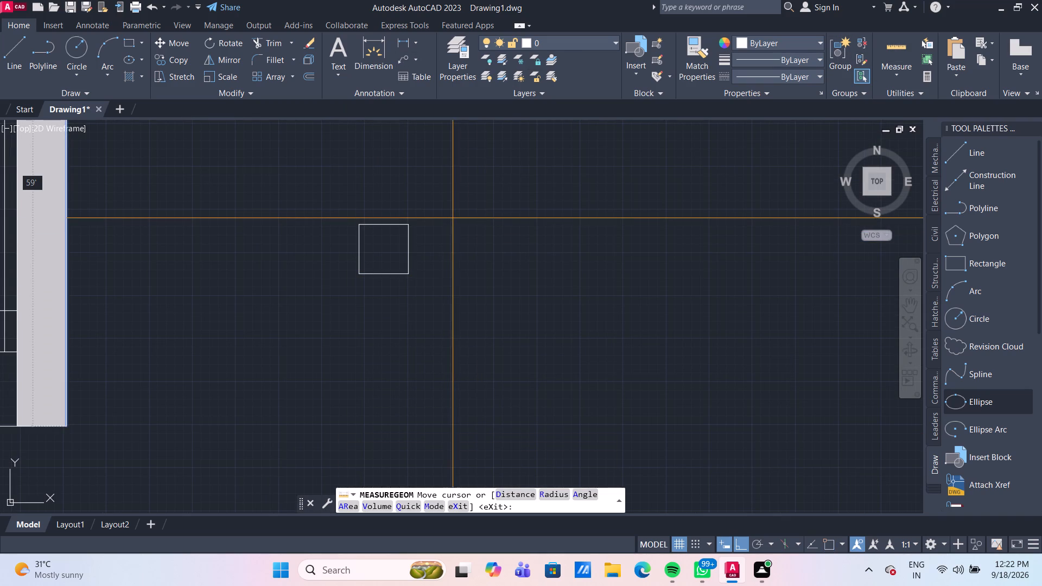
{"action": "key", "text": "Escape"}
Offset the 6' square inward by 4" to form the window frame.
{"action": "scroll", "coordinate": [449, 234], "scroll_direction": "up", "scroll_amount": 1}
{"action": "middle_click_drag", "start_coordinate": [449, 234], "coordinate": [384, 220]}
{"action": "scroll", "coordinate": [384, 220], "scroll_direction": "up", "scroll_amount": 1}
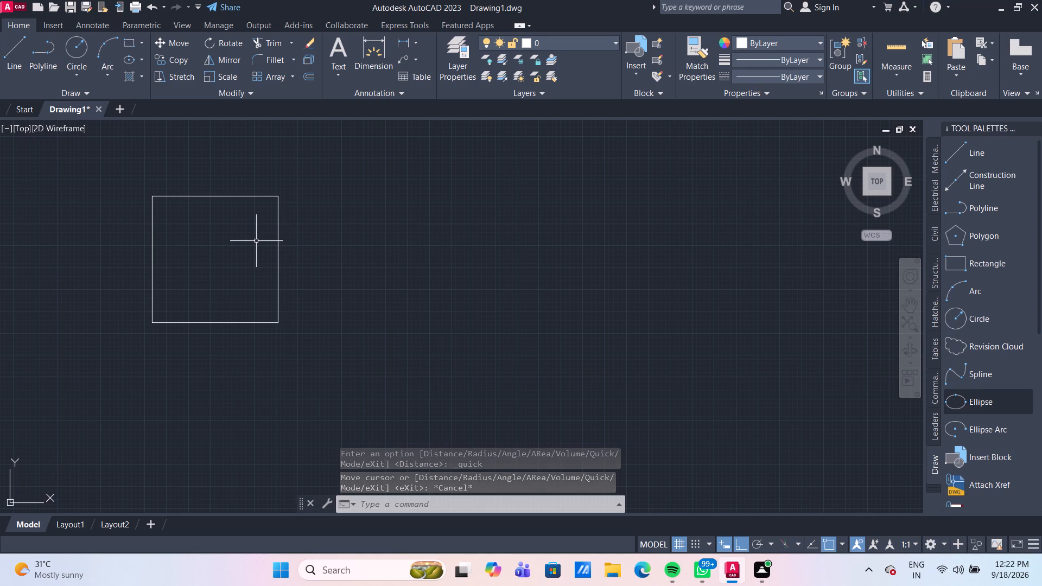
{"action": "key", "text": "o"}
{"action": "key", "text": "Return"}
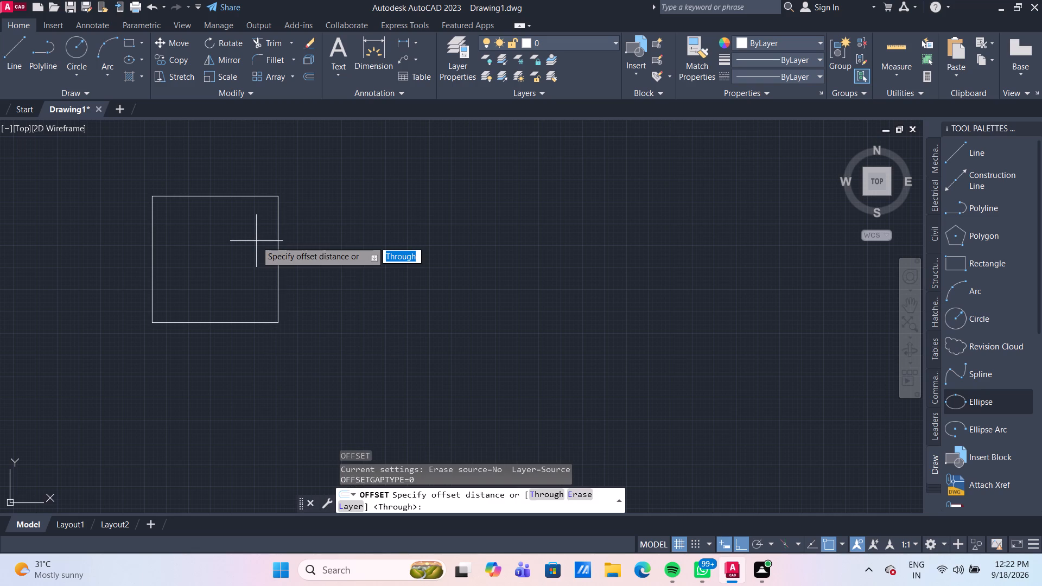
{"action": "key", "text": "Return"}
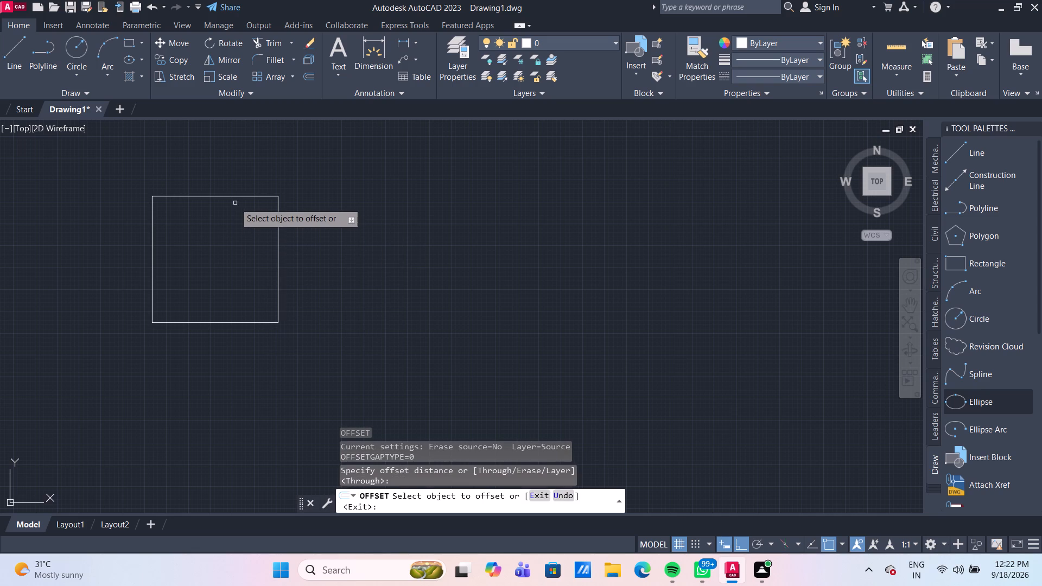
{"action": "left_click", "coordinate": [231, 196]}
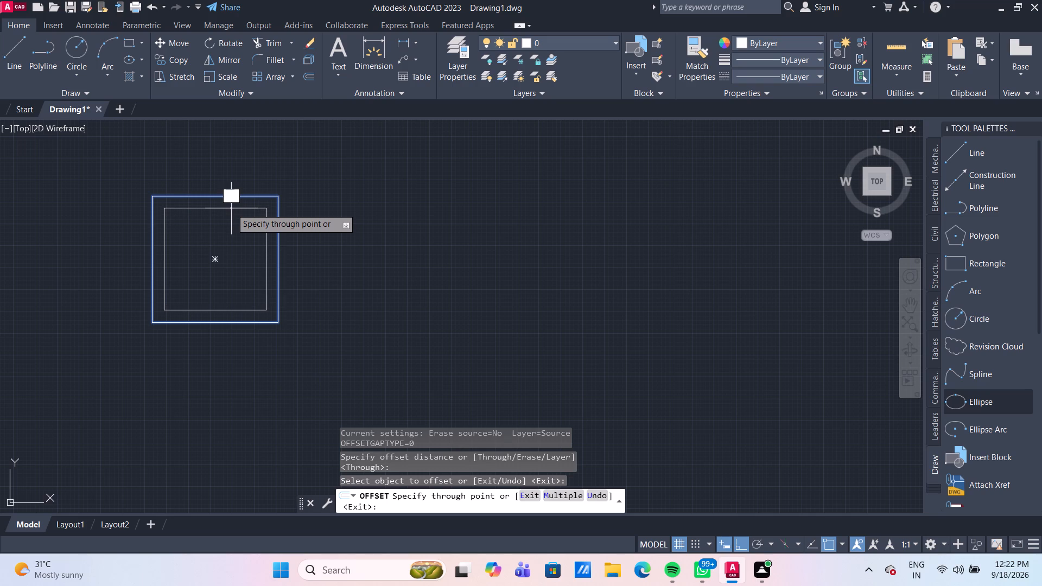
{"action": "type", "text": "4\""}
{"action": "key", "text": "Return"}
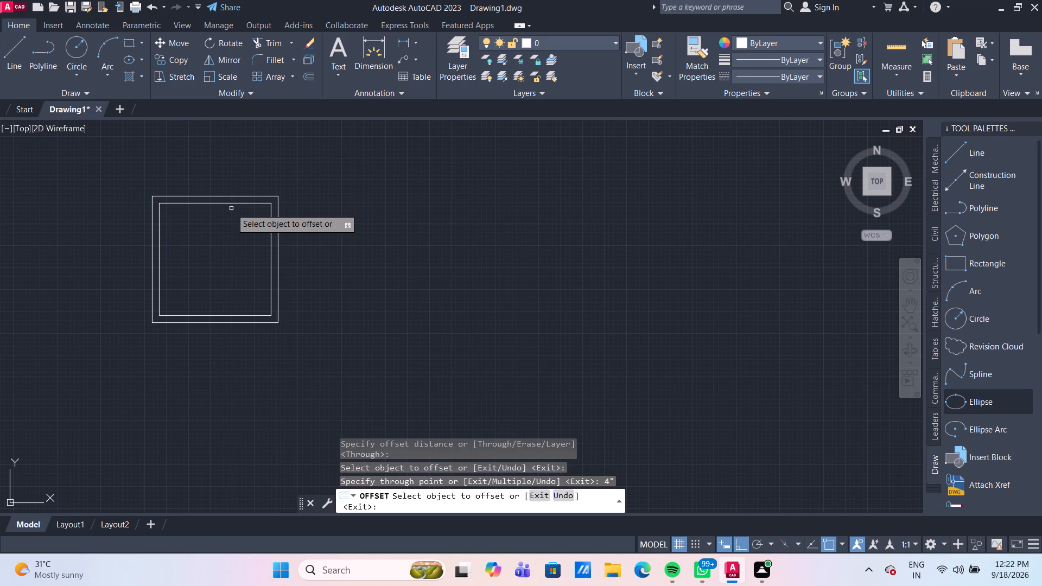
{"action": "key", "text": "Escape"}
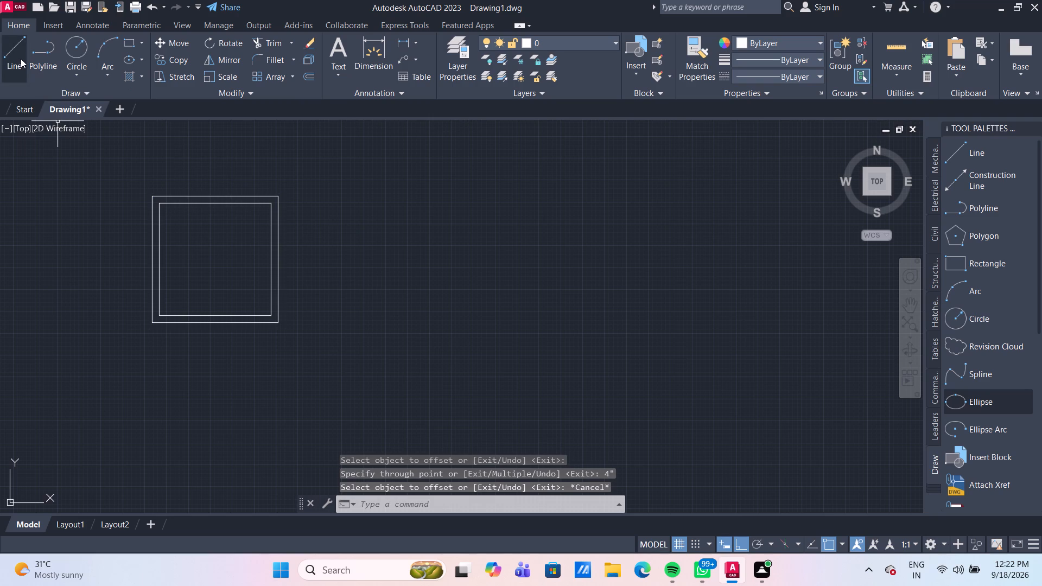
Draw a vertical line between the top and bottom midpoints of the inner frame rectangle.
{"action": "left_click", "coordinate": [19, 57]}
{"action": "left_click", "coordinate": [212, 207]}
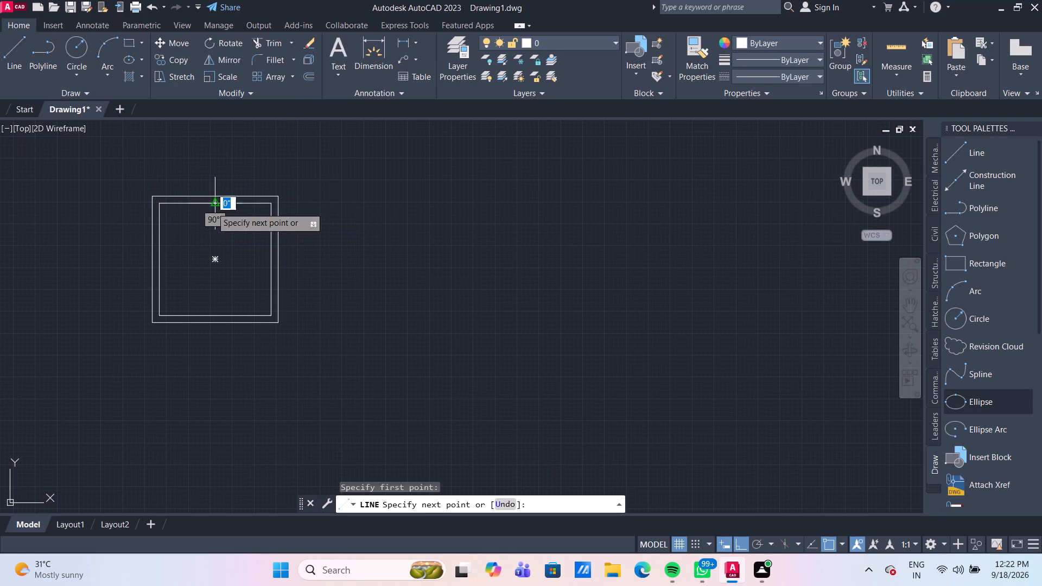
{"action": "left_click", "coordinate": [215, 317]}
{"action": "key", "text": "Escape"}
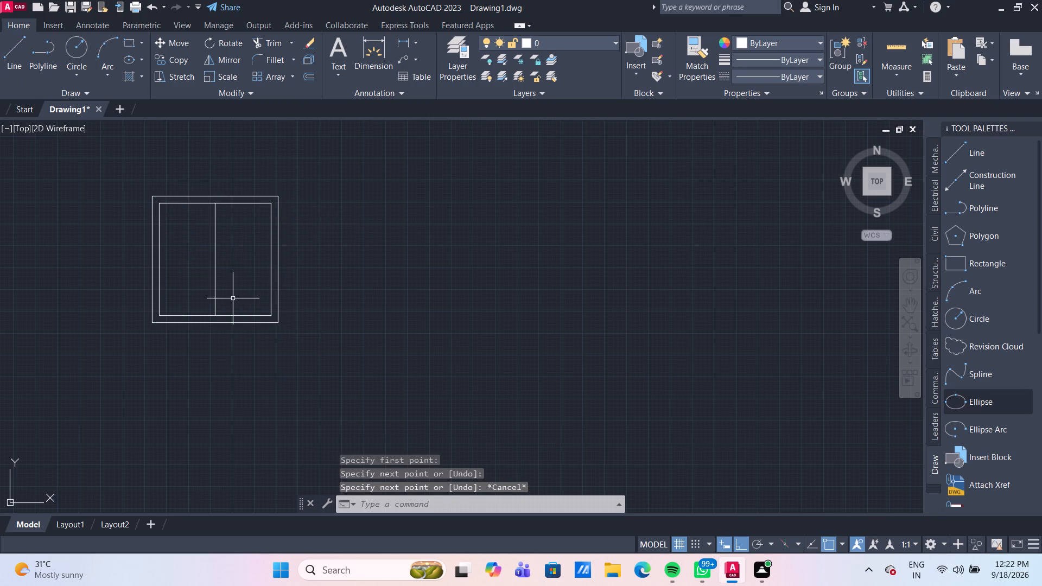
Offset the window's vertical centre line by 2" to each side to form the mullion.
{"action": "key", "text": "o"}
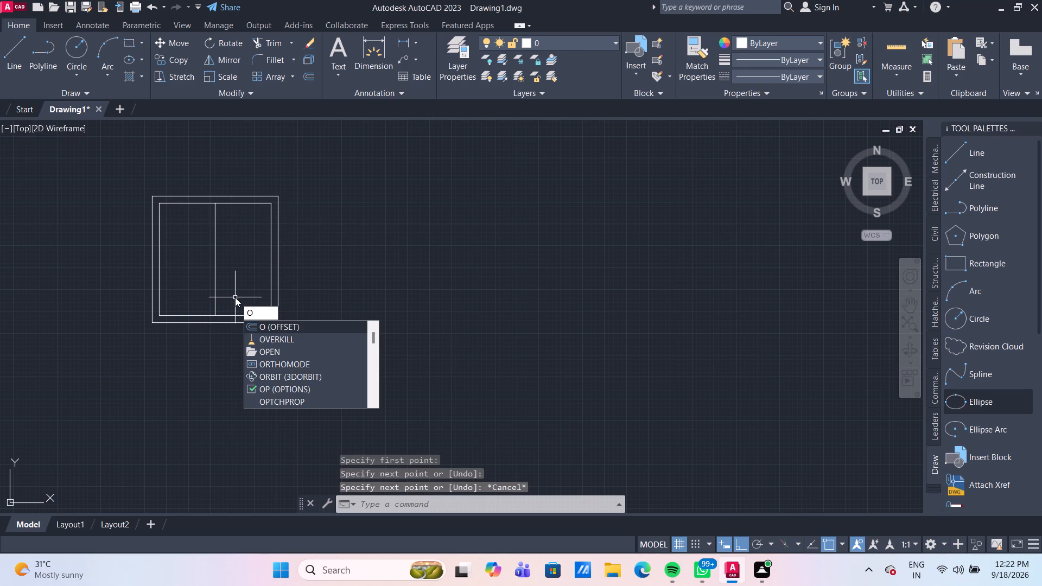
{"action": "key", "text": "Return"}
{"action": "key", "text": "Return"}
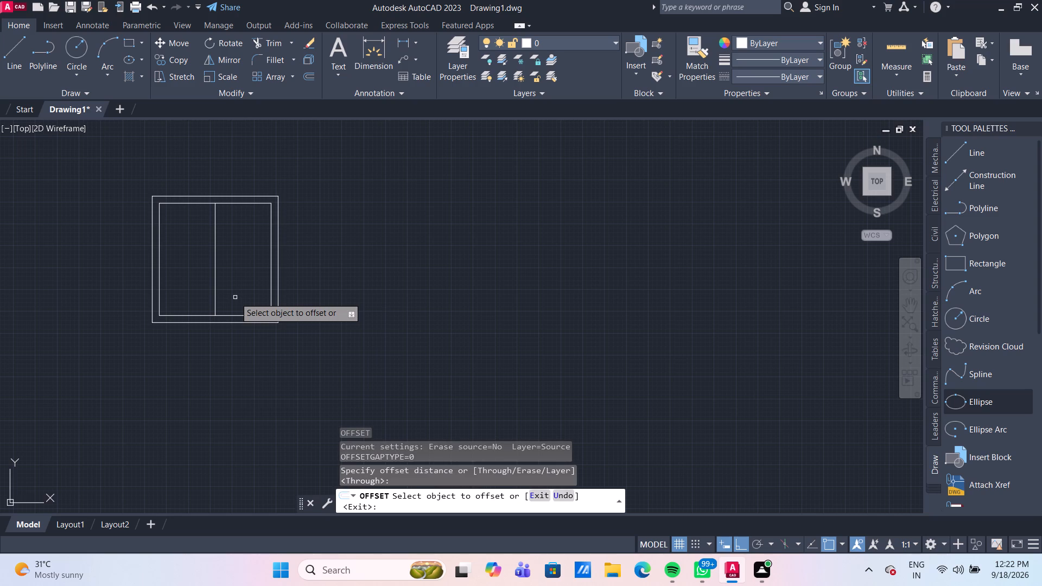
{"action": "left_click", "coordinate": [215, 272]}
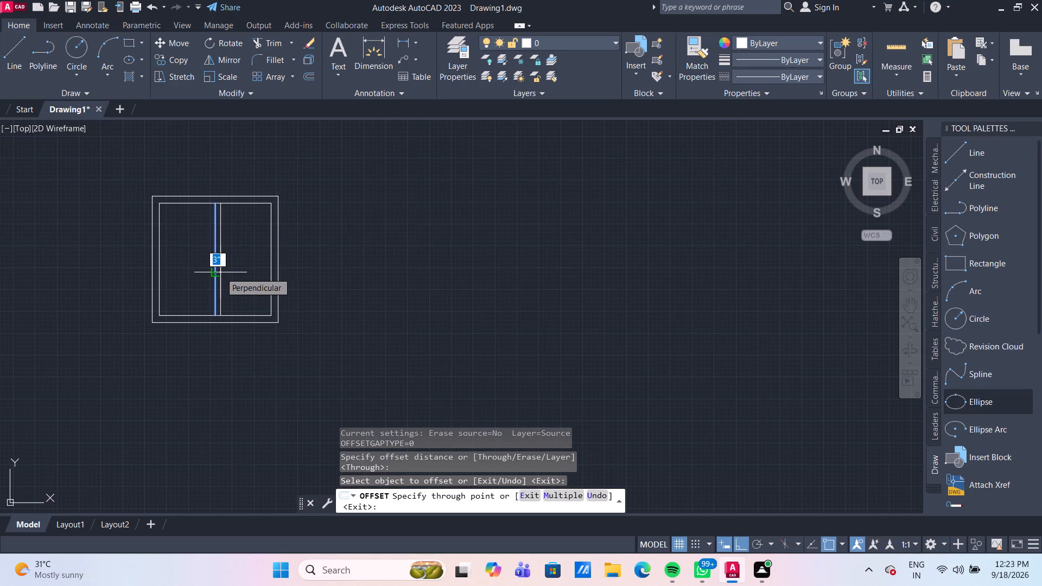
{"action": "key", "text": "2"}
{"action": "key", "text": "shift+quotedbl"}
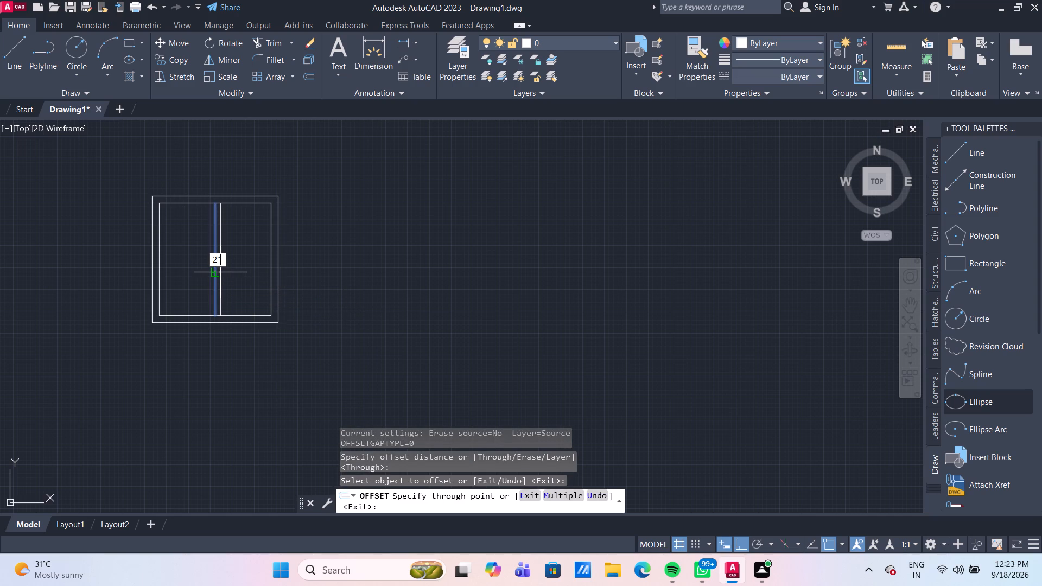
{"action": "key", "text": "Return"}
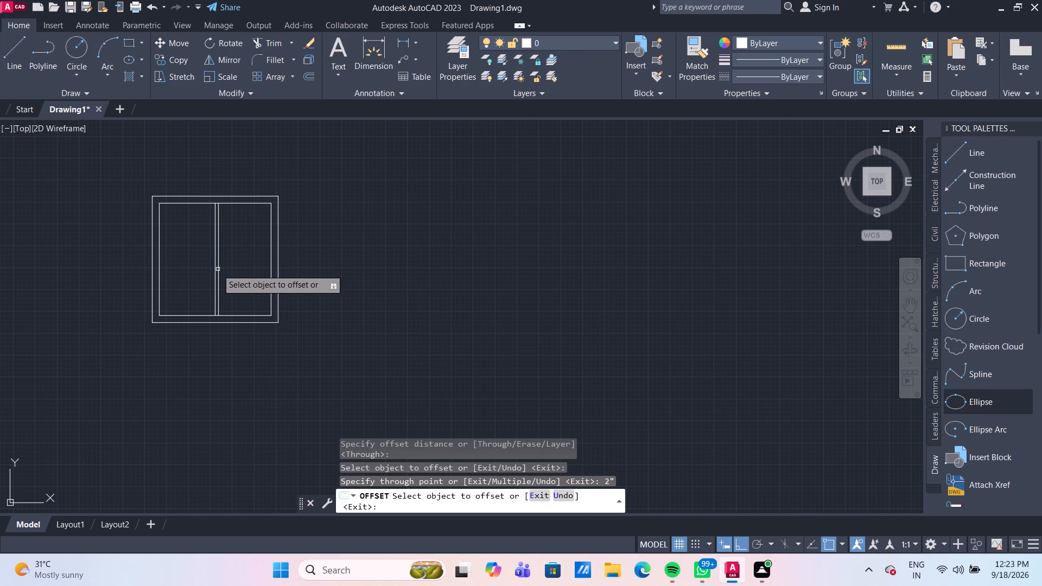
{"action": "left_click", "coordinate": [215, 273]}
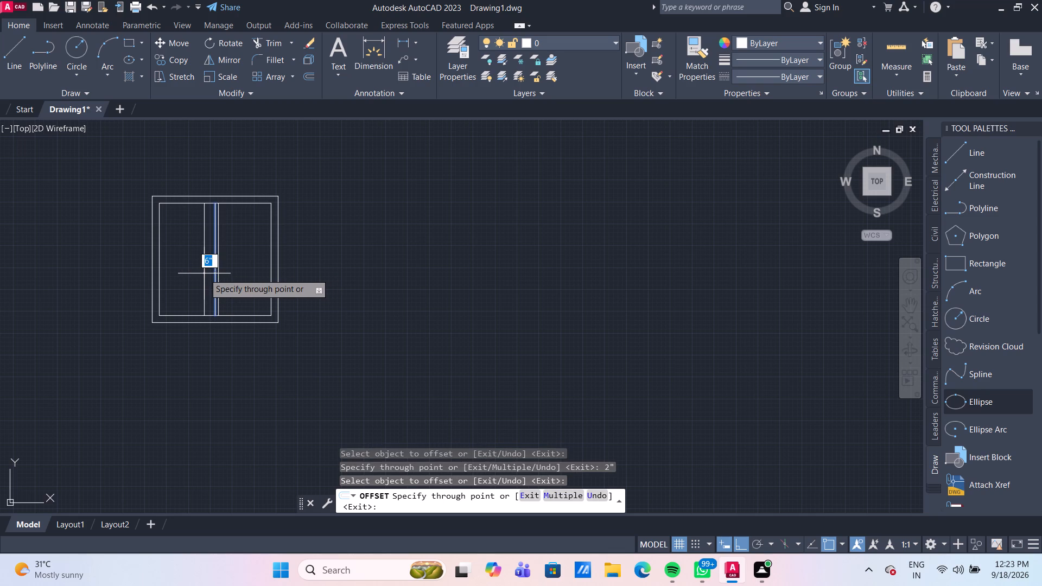
{"action": "type", "text": "2\""}
{"action": "key", "text": "Return"}
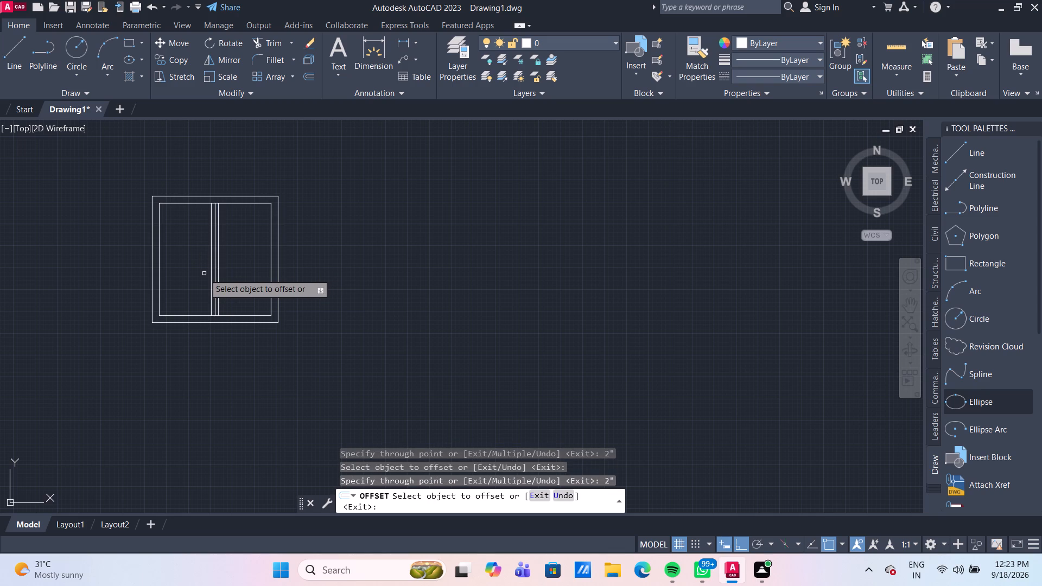
{"action": "scroll", "coordinate": [204, 274], "scroll_direction": "up", "scroll_amount": 2}
{"action": "key", "text": "Escape"}
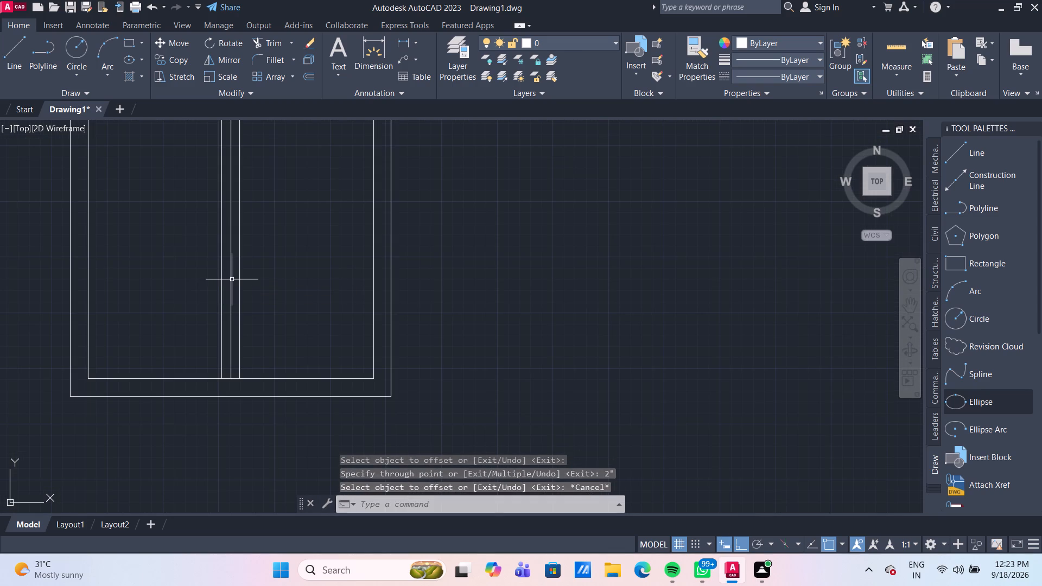
Delete the original centre line between the two mullion lines.
{"action": "left_click", "coordinate": [231, 279]}
{"action": "key", "text": "Delete"}
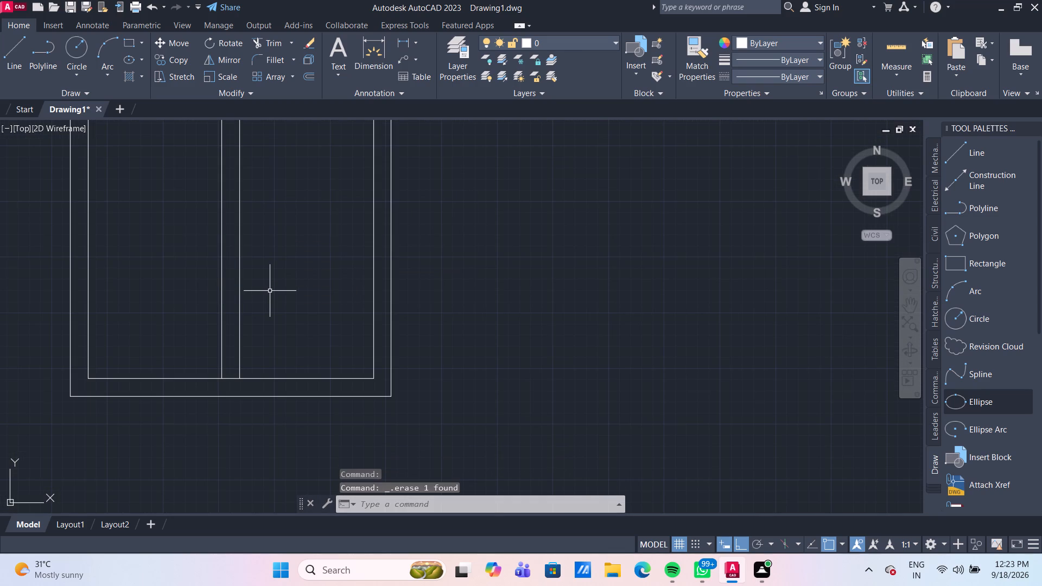
Trim the inner frame's bottom and top edges between the two mullion lines.
{"action": "type", "text": "TR"}
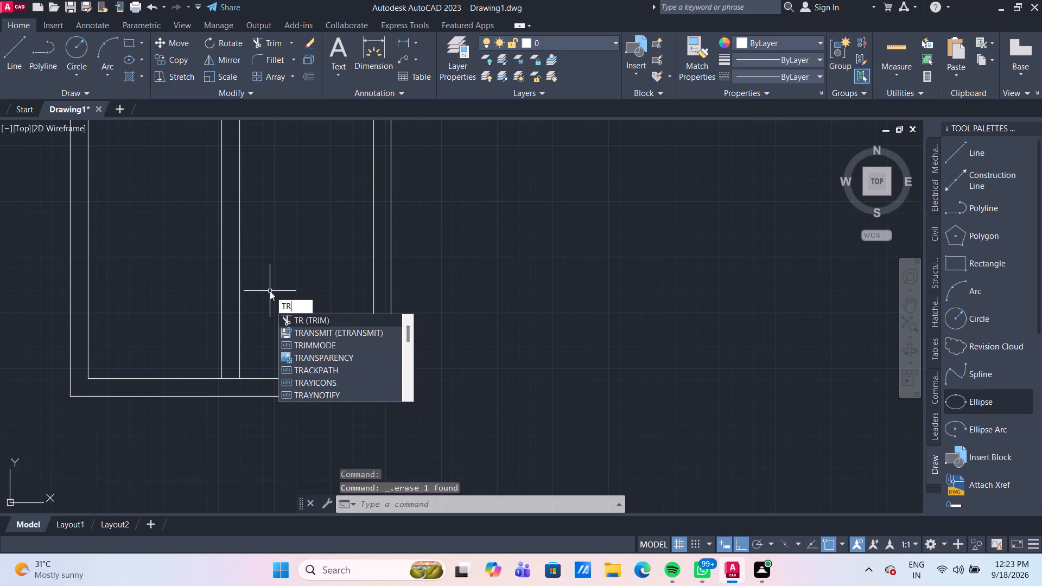
{"action": "key", "text": "Return"}
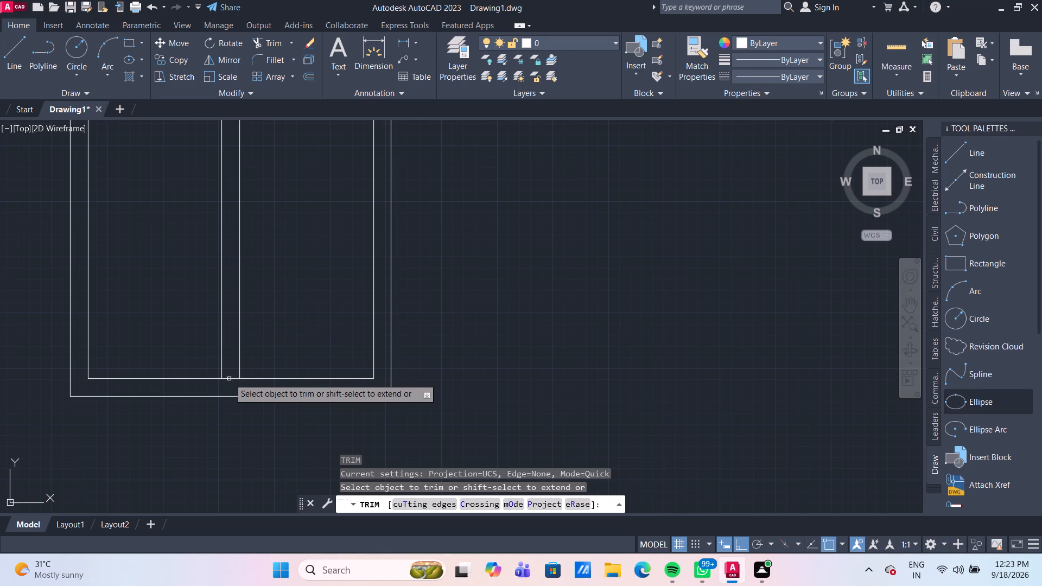
{"action": "left_click", "coordinate": [229, 378]}
{"action": "scroll", "coordinate": [265, 256], "scroll_direction": "down", "scroll_amount": 3}
{"action": "middle_click_drag", "start_coordinate": [265, 254], "coordinate": [272, 309]}
{"action": "scroll", "coordinate": [275, 268], "scroll_direction": "up", "scroll_amount": 3}
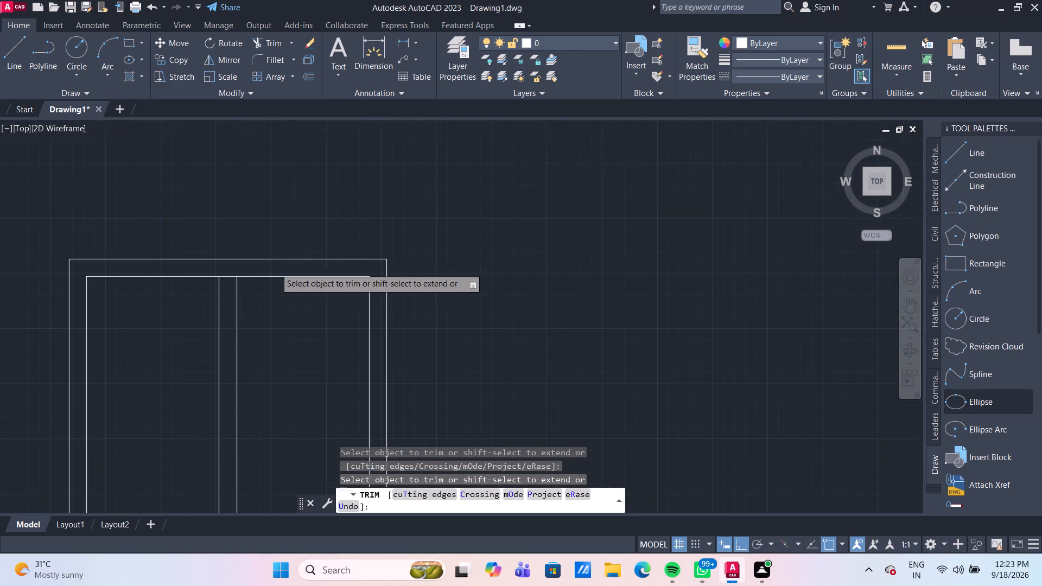
{"action": "left_click", "coordinate": [232, 275]}
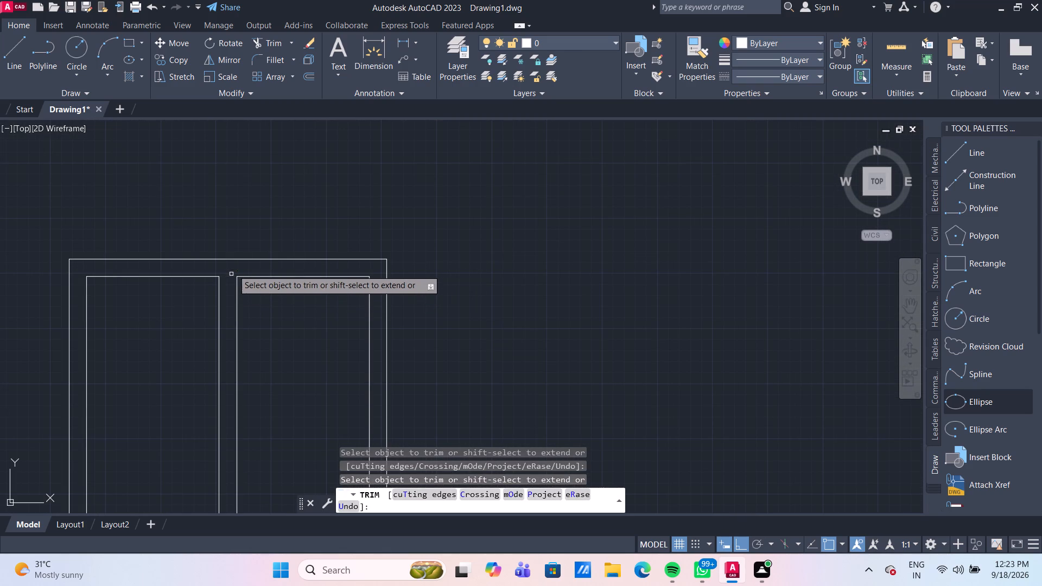
{"action": "scroll", "coordinate": [364, 209], "scroll_direction": "down", "scroll_amount": 4}
{"action": "key", "text": "Escape"}
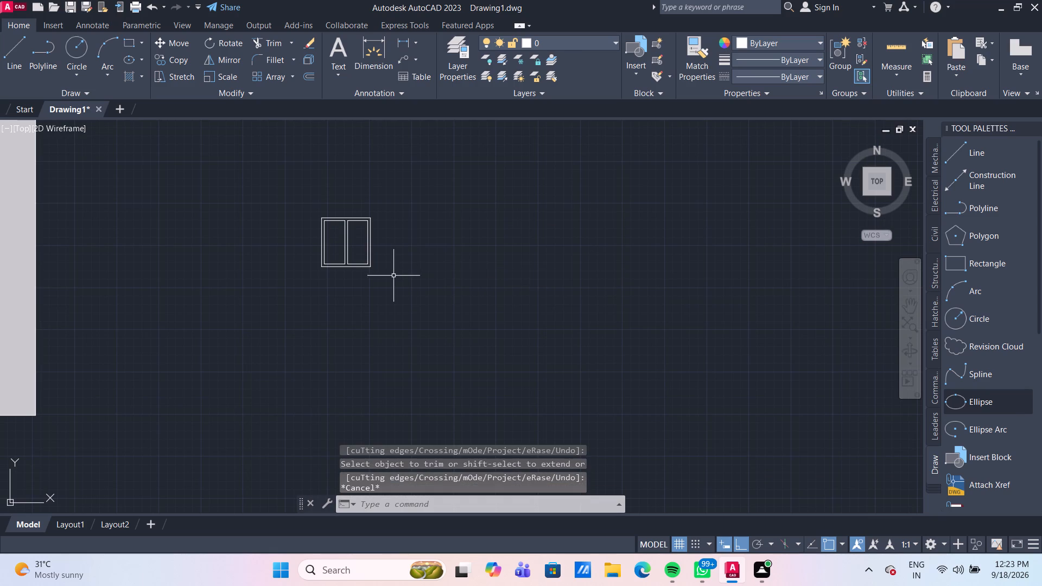
Move the complete two-panel window by its lower outer corner beside the side wall onto the intersection of the elevation's offset guide lines.
{"action": "scroll", "coordinate": [392, 276], "scroll_direction": "up", "scroll_amount": 1}
{"action": "left_click_drag", "start_coordinate": [392, 276], "coordinate": [378, 262]}
{"action": "left_click", "coordinate": [227, 160]}
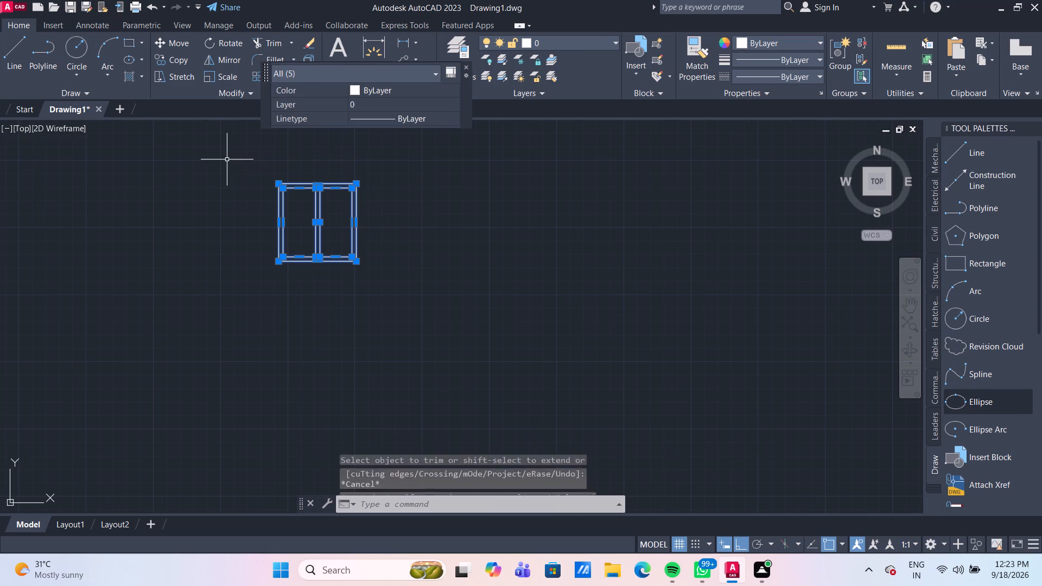
{"action": "key", "text": "m"}
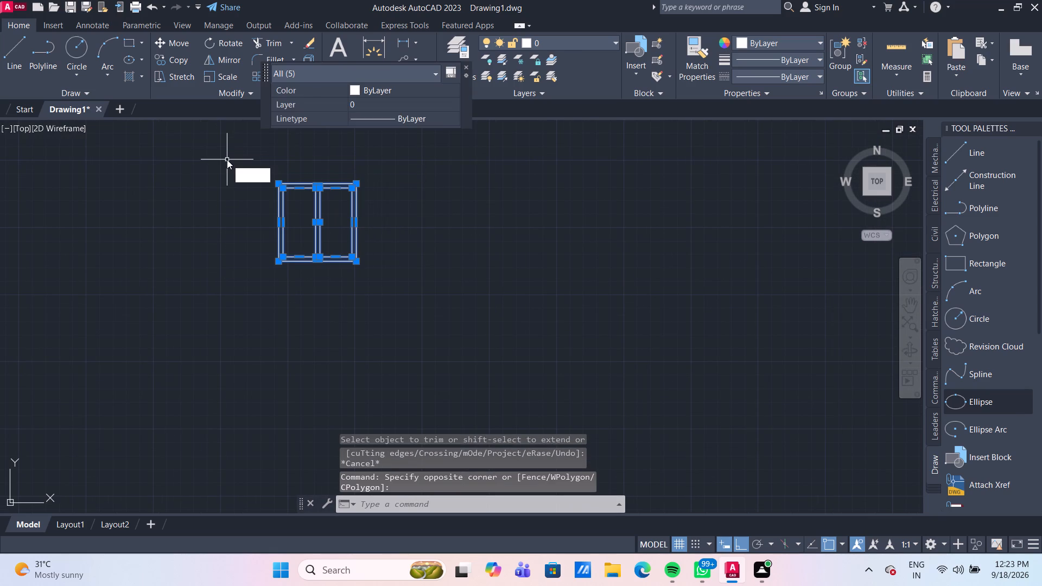
{"action": "key", "text": "Return"}
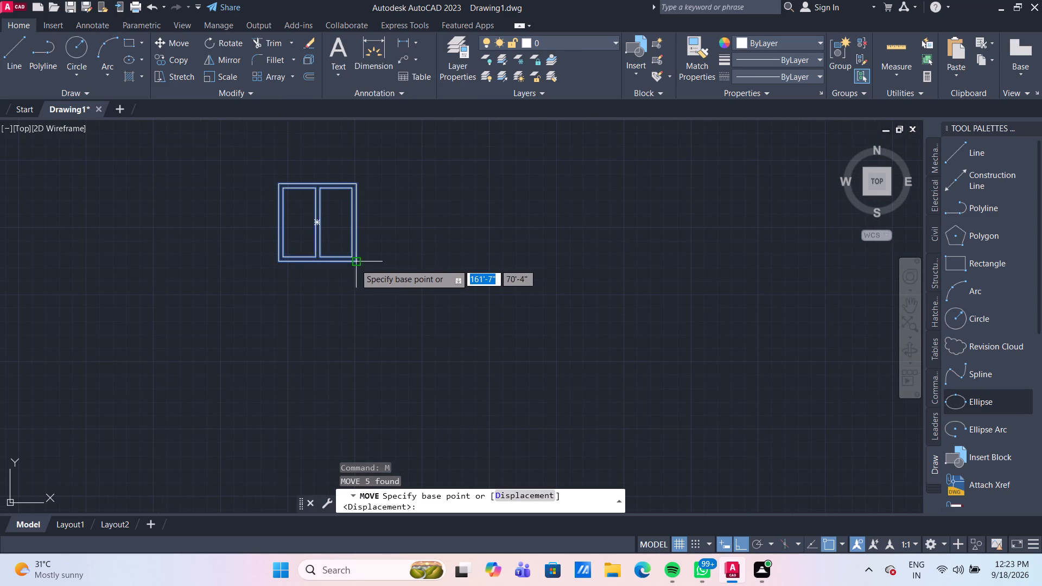
{"action": "left_click", "coordinate": [358, 264]}
{"action": "scroll", "coordinate": [233, 279], "scroll_direction": "down", "scroll_amount": 3}
{"action": "middle_click_drag", "start_coordinate": [227, 279], "coordinate": [228, 278]}
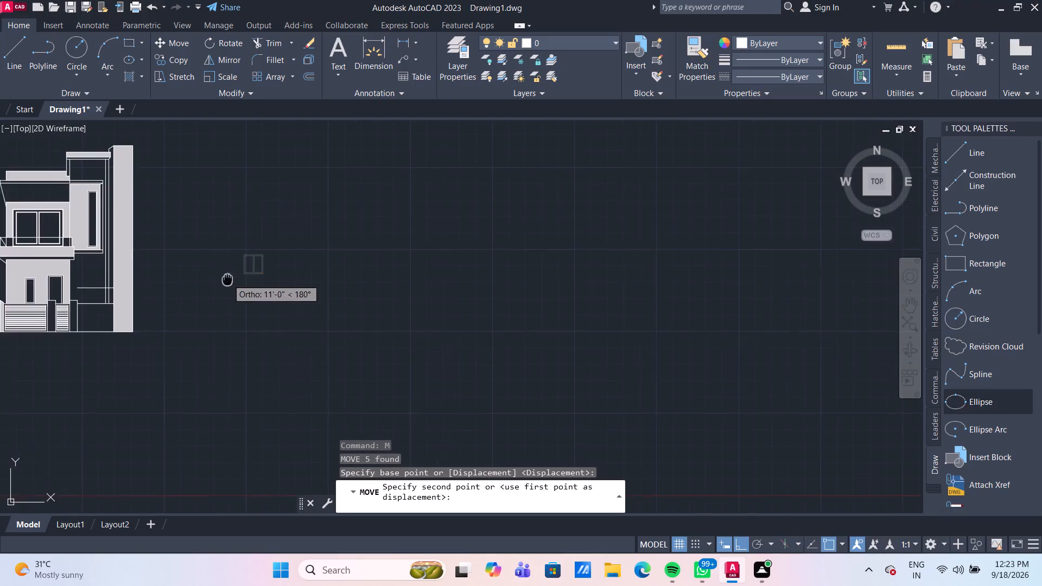
{"action": "middle_click_drag", "start_coordinate": [228, 278], "coordinate": [302, 253]}
{"action": "scroll", "coordinate": [150, 279], "scroll_direction": "up", "scroll_amount": 3}
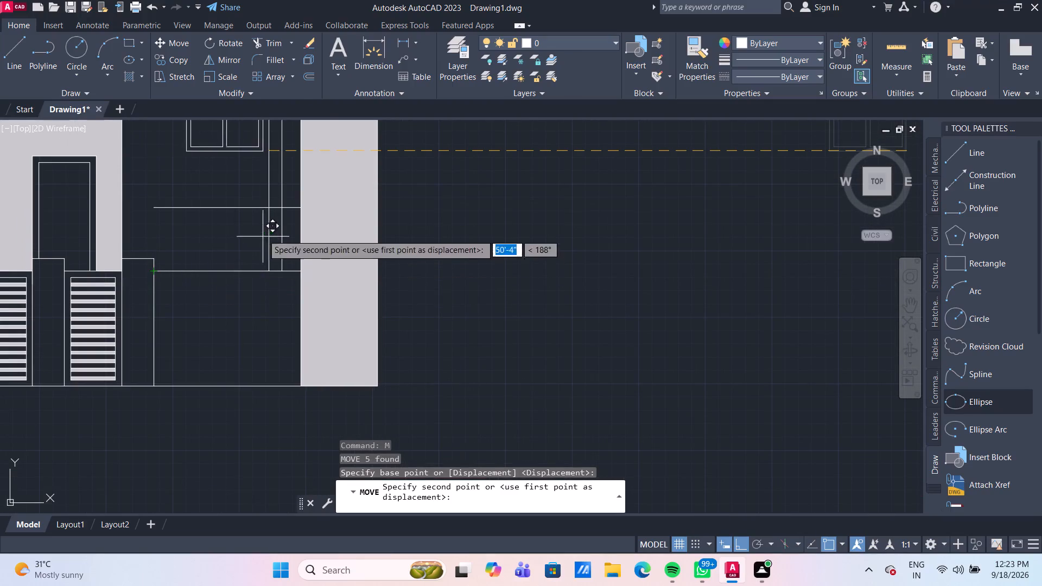
{"action": "scroll", "coordinate": [266, 199], "scroll_direction": "up", "scroll_amount": 1}
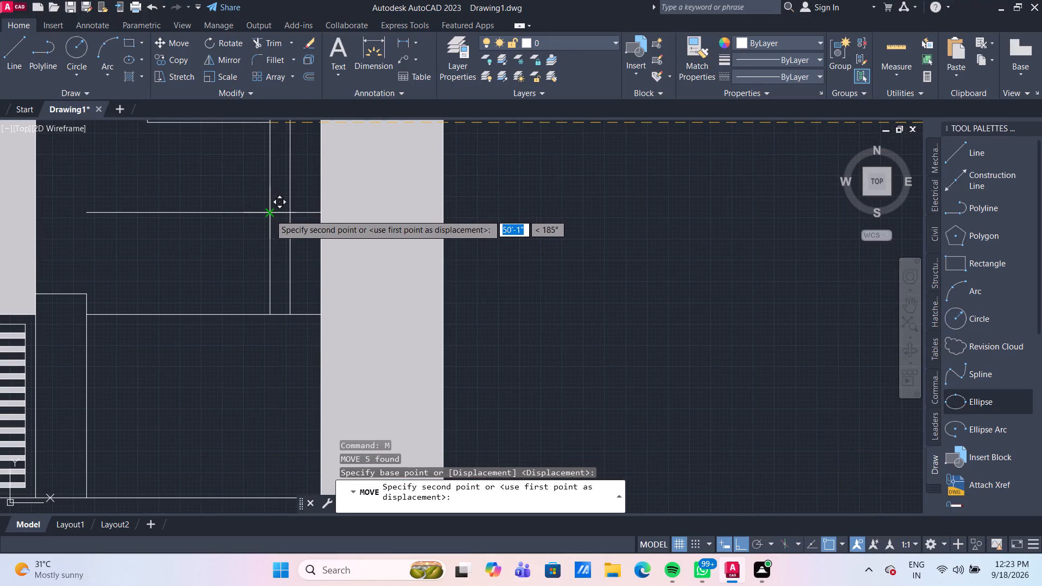
{"action": "left_click", "coordinate": [270, 214]}
{"action": "scroll", "coordinate": [295, 226], "scroll_direction": "down", "scroll_amount": 2}
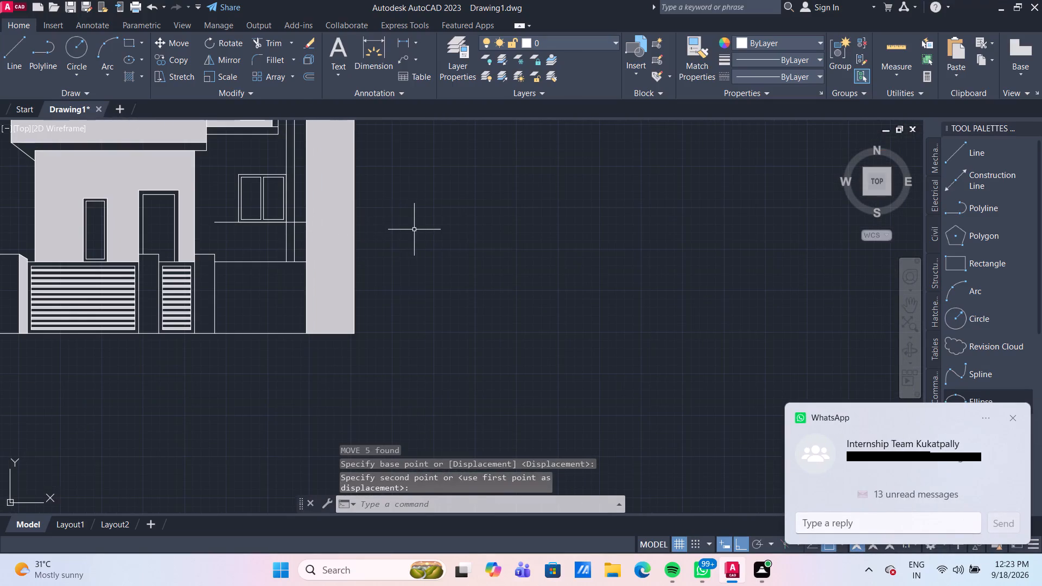
{"action": "key", "text": "Escape"}
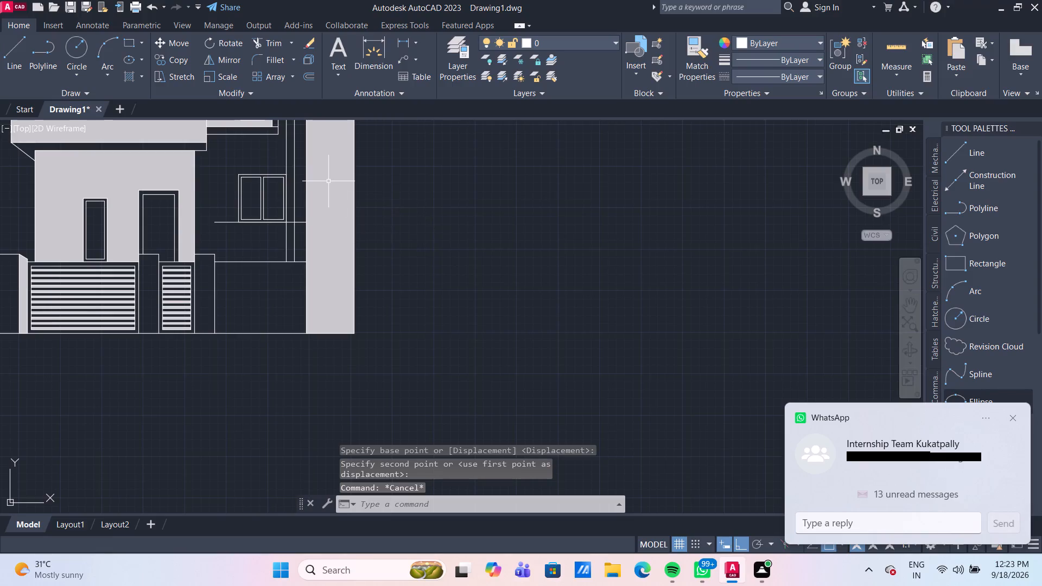
Delete the vertical and horizontal guide lines used to place the side-wall window.
{"action": "left_click", "coordinate": [285, 148]}
{"action": "left_click", "coordinate": [228, 222]}
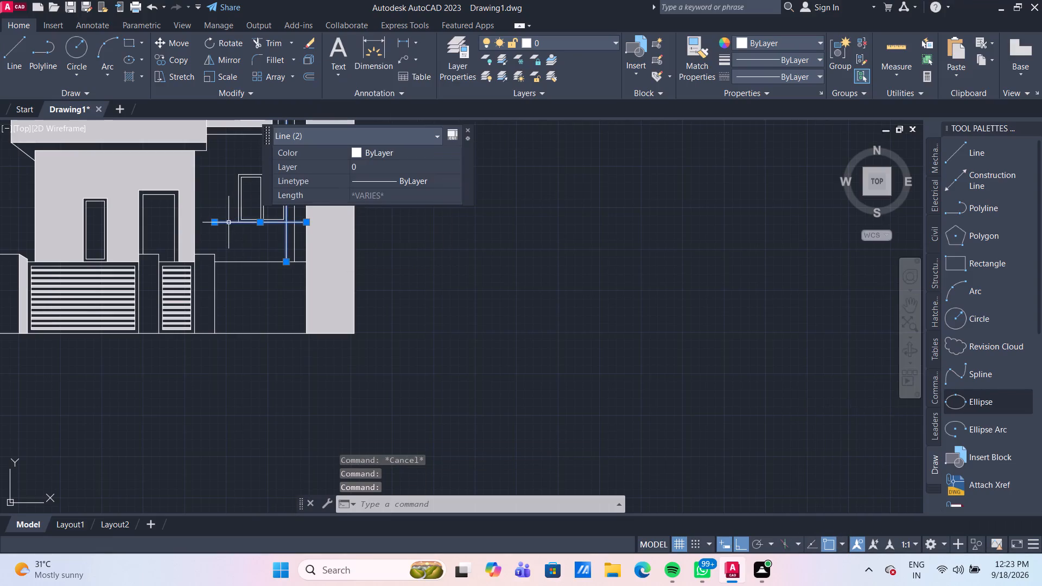
{"action": "key", "text": "Delete"}
Draw a line from the pillar top up the door's inner frame edge 2', continuing 6" horizontally into the door.
{"action": "scroll", "coordinate": [525, 280], "scroll_direction": "down", "scroll_amount": 2}
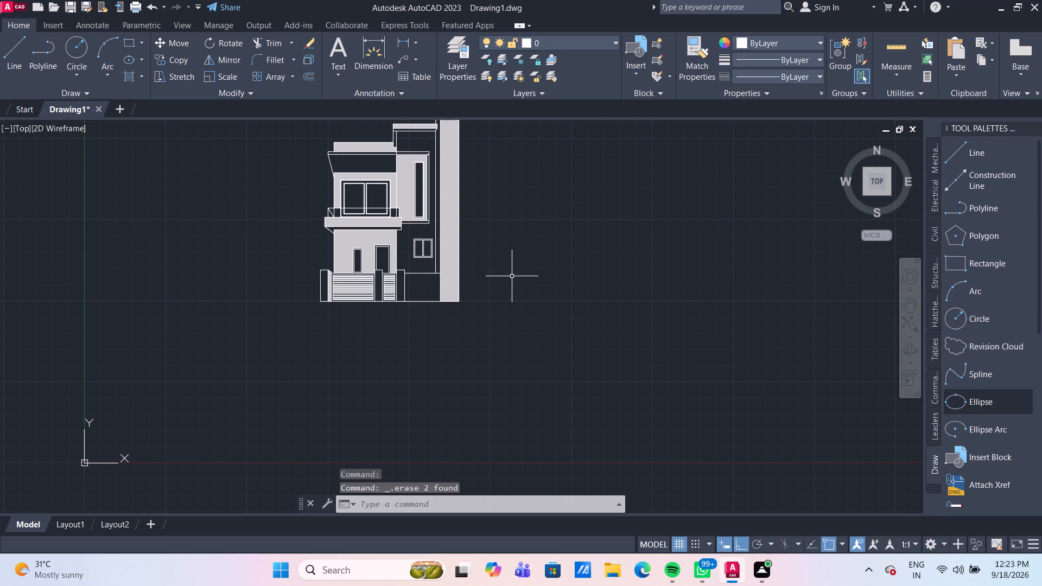
{"action": "scroll", "coordinate": [513, 276], "scroll_direction": "up", "scroll_amount": 1}
{"action": "middle_click_drag", "start_coordinate": [515, 281], "coordinate": [512, 343]}
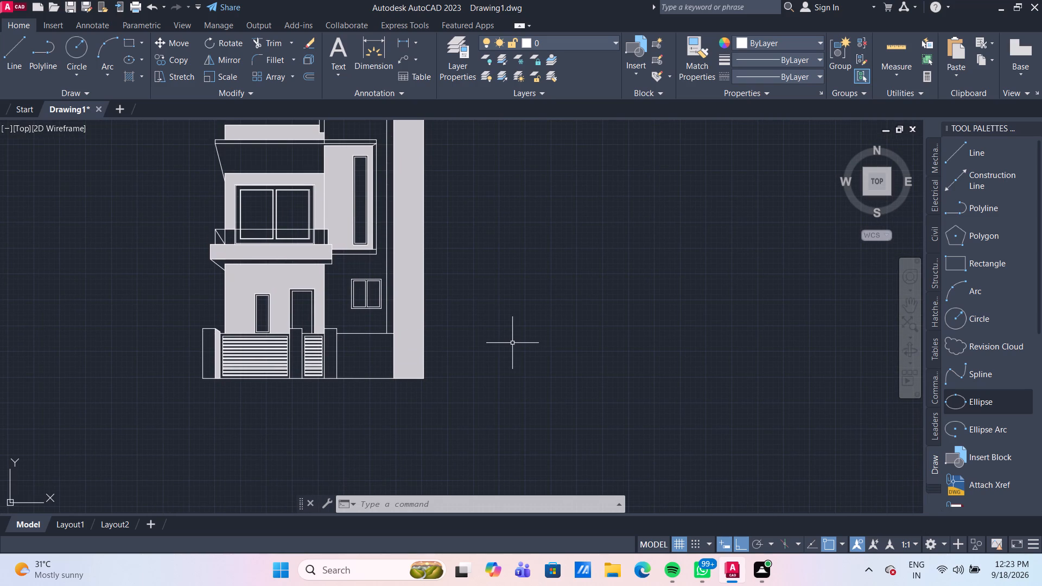
{"action": "scroll", "coordinate": [302, 343], "scroll_direction": "up", "scroll_amount": 2}
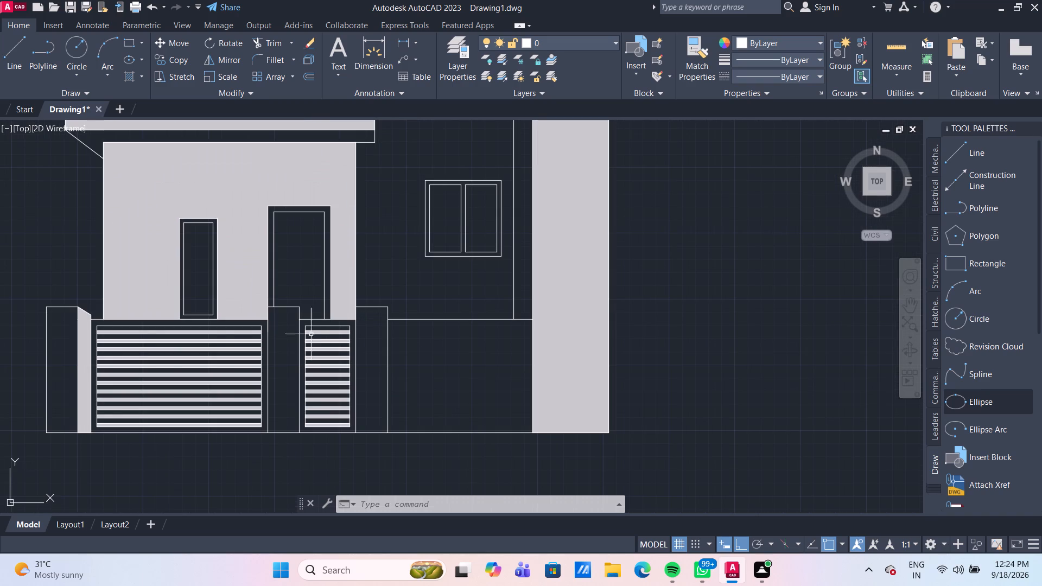
{"action": "scroll", "coordinate": [396, 291], "scroll_direction": "down", "scroll_amount": 1}
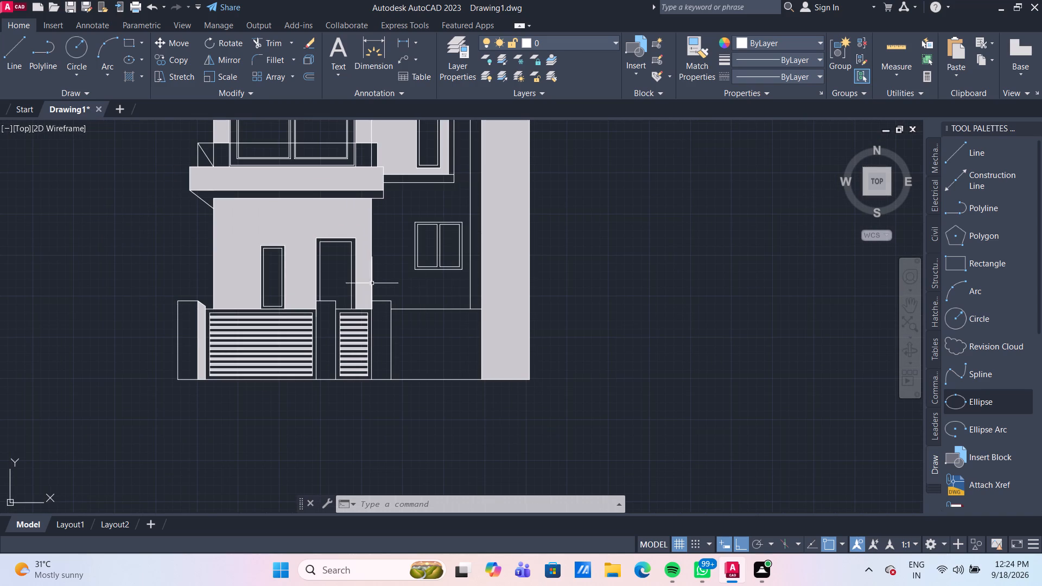
{"action": "scroll", "coordinate": [204, 206], "scroll_direction": "up", "scroll_amount": 1}
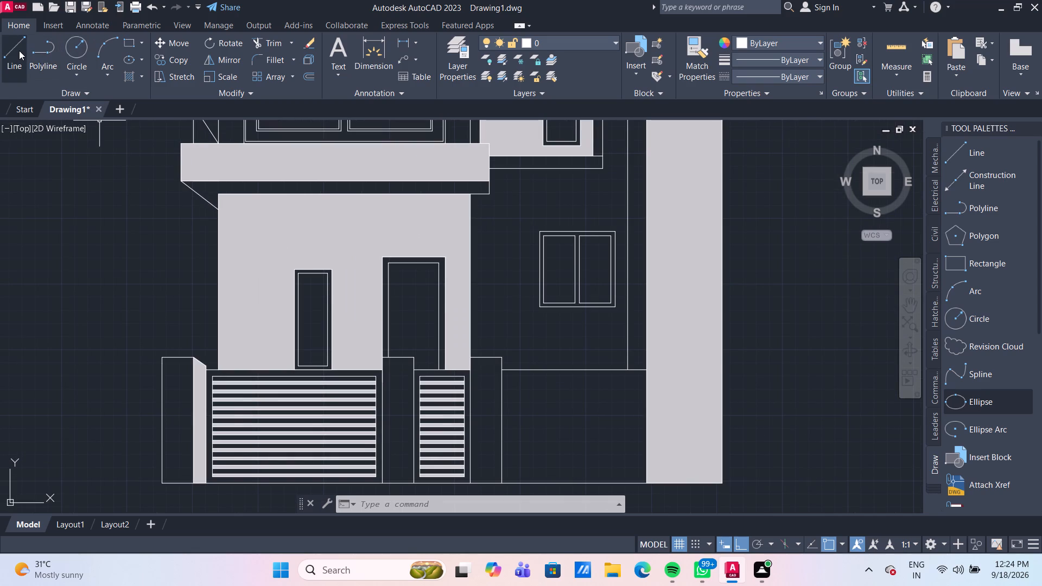
{"action": "left_click", "coordinate": [73, 52]}
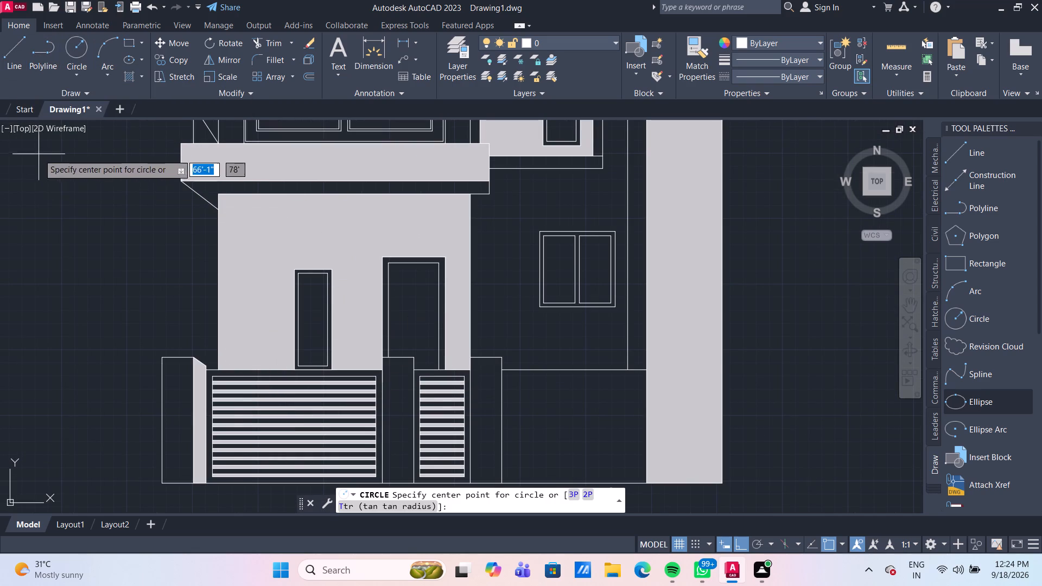
{"action": "left_click", "coordinate": [24, 52]}
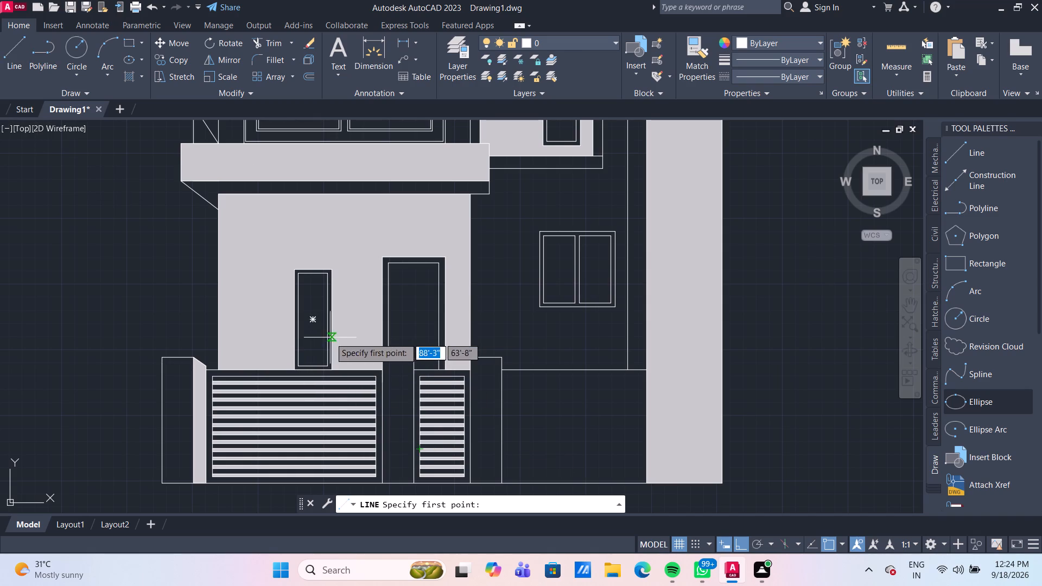
{"action": "scroll", "coordinate": [374, 324], "scroll_direction": "up", "scroll_amount": 1}
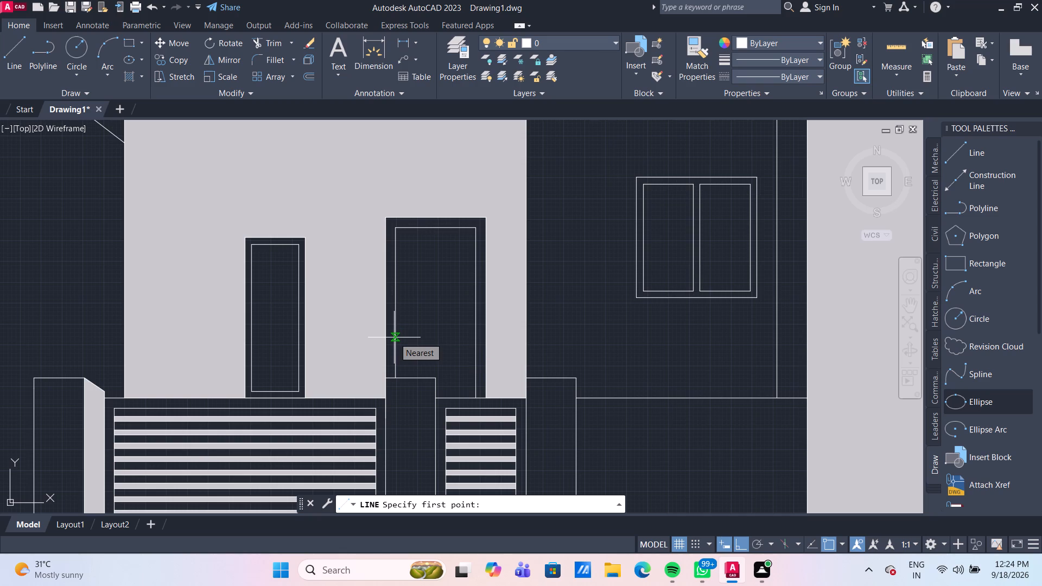
{"action": "left_click", "coordinate": [392, 377]}
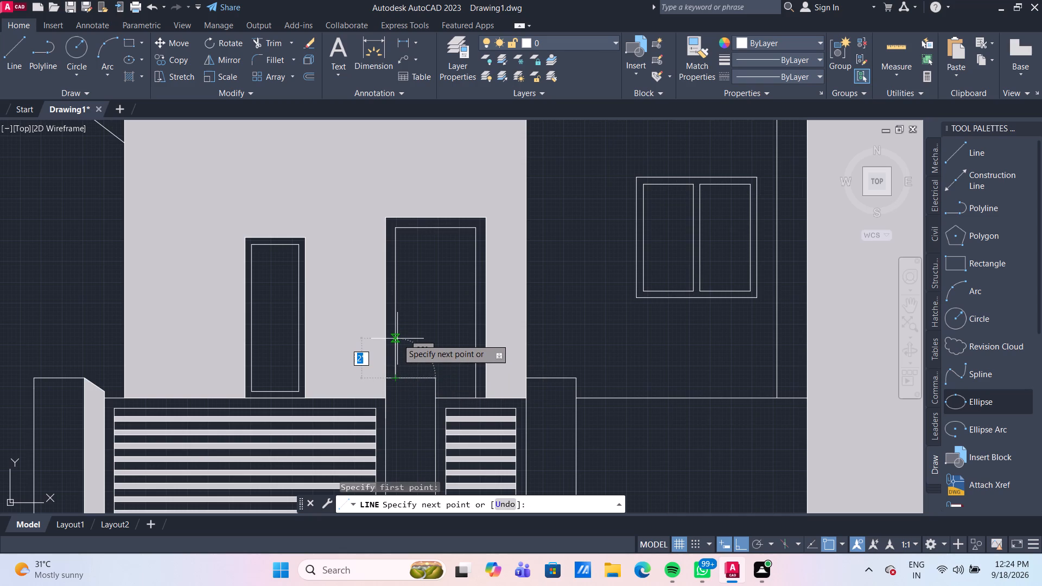
{"action": "type", "text": "2'"}
{"action": "key", "text": "Return"}
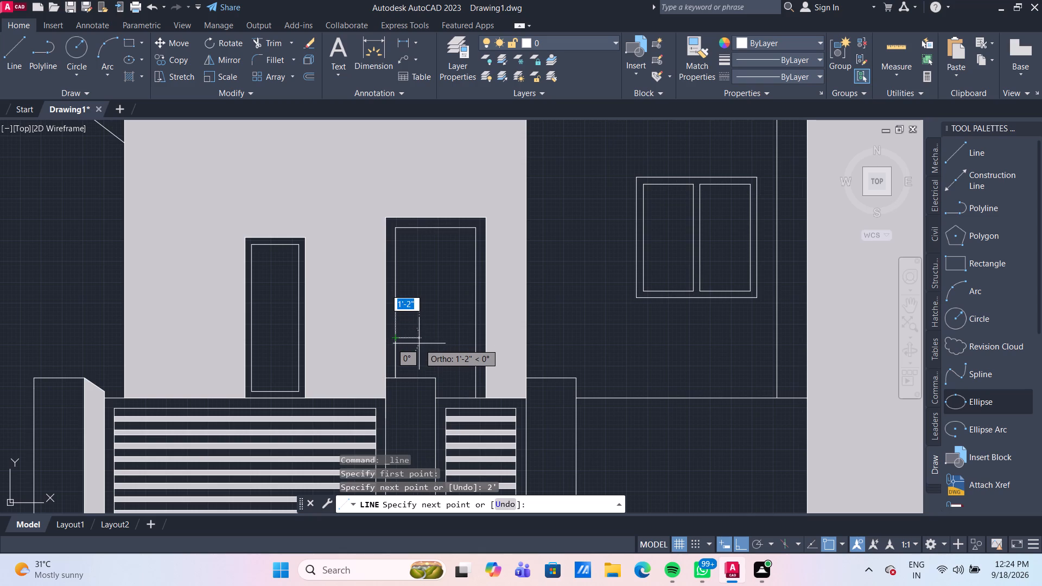
{"action": "key", "text": "6"}
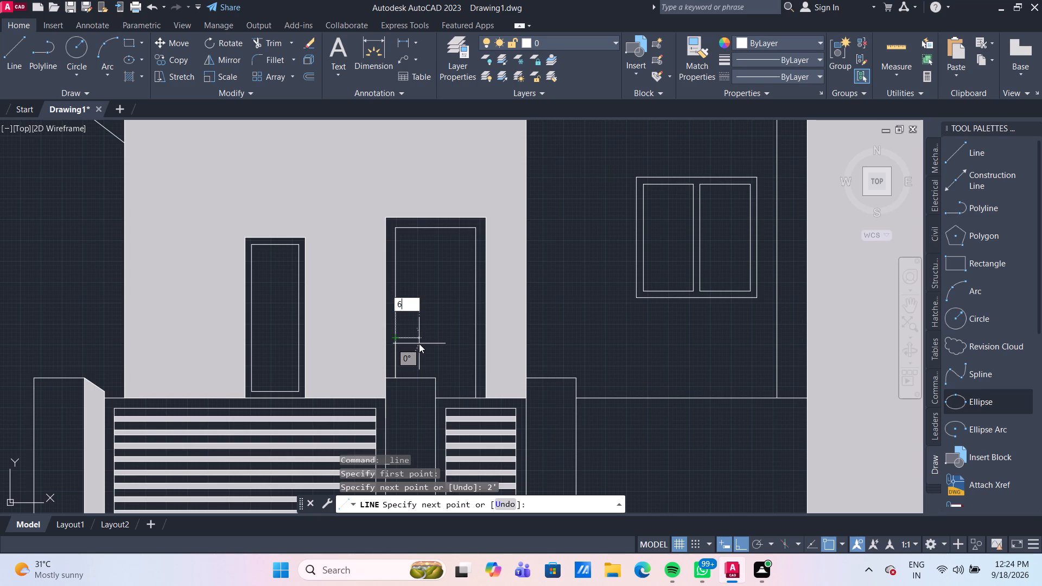
{"action": "key", "text": "shift+quotedbl"}
{"action": "key", "text": "Return"}
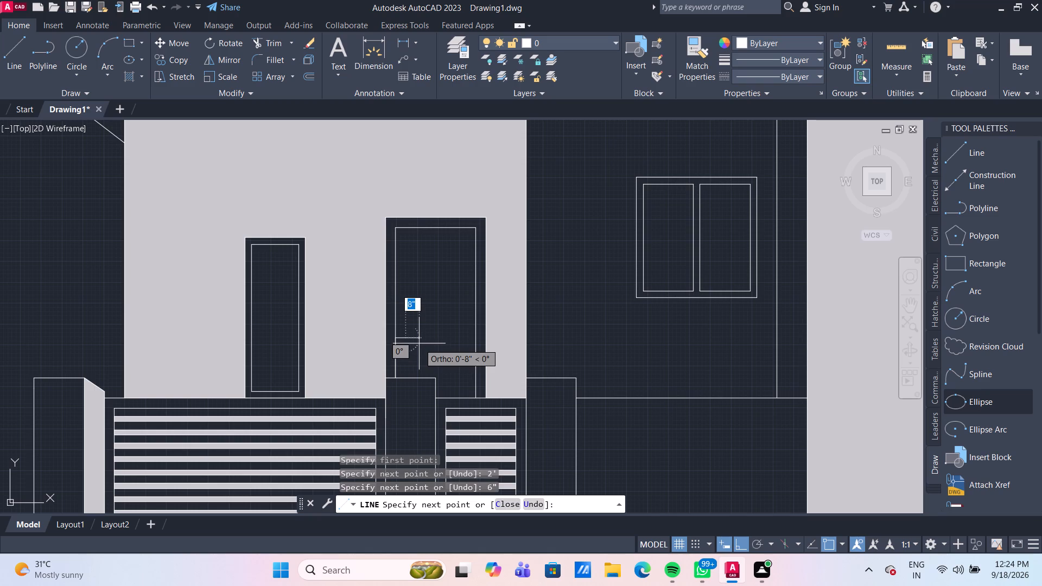
{"action": "key", "text": "Return"}
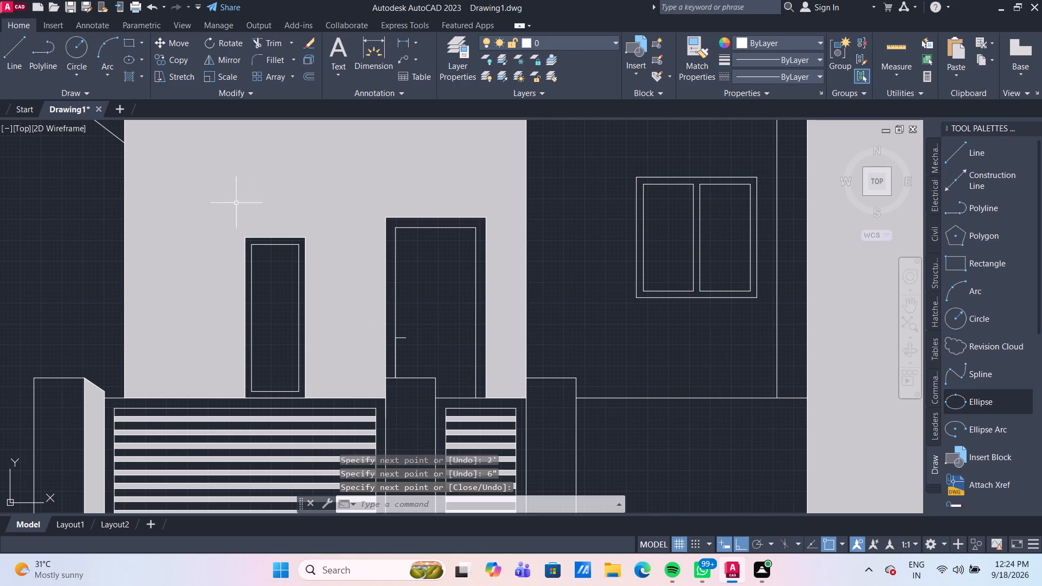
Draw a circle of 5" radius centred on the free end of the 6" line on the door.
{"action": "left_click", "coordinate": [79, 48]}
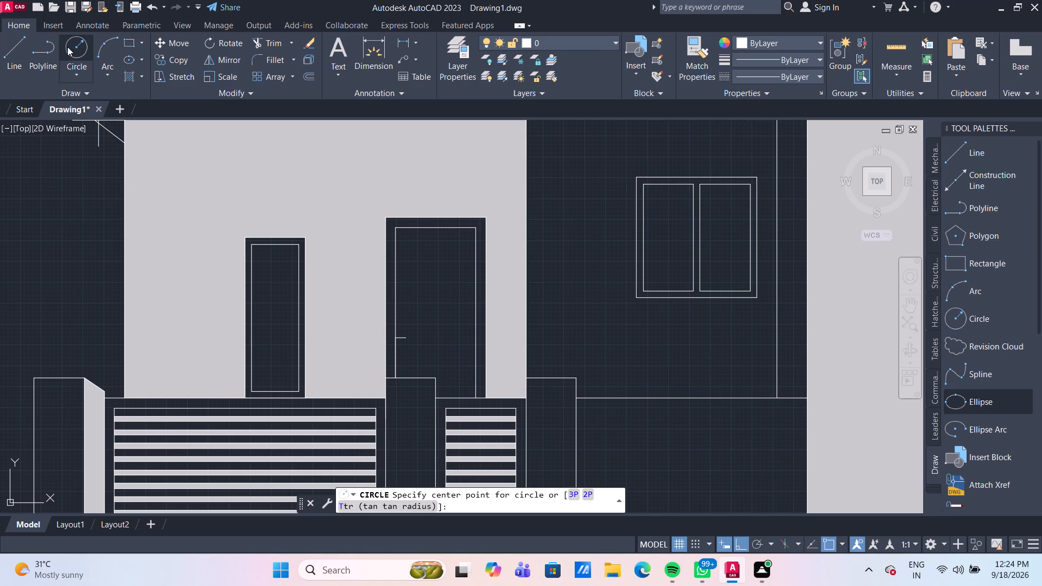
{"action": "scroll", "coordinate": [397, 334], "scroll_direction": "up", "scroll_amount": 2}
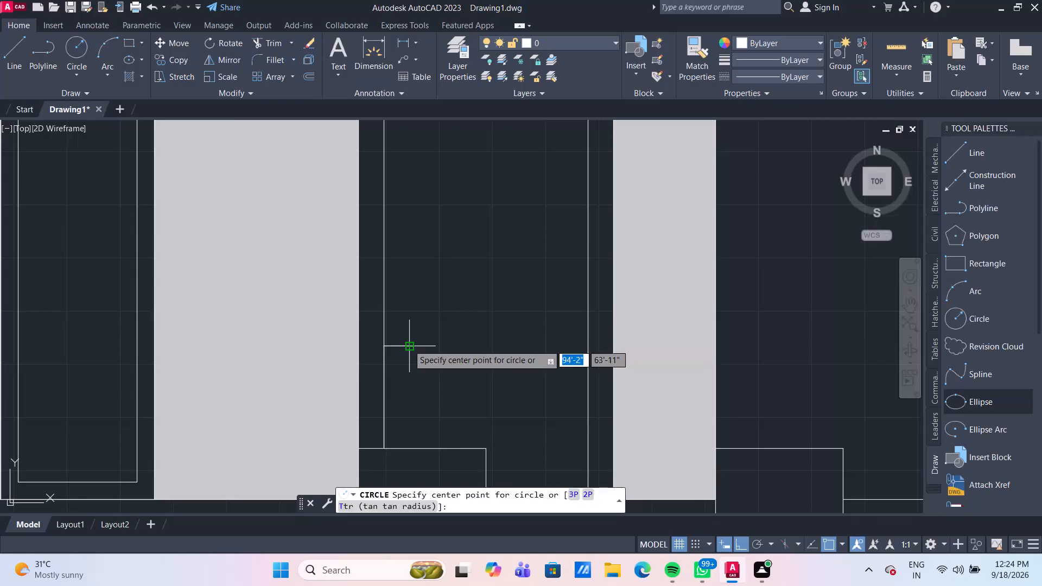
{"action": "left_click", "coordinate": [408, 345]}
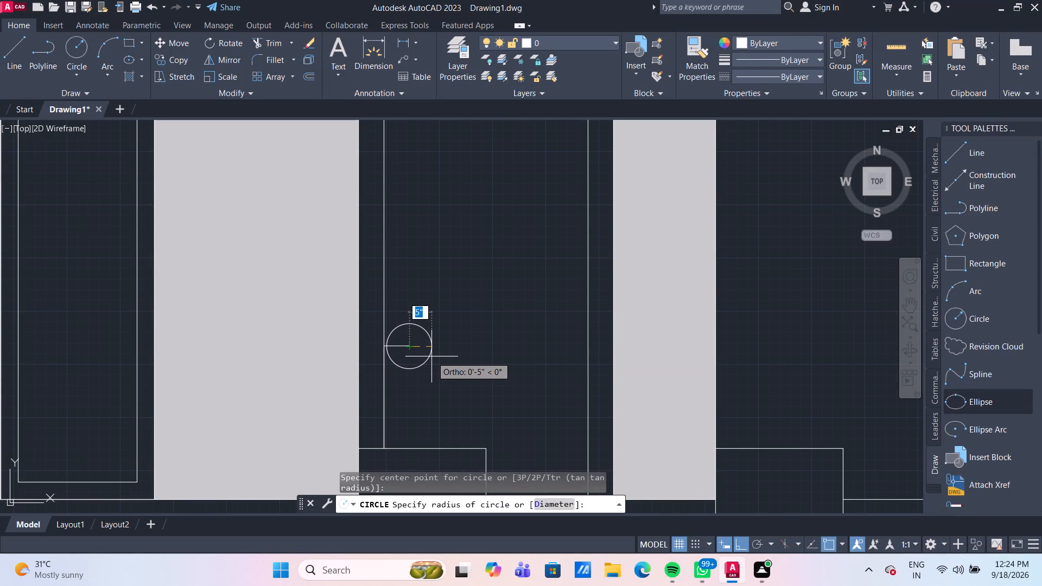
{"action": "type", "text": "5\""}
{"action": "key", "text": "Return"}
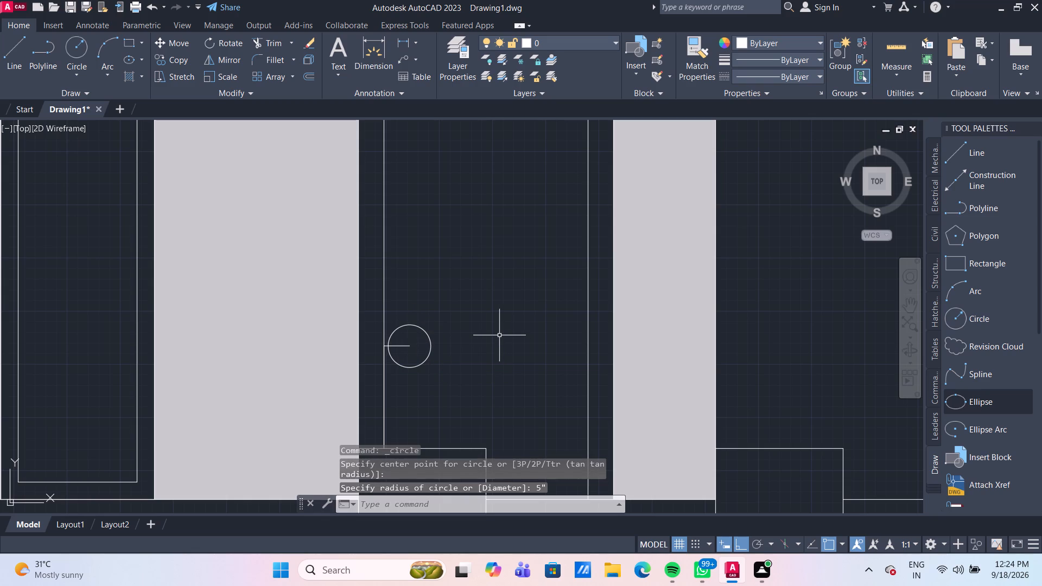
Draw a circle of 3" radius centred on the midpoint of the 6" line on the door.
{"action": "scroll", "coordinate": [499, 335], "scroll_direction": "down", "scroll_amount": 4}
{"action": "scroll", "coordinate": [491, 343], "scroll_direction": "up", "scroll_amount": 3}
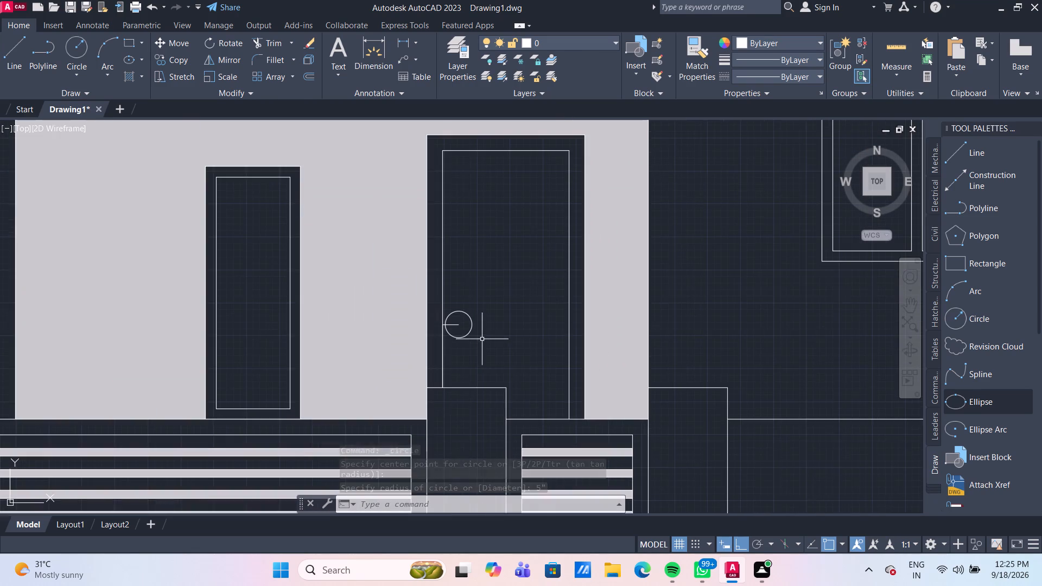
{"action": "scroll", "coordinate": [479, 338], "scroll_direction": "up", "scroll_amount": 1}
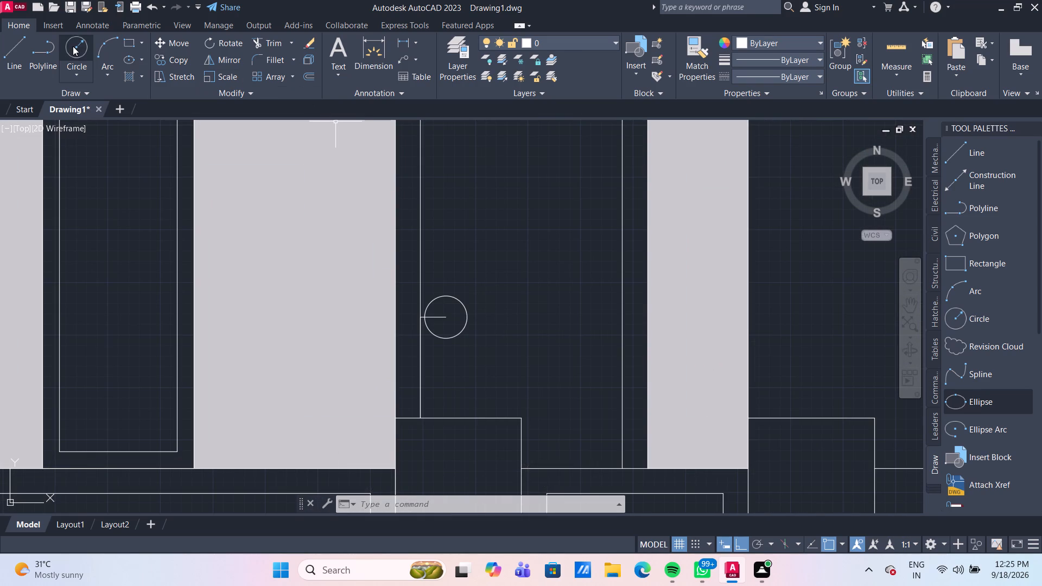
{"action": "left_click", "coordinate": [73, 46]}
{"action": "scroll", "coordinate": [469, 334], "scroll_direction": "up", "scroll_amount": 1}
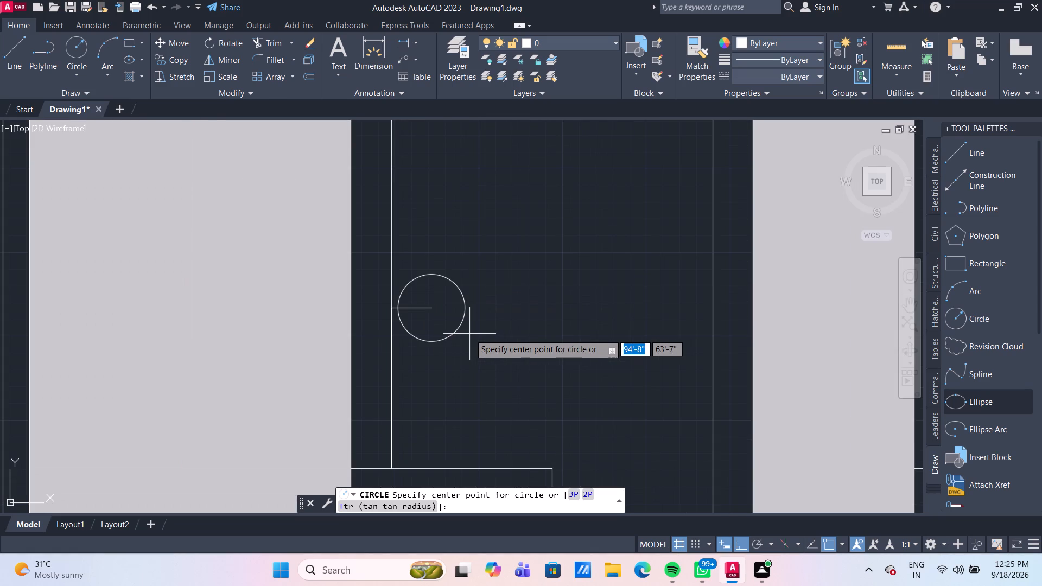
{"action": "left_click", "coordinate": [414, 309]}
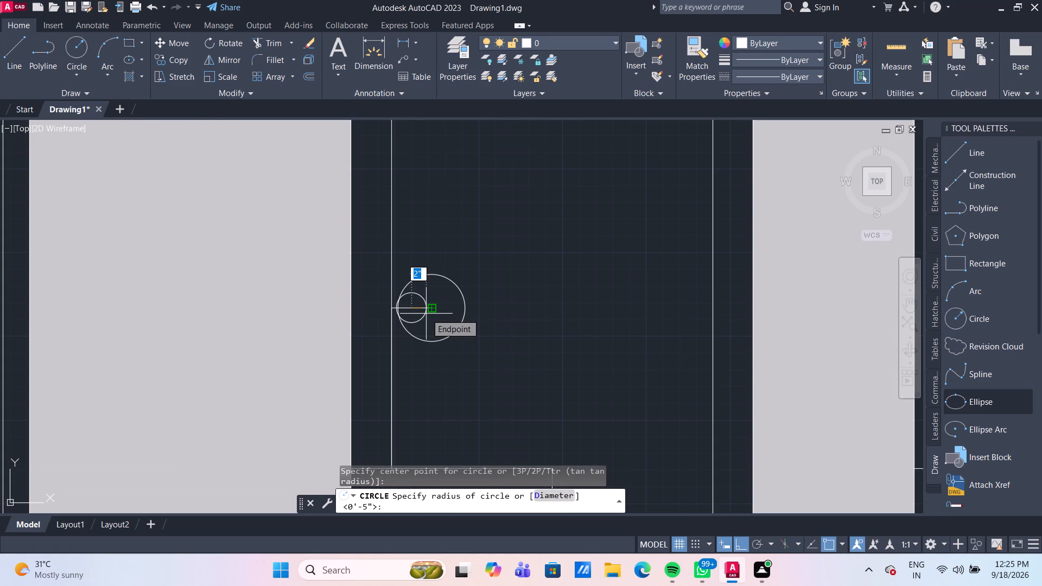
{"action": "type", "text": "3\""}
{"action": "key", "text": "Return"}
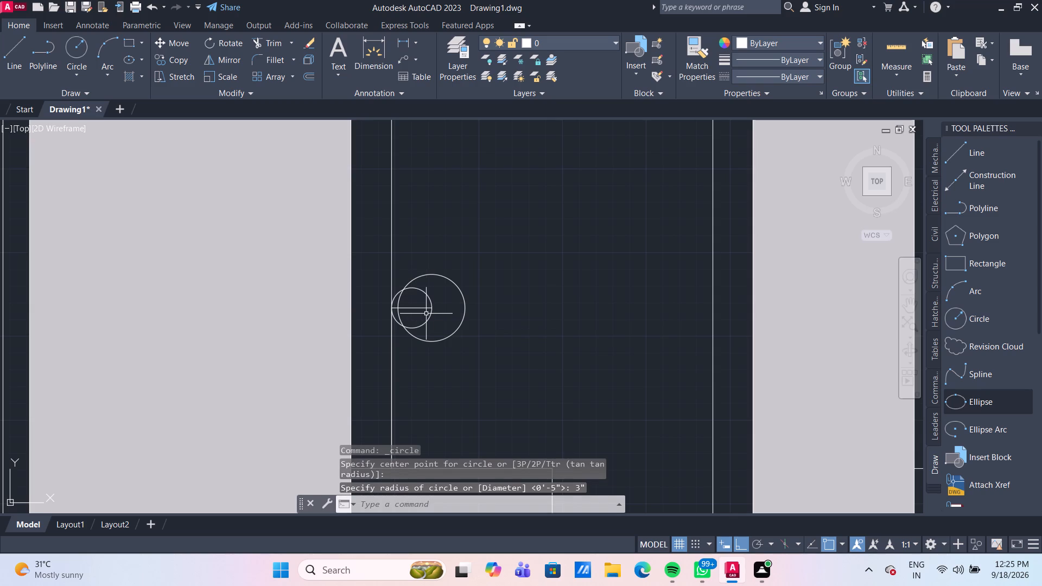
{"action": "key", "text": "Escape"}
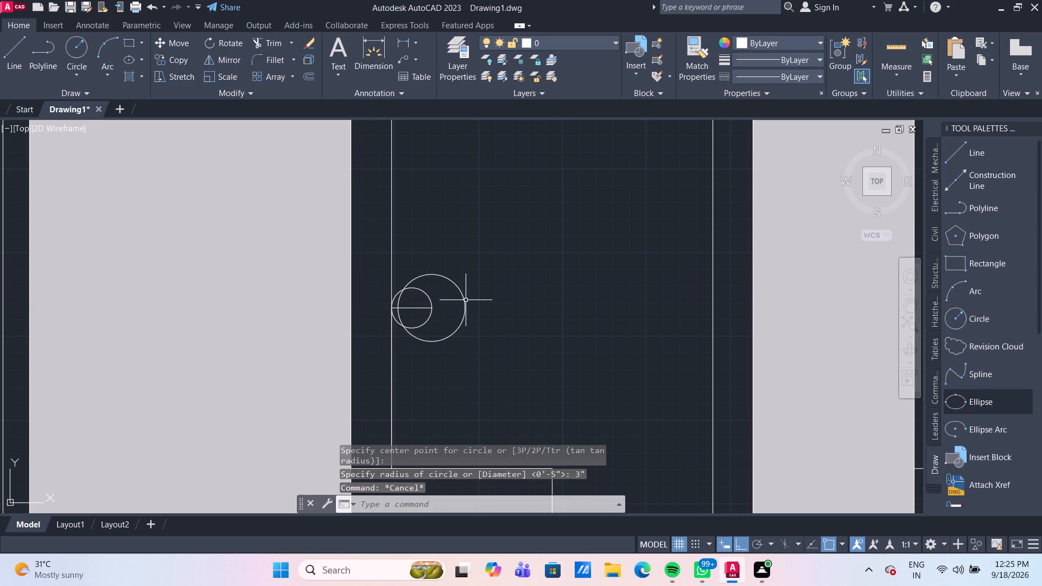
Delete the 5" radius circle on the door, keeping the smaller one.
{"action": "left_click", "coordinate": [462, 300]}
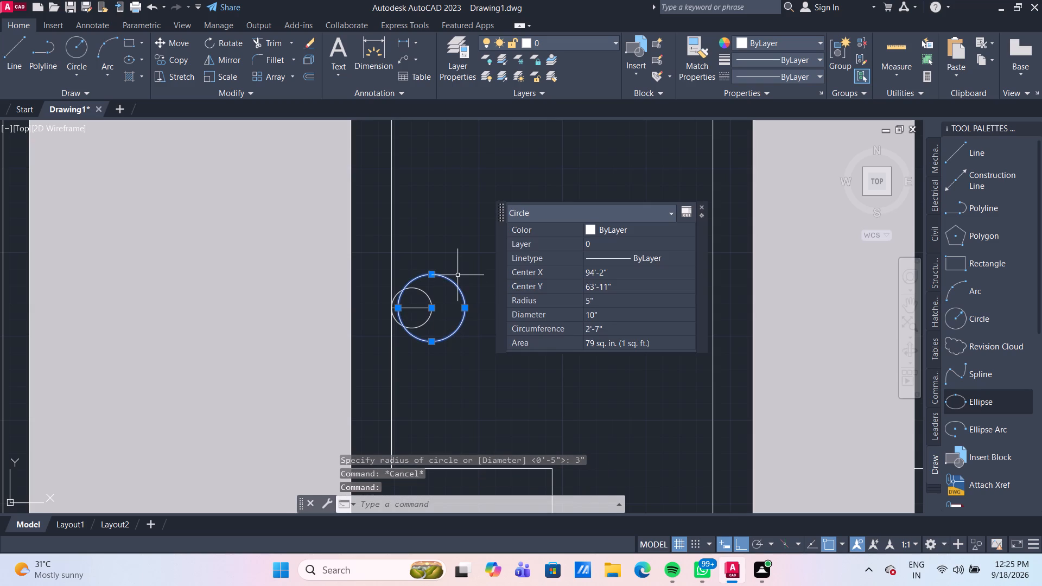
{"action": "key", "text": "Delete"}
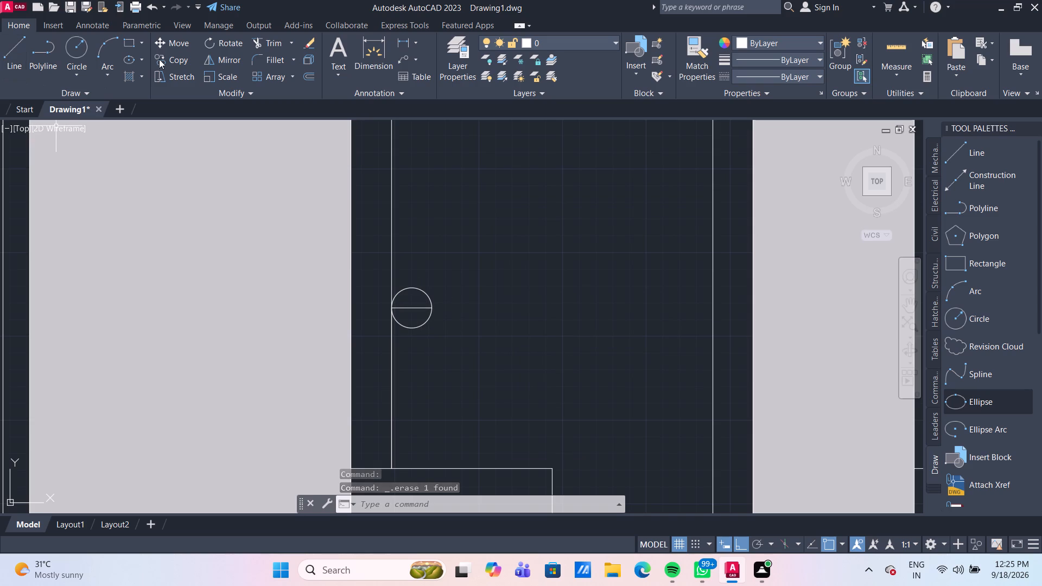
Draw a circle of 2.5" radius concentric with the 3" radius knob circle on the entrance door.
{"action": "left_click", "coordinate": [84, 47]}
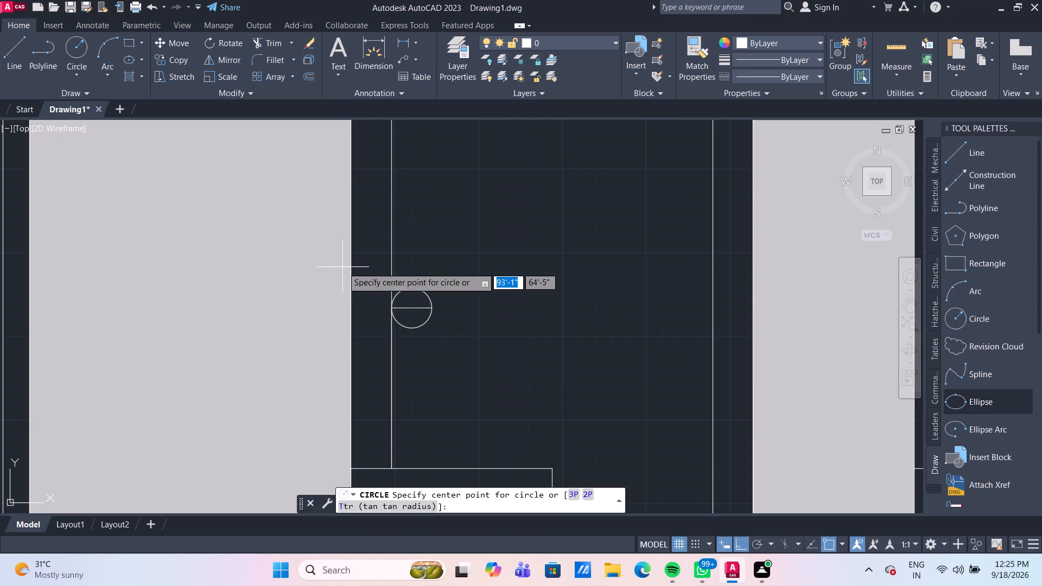
{"action": "left_click", "coordinate": [413, 309]}
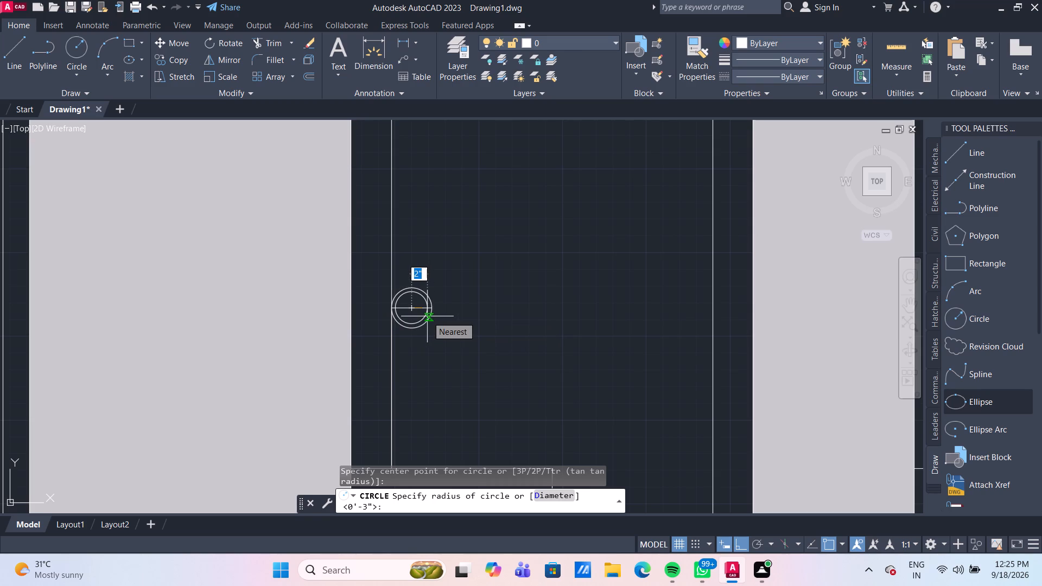
{"action": "scroll", "coordinate": [427, 316], "scroll_direction": "up", "scroll_amount": 1}
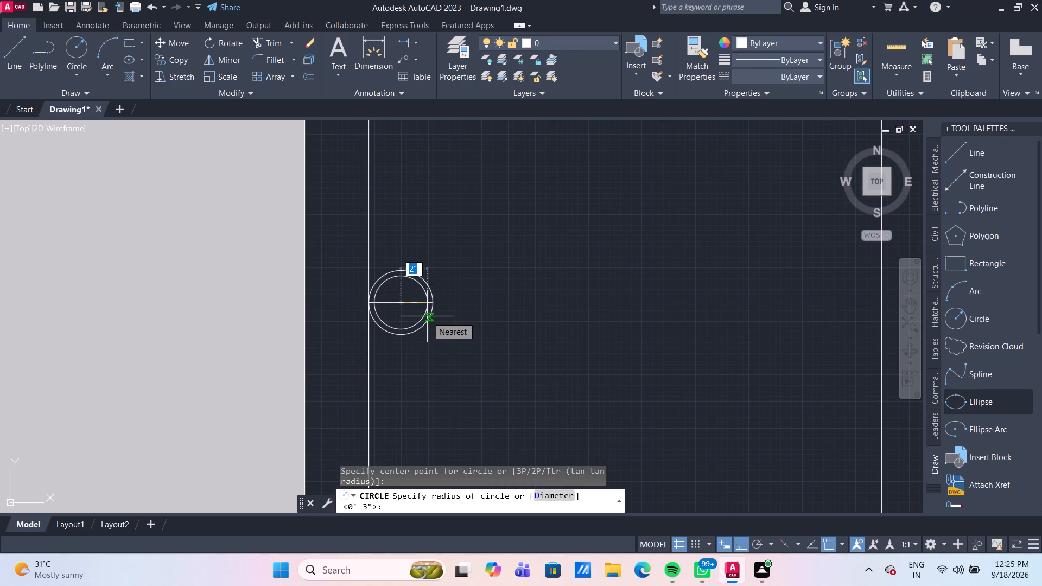
{"action": "type", "text": "2.5\""}
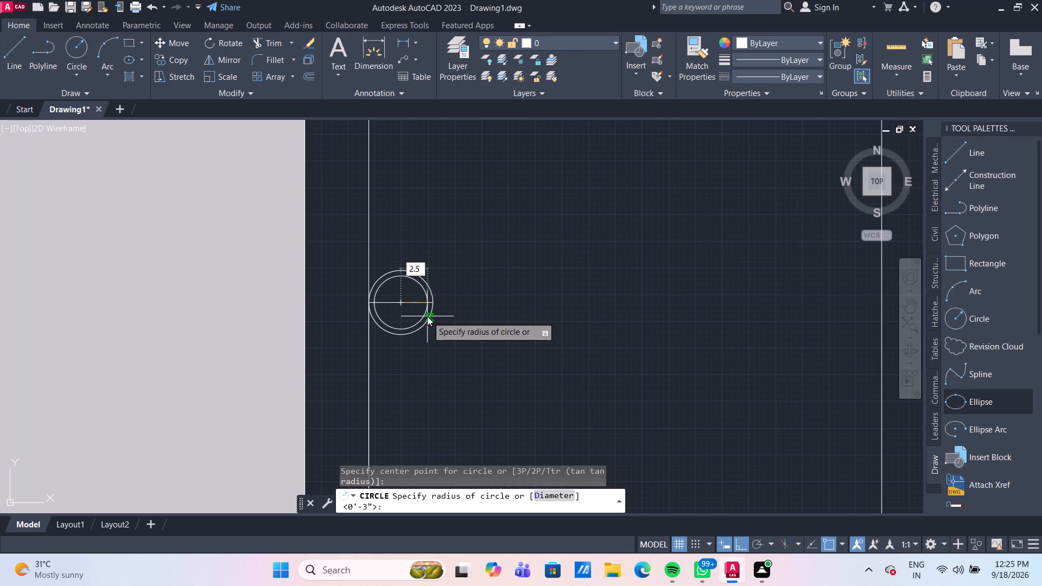
{"action": "key", "text": "Return"}
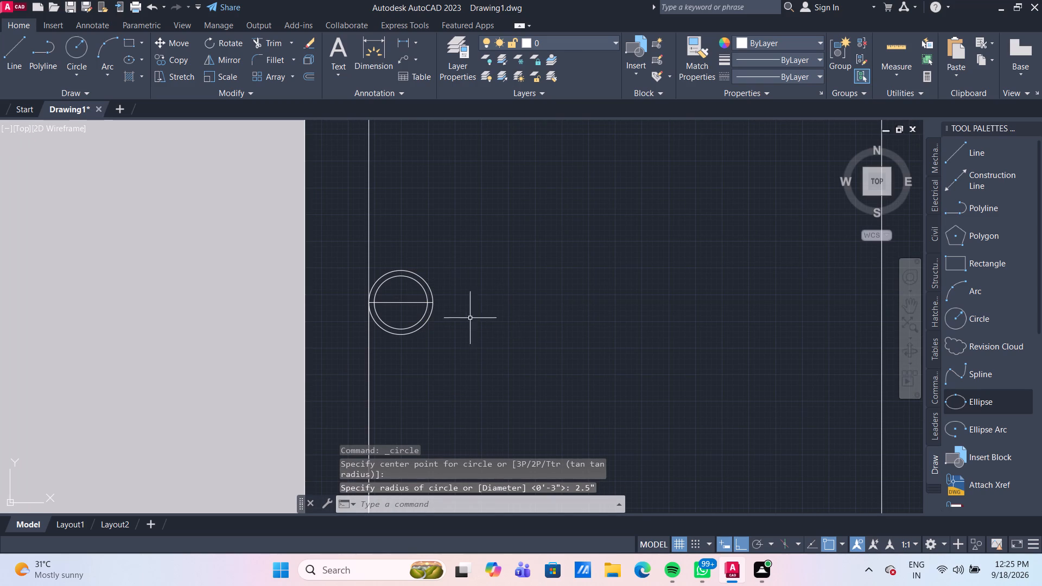
{"action": "key", "text": "Escape"}
Delete the 6" horizontal line crossing the door knob circles.
{"action": "left_click", "coordinate": [405, 303]}
{"action": "key", "text": "Delete"}
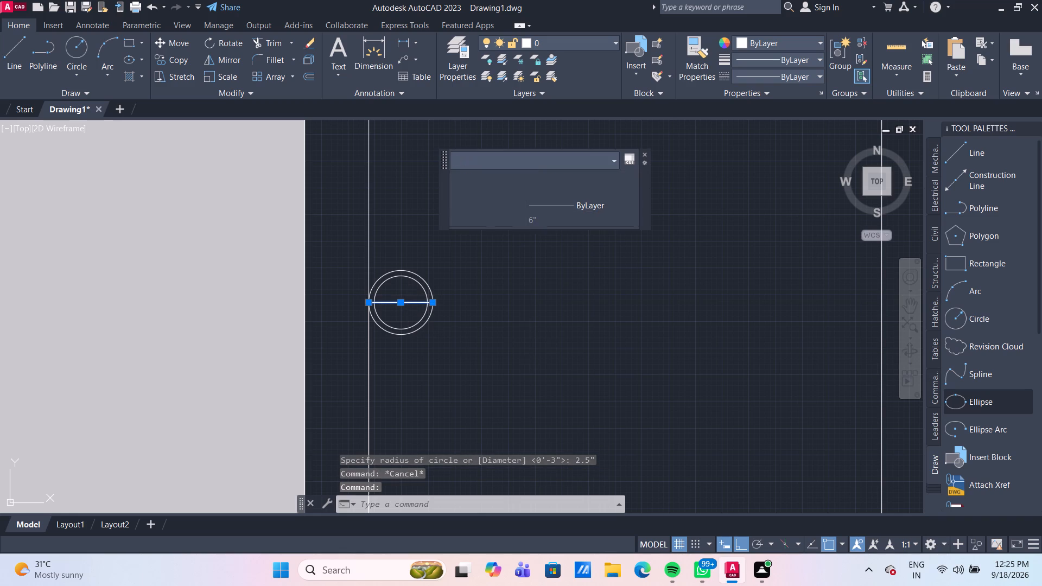
Examine the entrance door with its round knob in the context of the whole building elevation.
{"action": "scroll", "coordinate": [529, 345], "scroll_direction": "down", "scroll_amount": 5}
{"action": "middle_click_drag", "start_coordinate": [544, 356], "coordinate": [487, 298]}
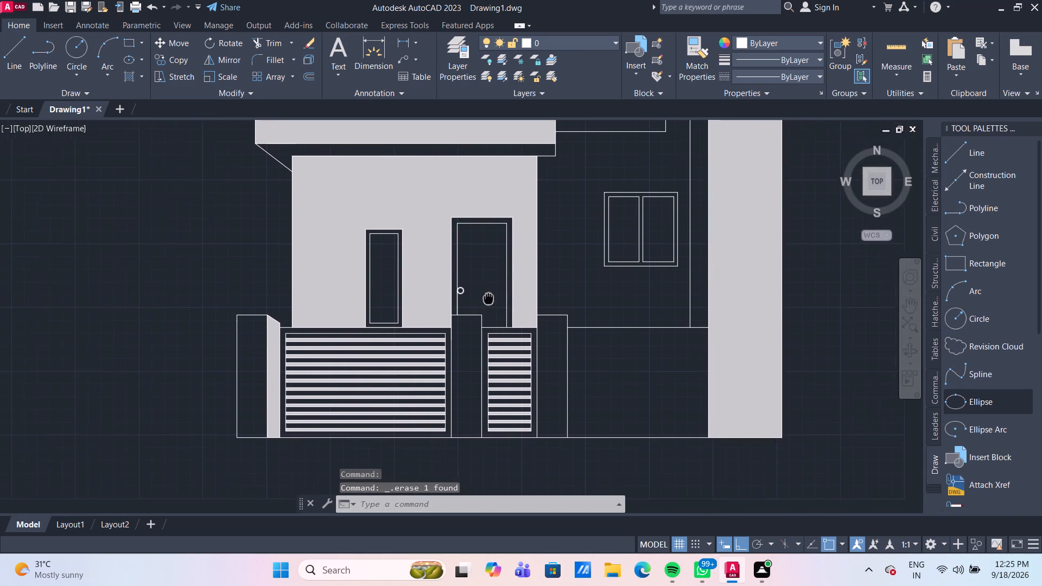
{"action": "middle_click_drag", "start_coordinate": [487, 298], "coordinate": [483, 297]}
{"action": "scroll", "coordinate": [495, 328], "scroll_direction": "down", "scroll_amount": 1}
{"action": "middle_click_drag", "start_coordinate": [582, 366], "coordinate": [479, 435]}
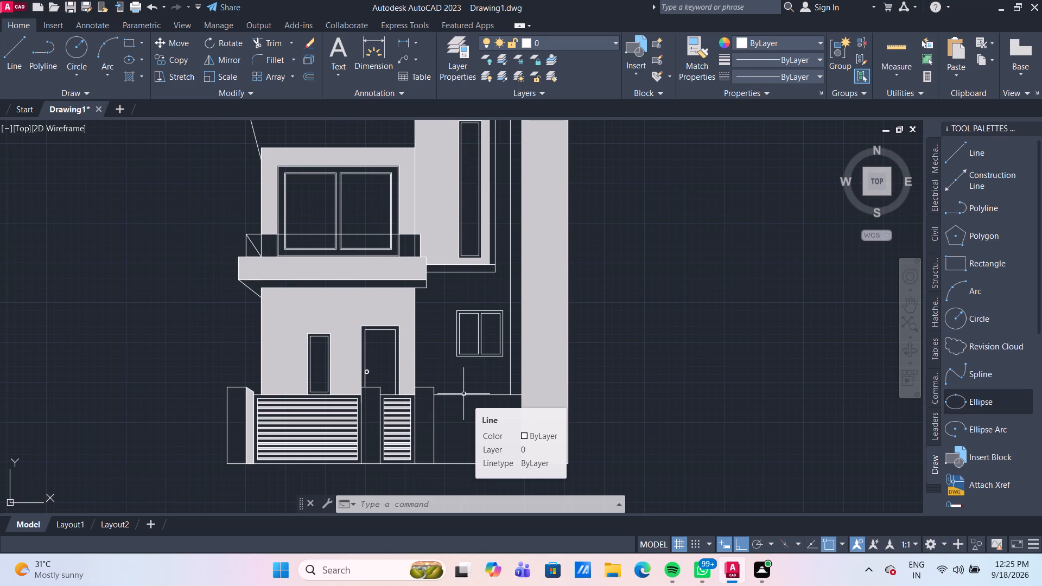
{"action": "scroll", "coordinate": [489, 421], "scroll_direction": "down", "scroll_amount": 1}
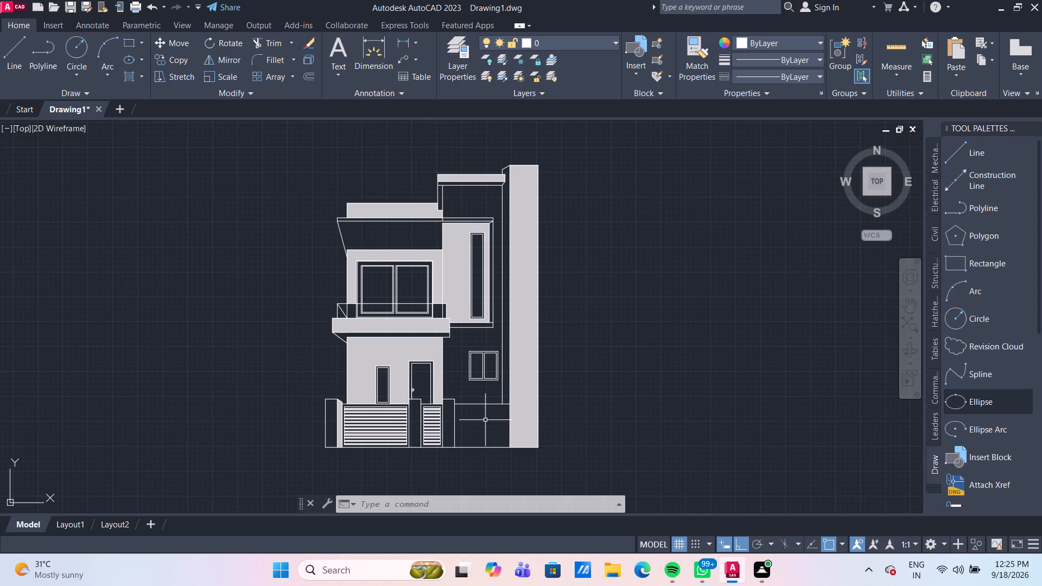
{"action": "middle_click_drag", "start_coordinate": [484, 420], "coordinate": [445, 396]}
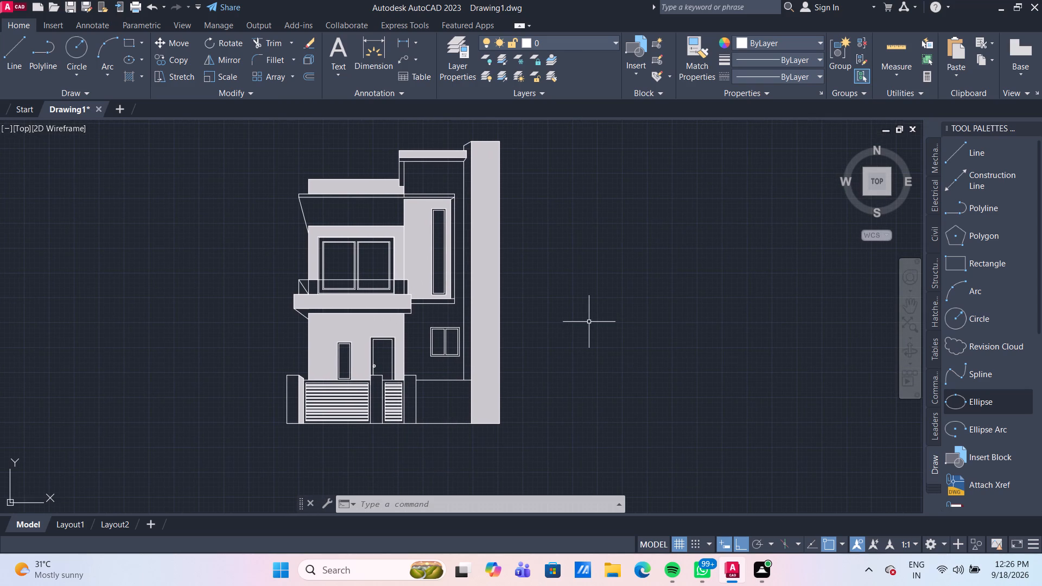
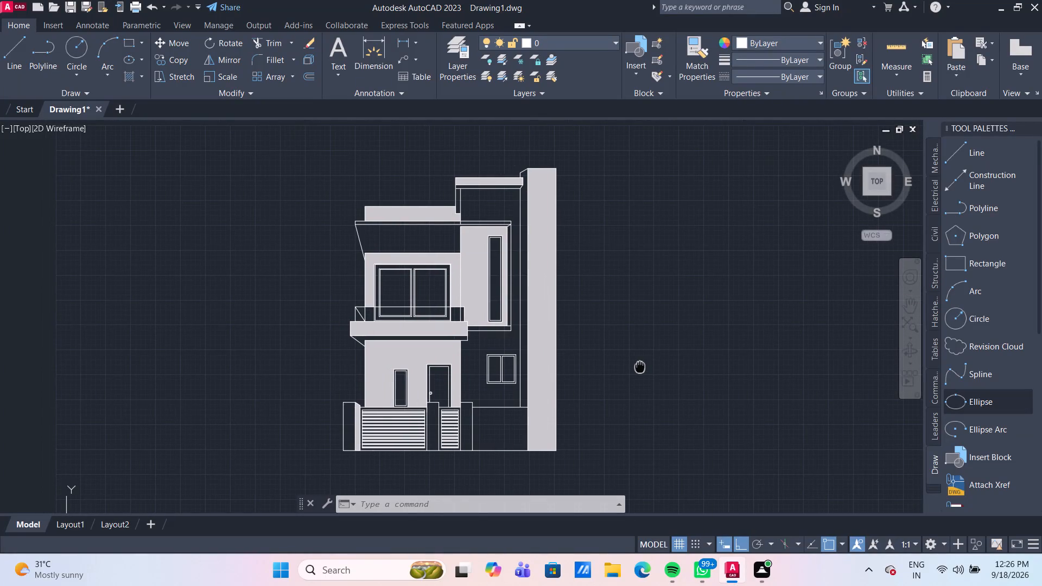
Solid-hatch the sloped roof canopy, its fascia, and the side and bottom frame strips around the tall-window wall in grey 99,100,102.
{"action": "scroll", "coordinate": [633, 366], "scroll_direction": "down", "scroll_amount": 1}
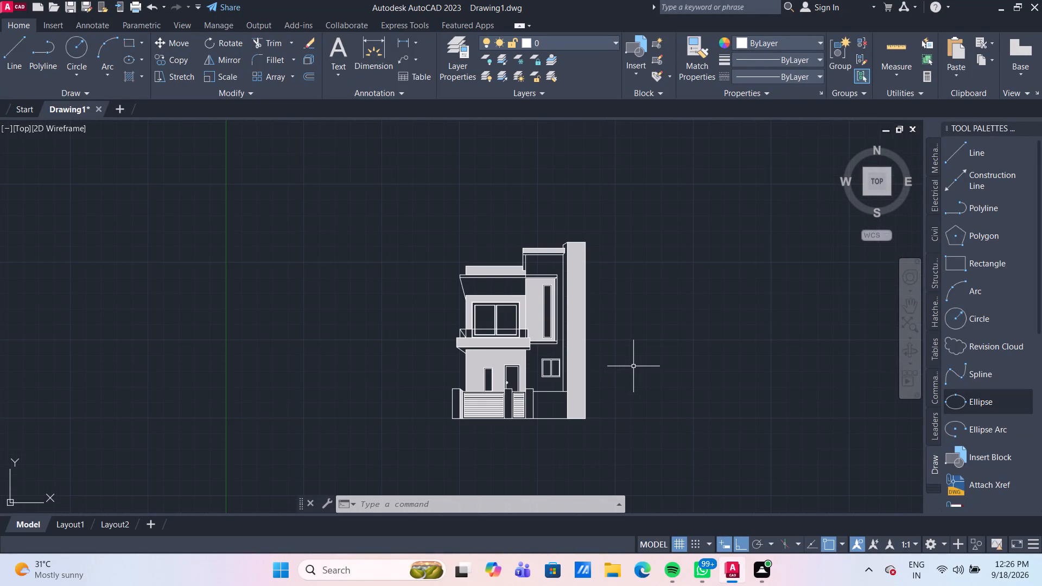
{"action": "scroll", "coordinate": [614, 358], "scroll_direction": "up", "scroll_amount": 1}
{"action": "middle_click_drag", "start_coordinate": [624, 356], "coordinate": [621, 324]}
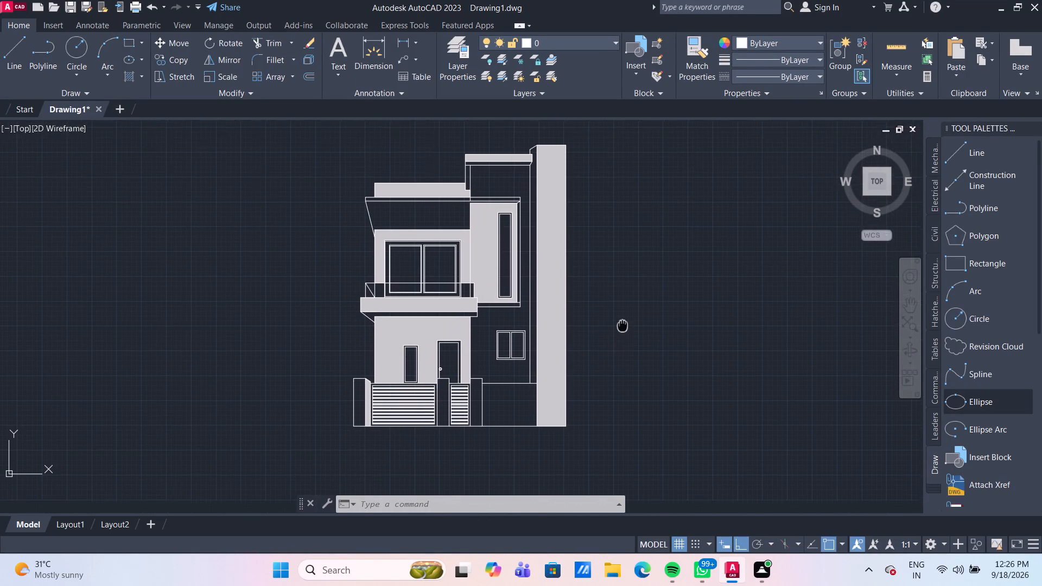
{"action": "middle_click_drag", "start_coordinate": [621, 324], "coordinate": [619, 324]}
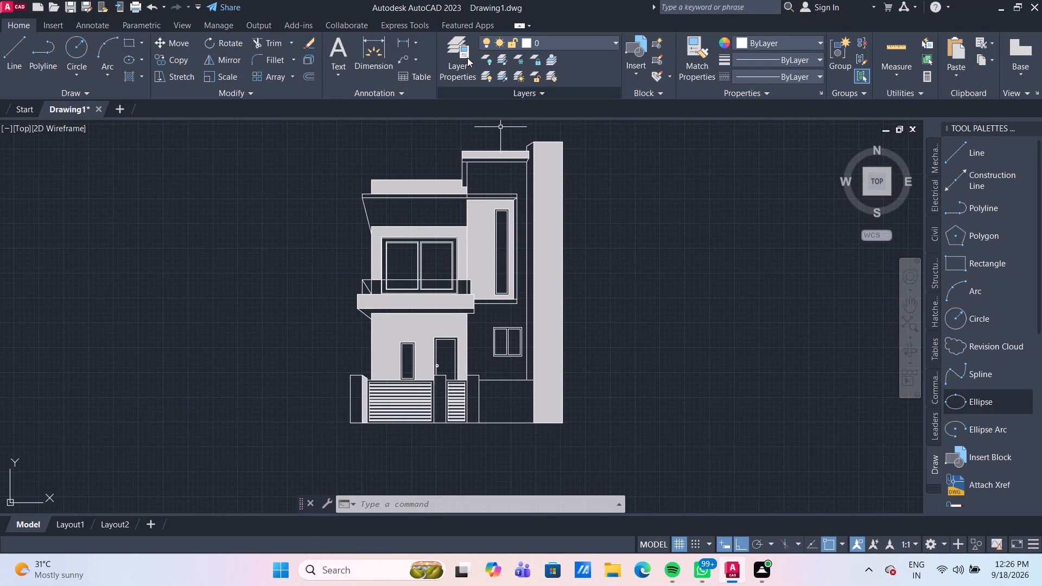
{"action": "left_click", "coordinate": [129, 73]}
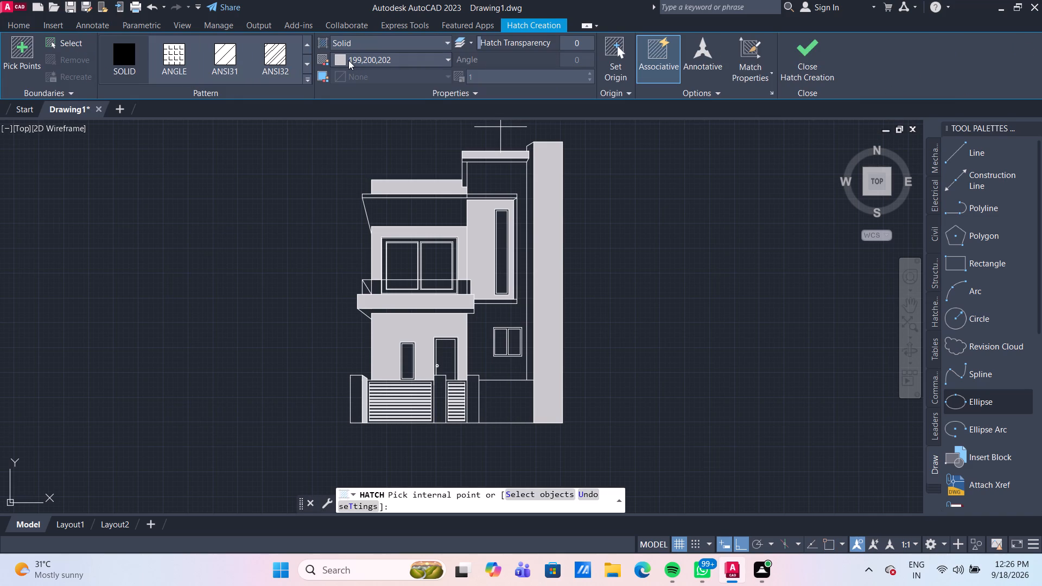
{"action": "left_click", "coordinate": [352, 60]}
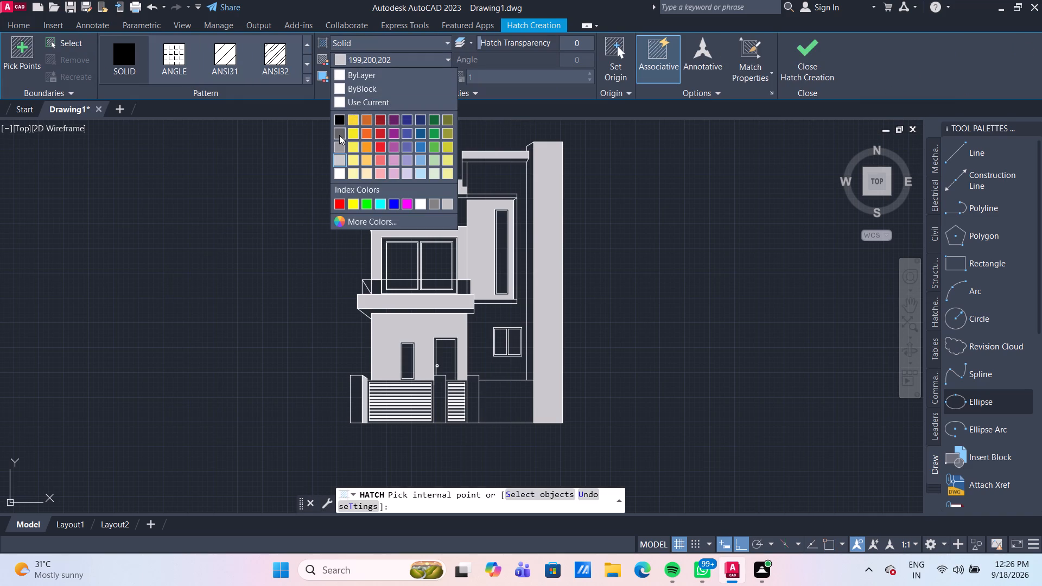
{"action": "left_click", "coordinate": [339, 135]}
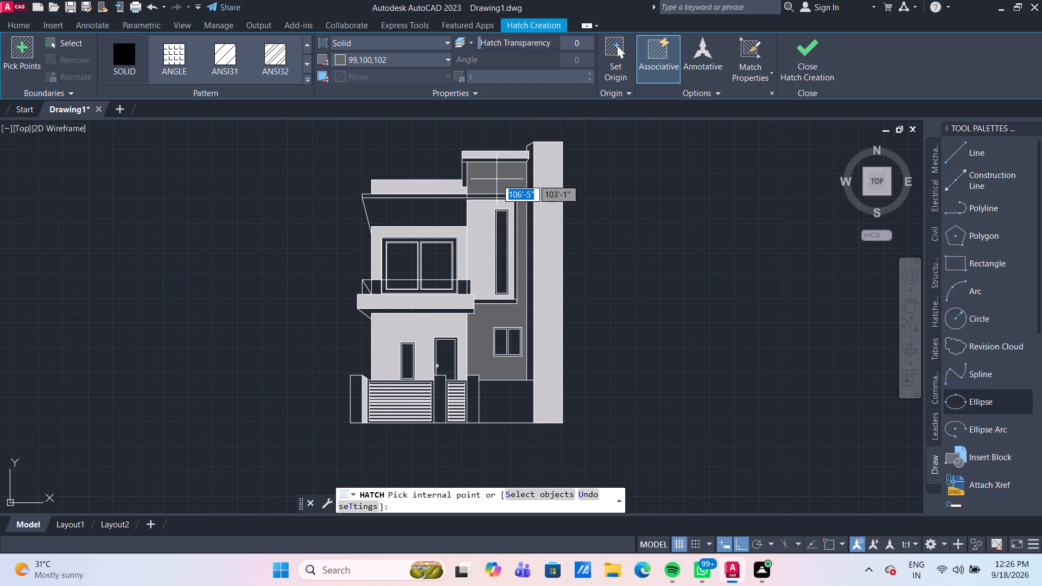
{"action": "left_click", "coordinate": [430, 212]}
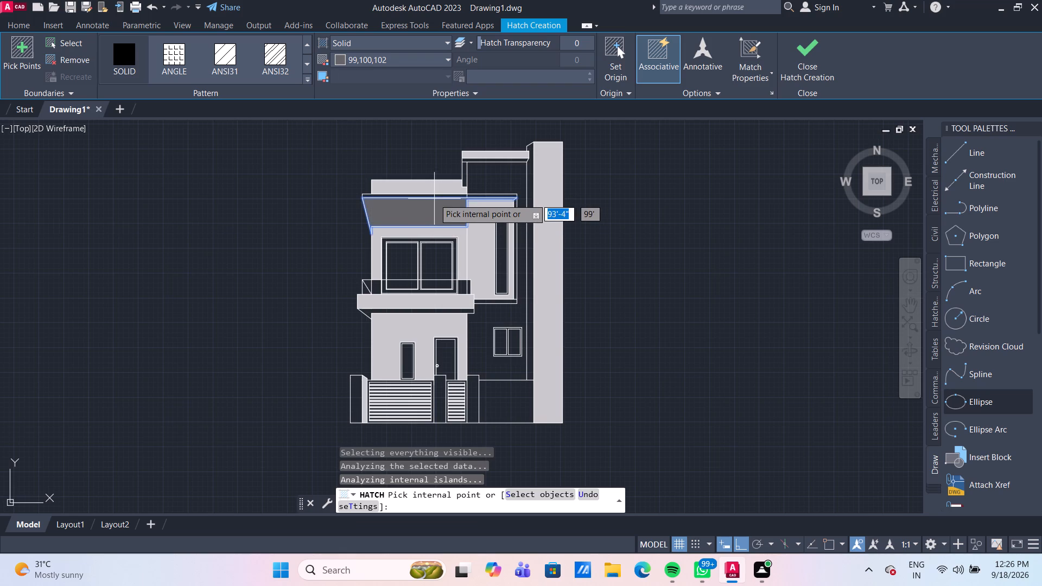
{"action": "left_click", "coordinate": [433, 196]}
{"action": "scroll", "coordinate": [482, 195], "scroll_direction": "up", "scroll_amount": 2}
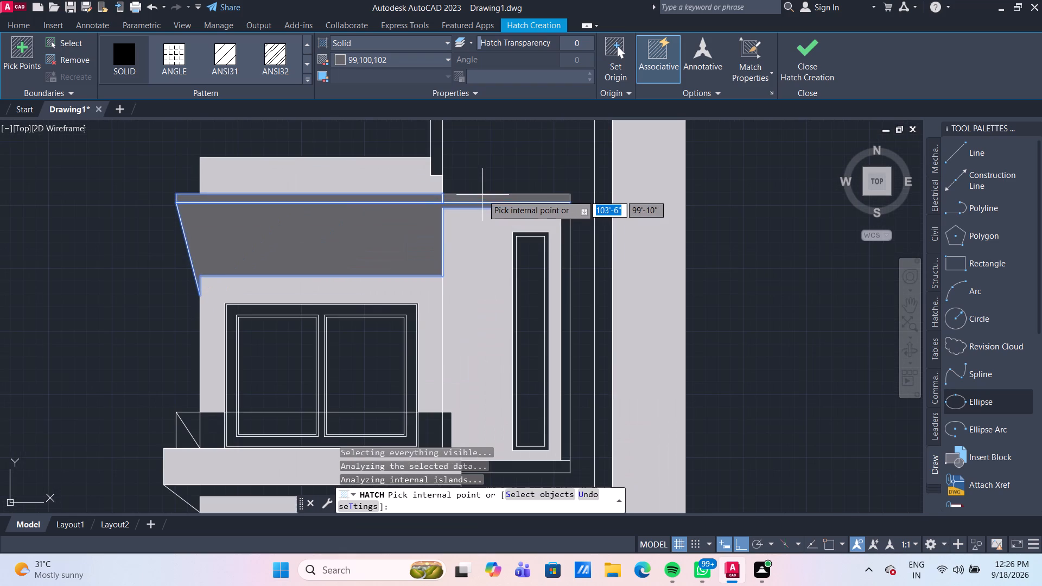
{"action": "left_click", "coordinate": [482, 200]}
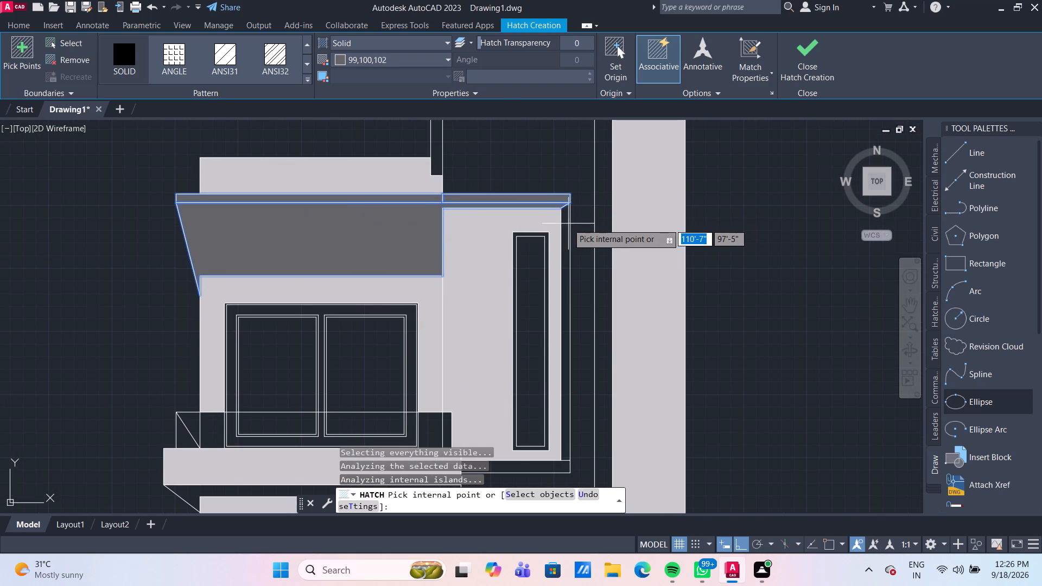
{"action": "left_click", "coordinate": [567, 224]}
{"action": "scroll", "coordinate": [580, 269], "scroll_direction": "down", "scroll_amount": 1}
{"action": "middle_click_drag", "start_coordinate": [573, 285], "coordinate": [561, 246]}
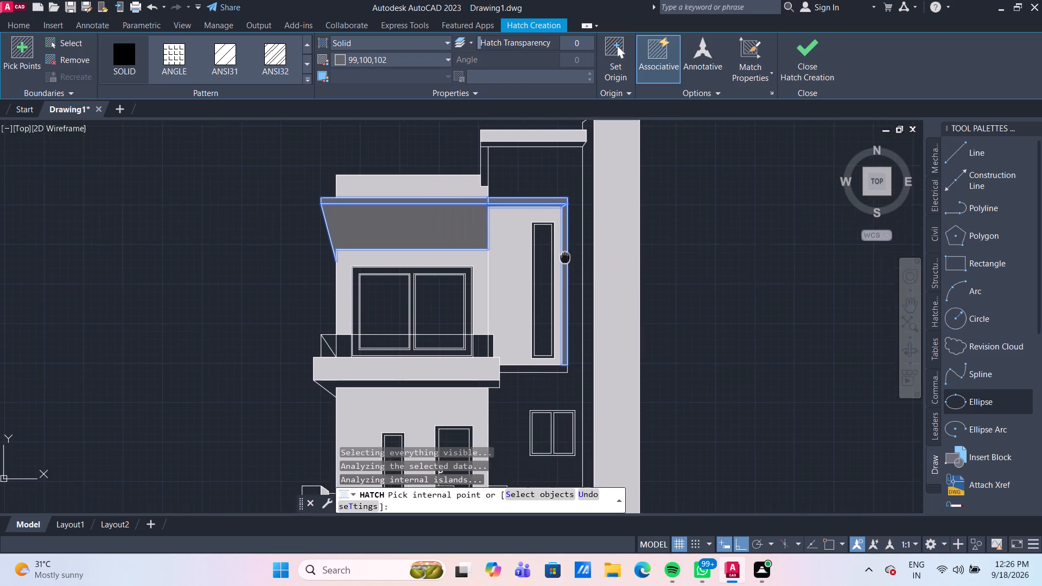
{"action": "middle_click_drag", "start_coordinate": [561, 246], "coordinate": [528, 169]}
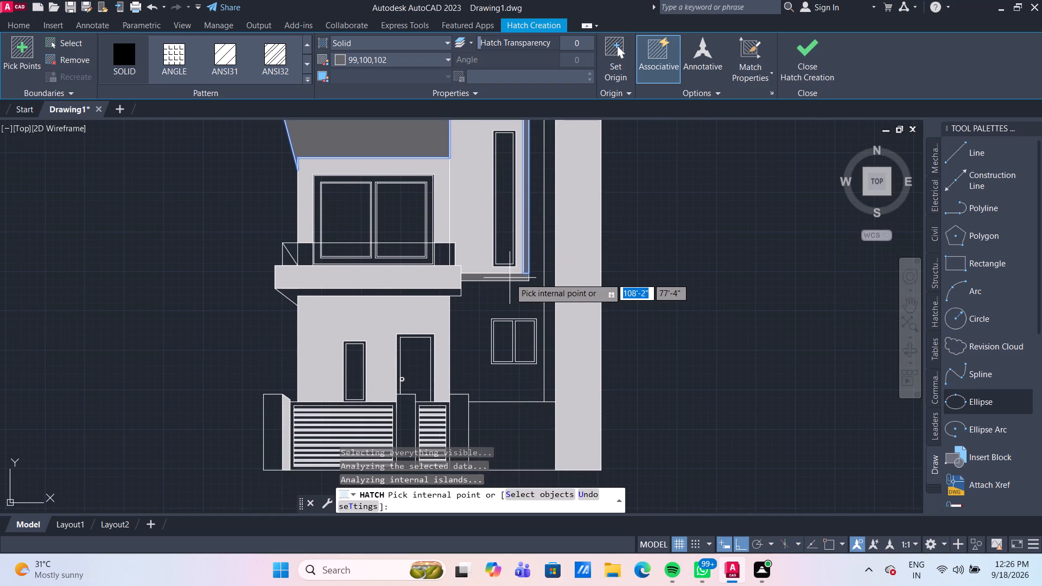
{"action": "left_click", "coordinate": [510, 278]}
Solid-hatch the upper roof slab's underside, the narrow vertical strip beneath it and the tall tower's side face in grey 99,100,102.
{"action": "scroll", "coordinate": [510, 278], "scroll_direction": "down", "scroll_amount": 2}
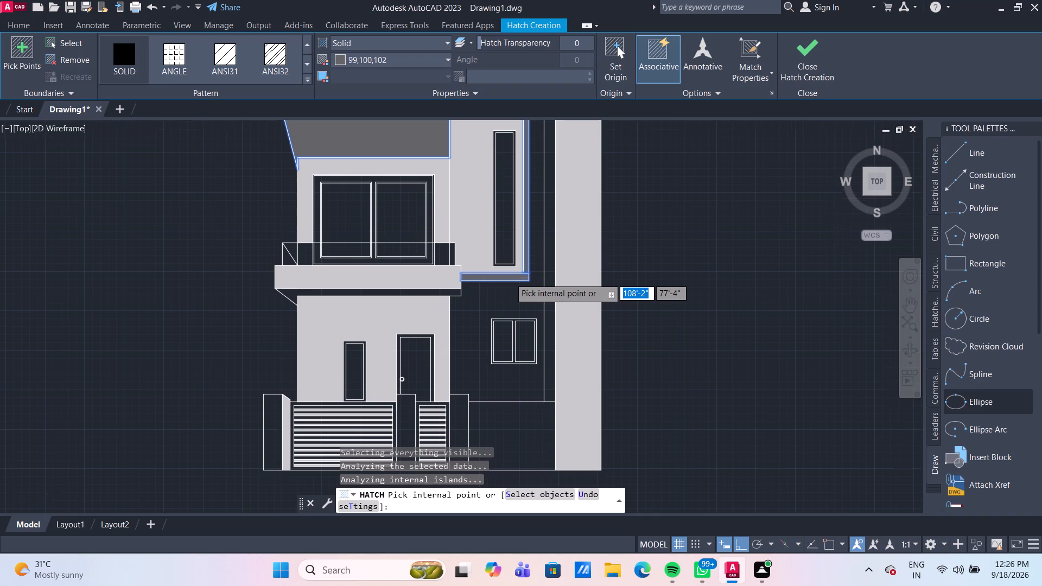
{"action": "scroll", "coordinate": [499, 297], "scroll_direction": "up", "scroll_amount": 1}
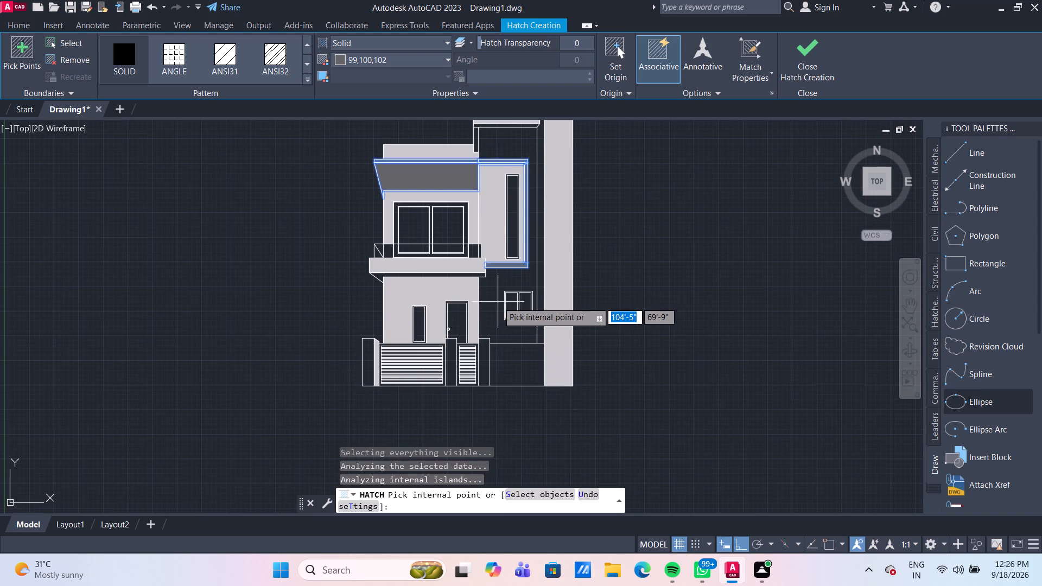
{"action": "scroll", "coordinate": [511, 155], "scroll_direction": "up", "scroll_amount": 2}
{"action": "middle_click_drag", "start_coordinate": [492, 152], "coordinate": [453, 246]}
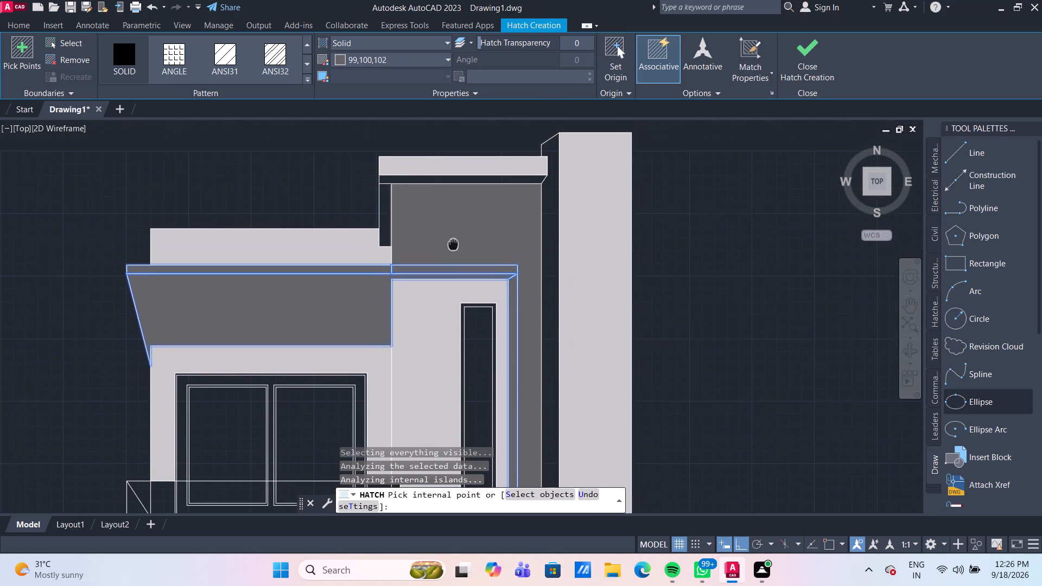
{"action": "middle_click_drag", "start_coordinate": [453, 246], "coordinate": [452, 249]}
{"action": "left_click", "coordinate": [385, 208]}
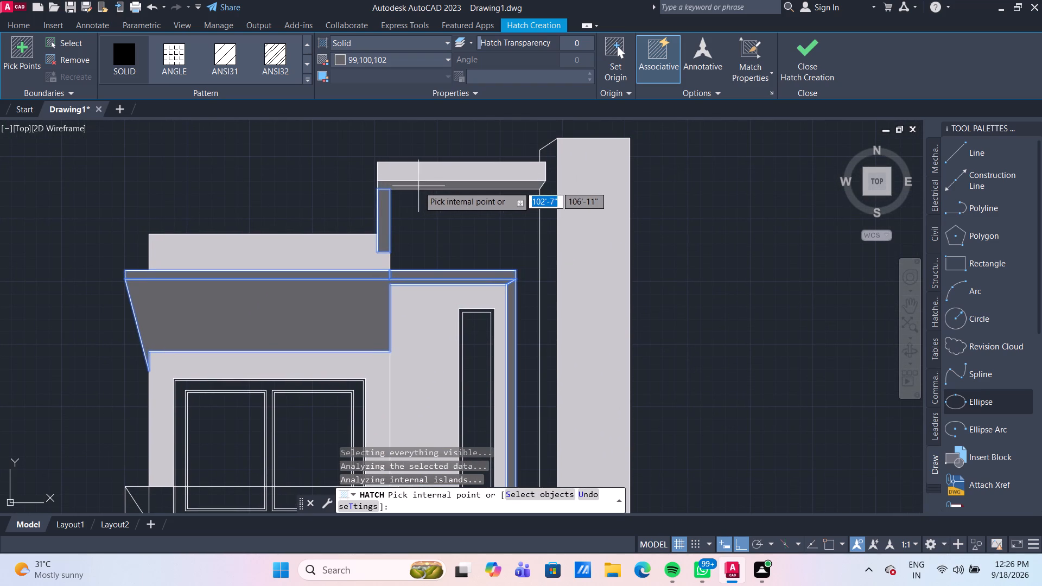
{"action": "left_click", "coordinate": [419, 186]}
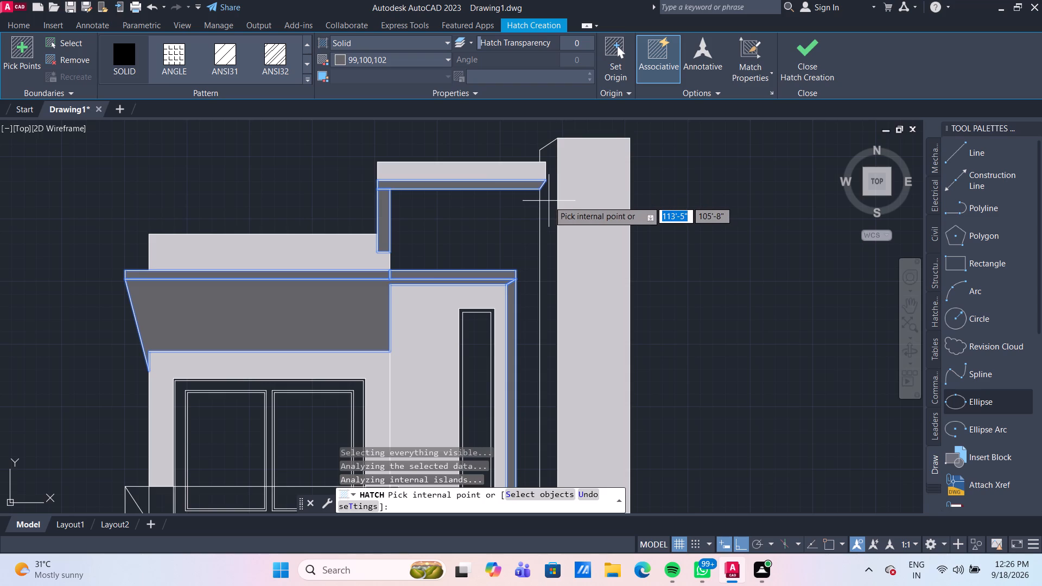
{"action": "left_click", "coordinate": [549, 201]}
{"action": "scroll", "coordinate": [549, 202], "scroll_direction": "down", "scroll_amount": 2}
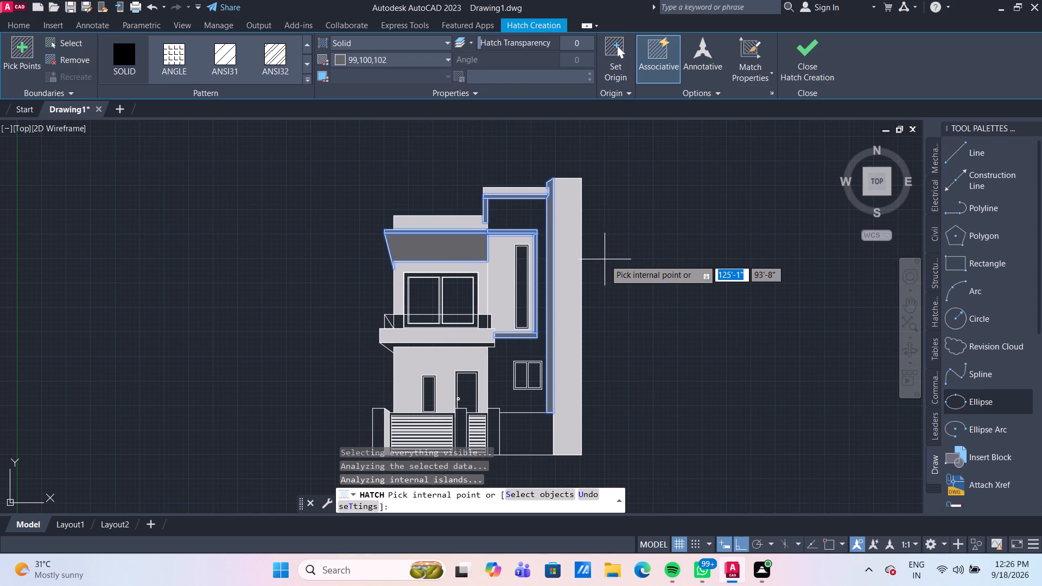
{"action": "key", "text": "Escape"}
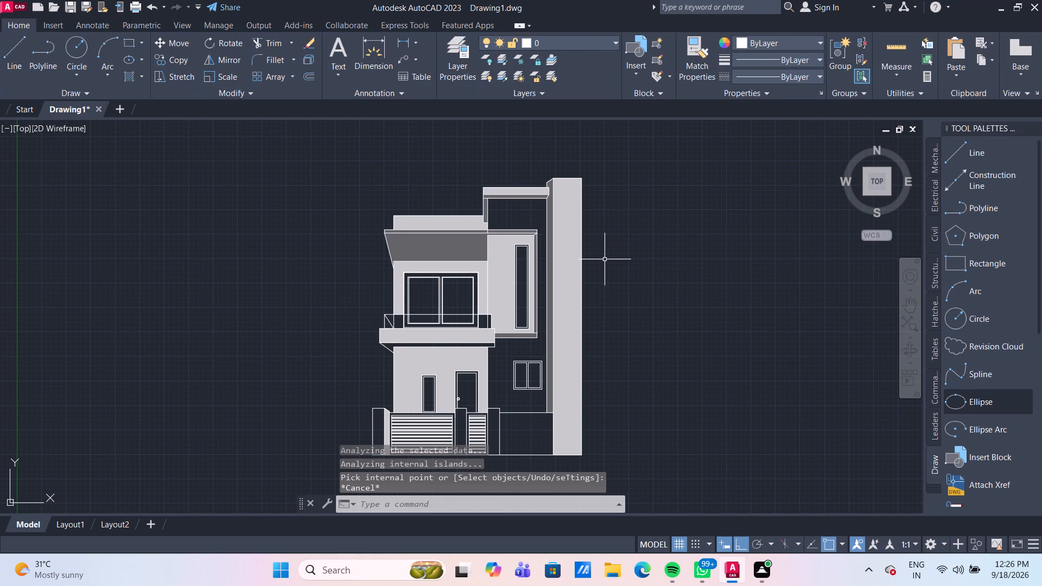
Solid-hatch the recessed wall around the small two-pane window and behind the upper frame in light grey 199,200,202.
{"action": "scroll", "coordinate": [605, 259], "scroll_direction": "down", "scroll_amount": 1}
{"action": "middle_click_drag", "start_coordinate": [606, 257], "coordinate": [556, 200]}
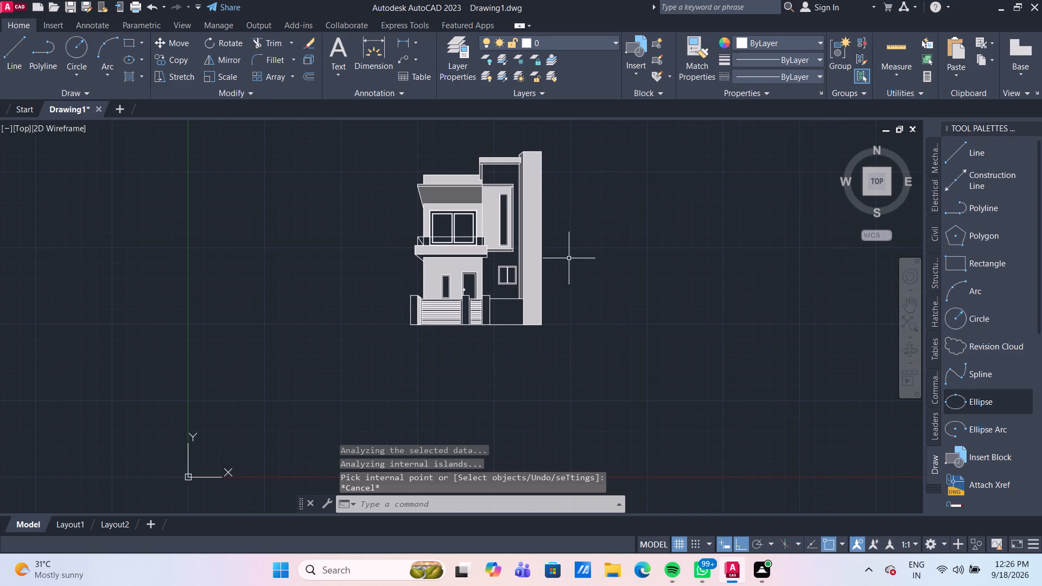
{"action": "scroll", "coordinate": [568, 264], "scroll_direction": "up", "scroll_amount": 1}
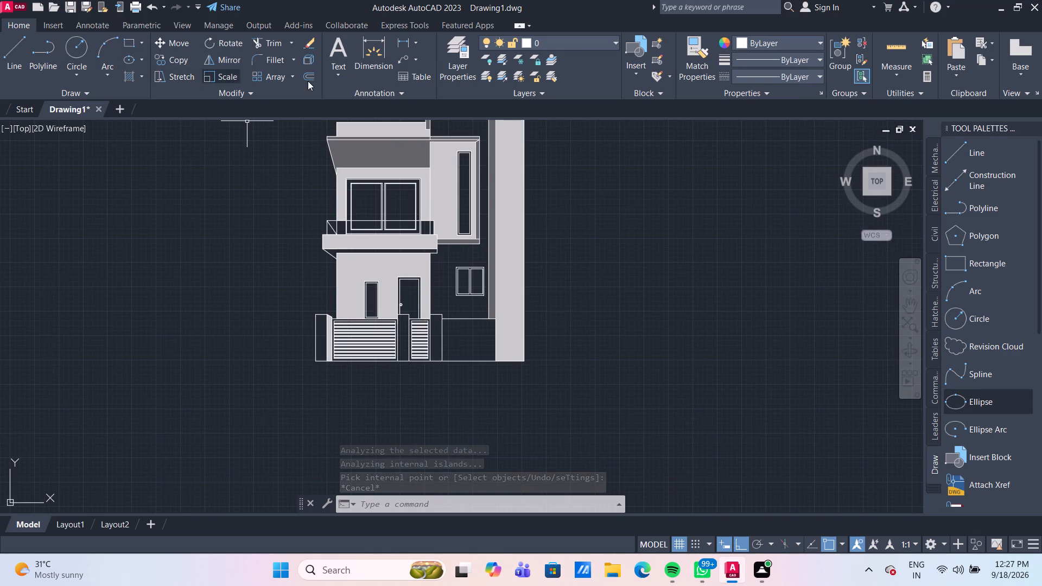
{"action": "left_click", "coordinate": [134, 78]}
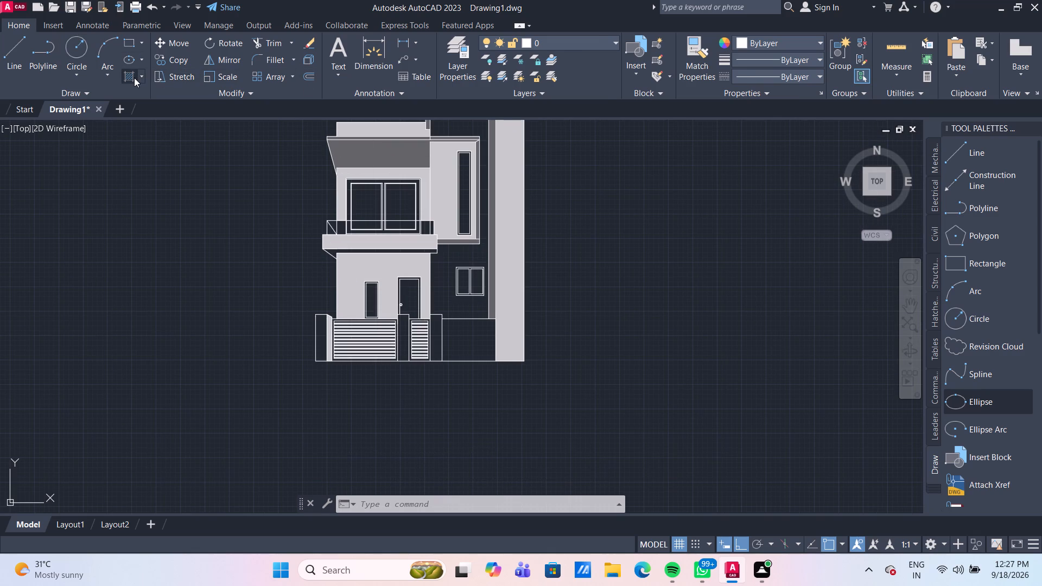
{"action": "left_click", "coordinate": [437, 57]}
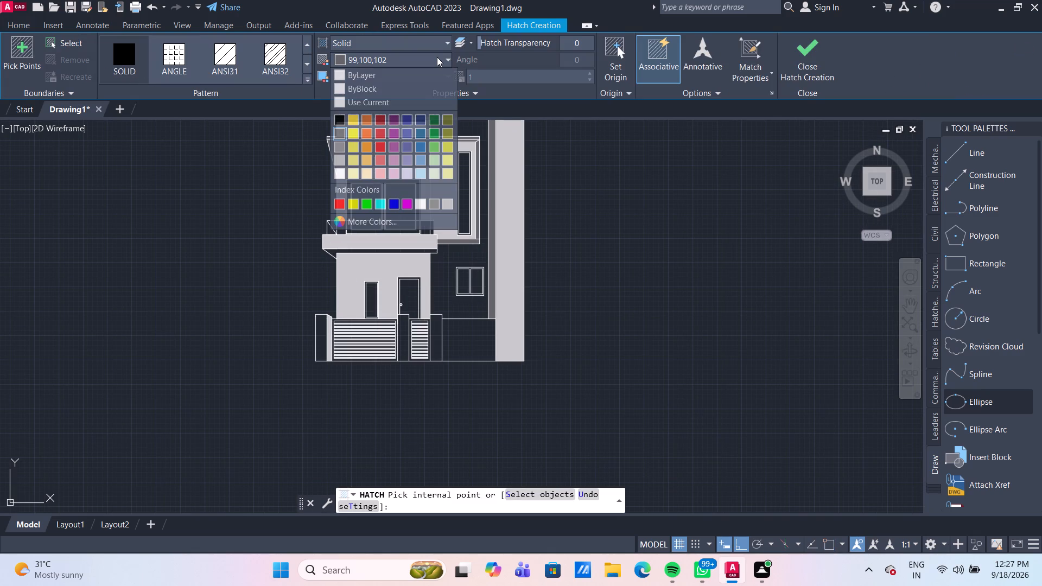
{"action": "left_click", "coordinate": [339, 160]}
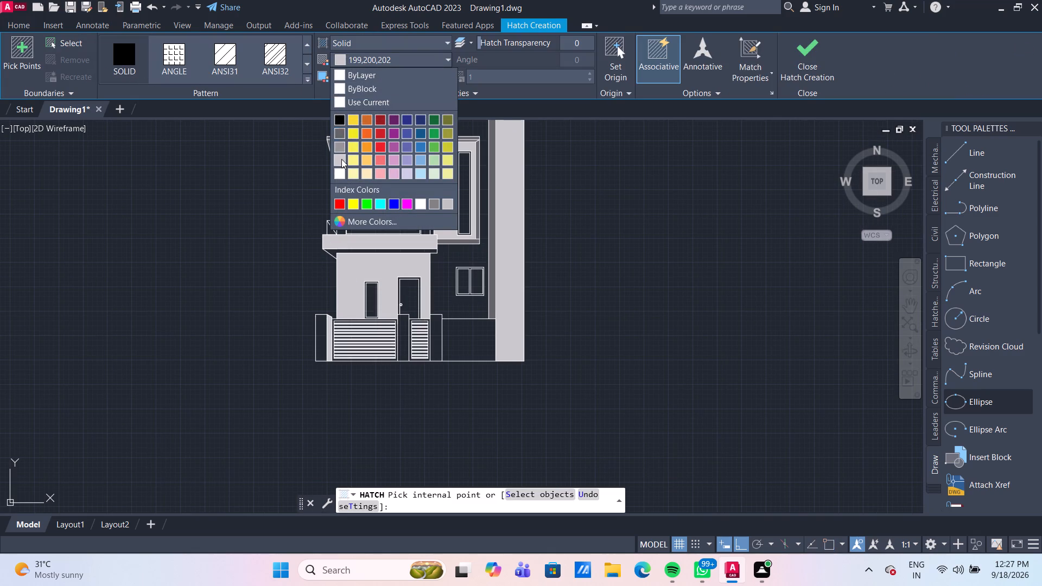
{"action": "left_click", "coordinate": [442, 261]}
{"action": "key", "text": "Escape"}
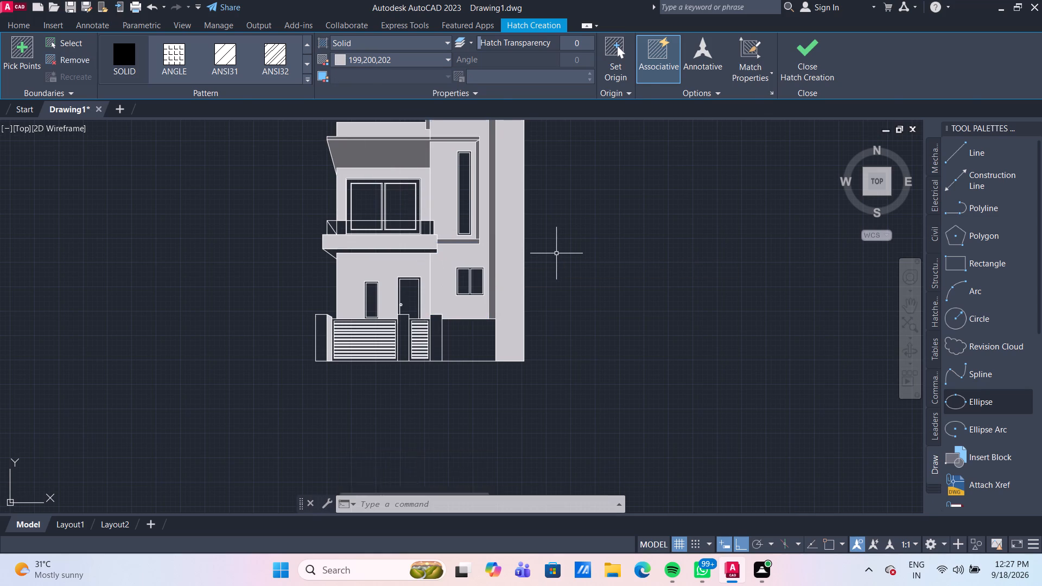
Examine the hatched elevation as a whole and up close for areas still unfilled.
{"action": "scroll", "coordinate": [556, 253], "scroll_direction": "down", "scroll_amount": 1}
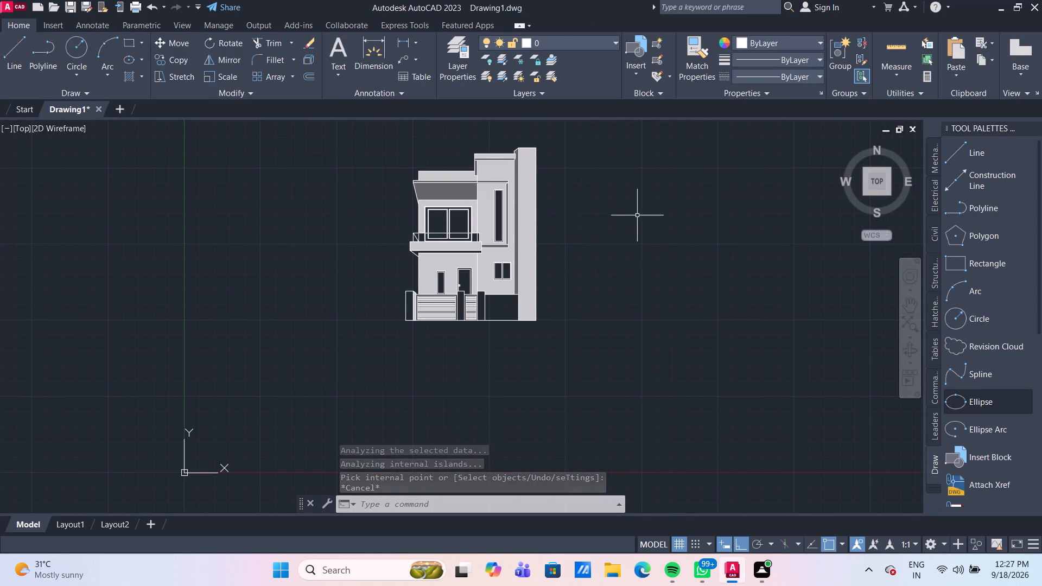
{"action": "scroll", "coordinate": [637, 215], "scroll_direction": "up", "scroll_amount": 1}
{"action": "middle_click_drag", "start_coordinate": [632, 217], "coordinate": [607, 273]}
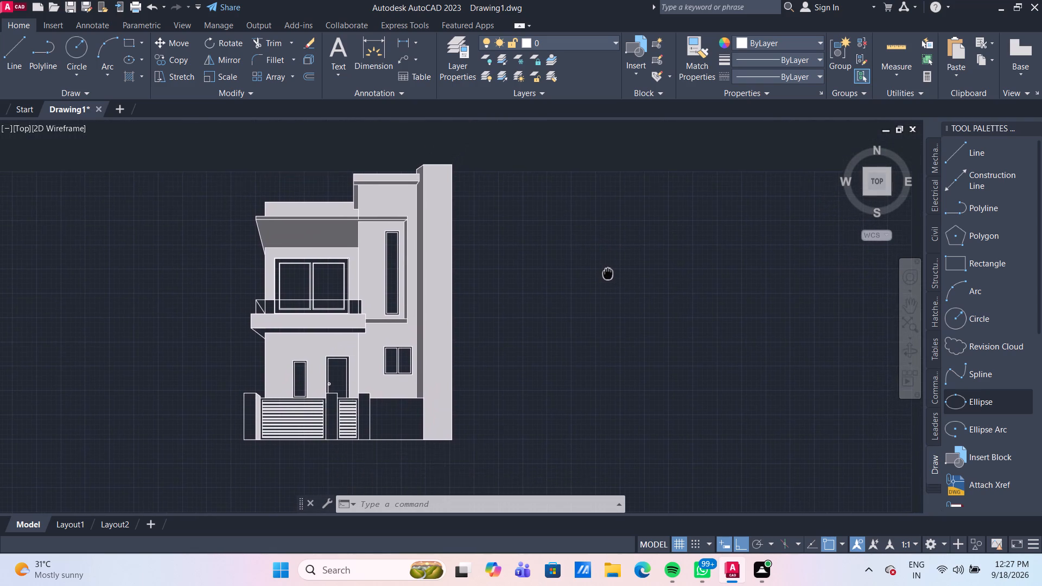
{"action": "middle_click_drag", "start_coordinate": [607, 273], "coordinate": [595, 256]}
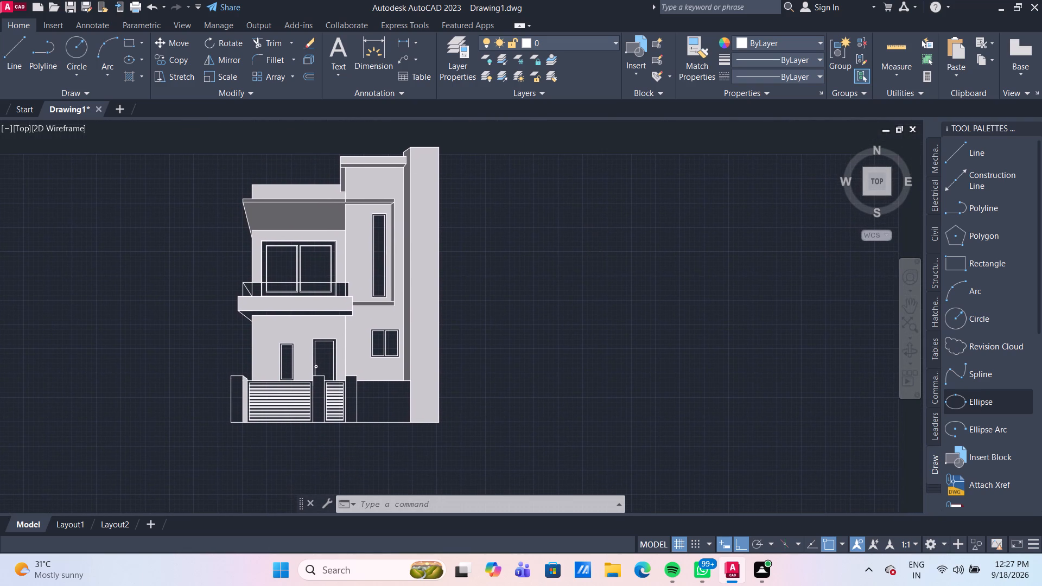
{"action": "scroll", "coordinate": [520, 271], "scroll_direction": "up", "scroll_amount": 1}
{"action": "middle_click_drag", "start_coordinate": [517, 271], "coordinate": [559, 251]}
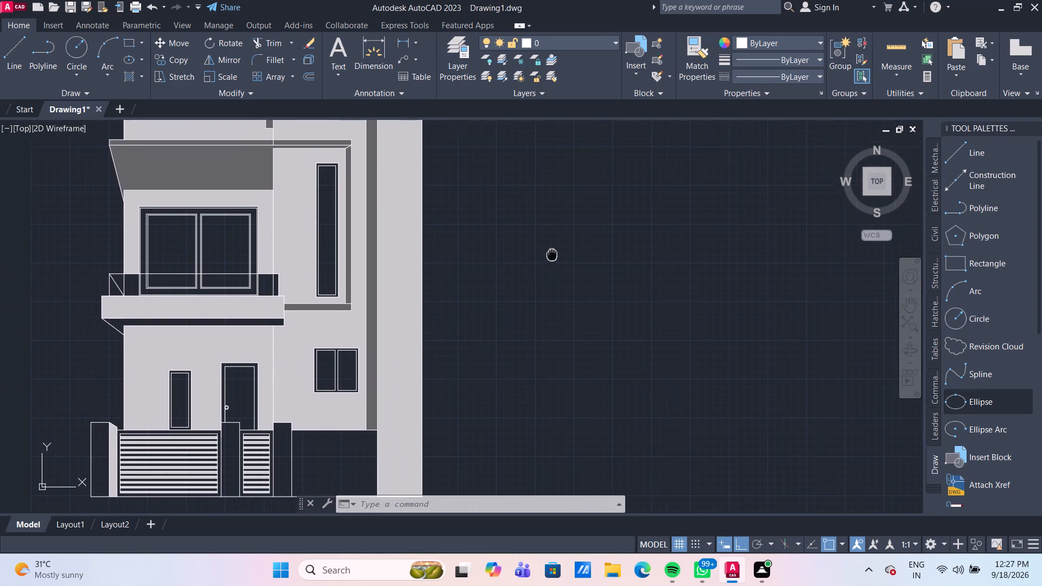
{"action": "middle_click_drag", "start_coordinate": [559, 251], "coordinate": [567, 249]}
{"action": "scroll", "coordinate": [567, 249], "scroll_direction": "up", "scroll_amount": 1}
{"action": "scroll", "coordinate": [565, 249], "scroll_direction": "down", "scroll_amount": 2}
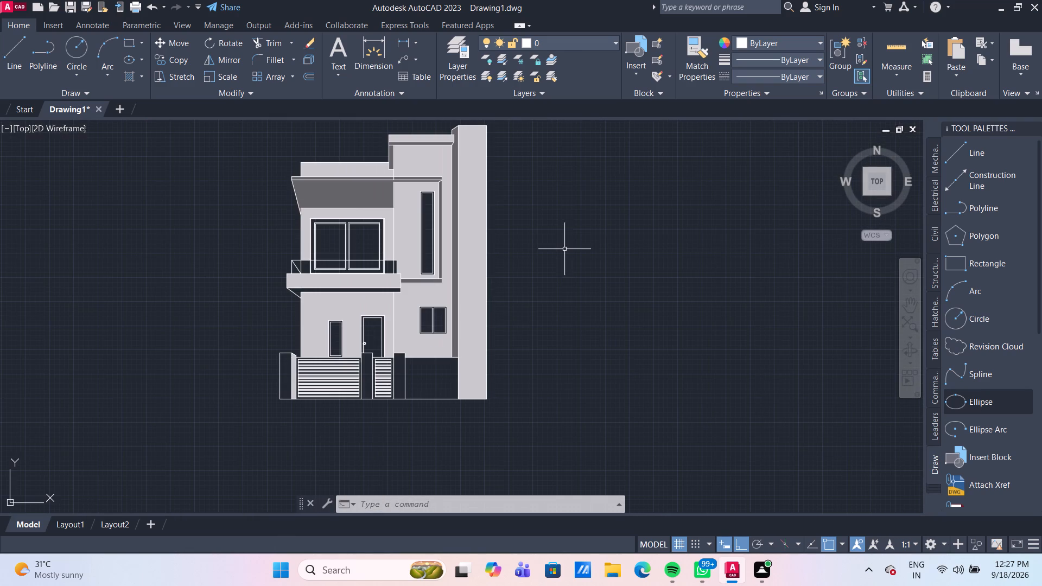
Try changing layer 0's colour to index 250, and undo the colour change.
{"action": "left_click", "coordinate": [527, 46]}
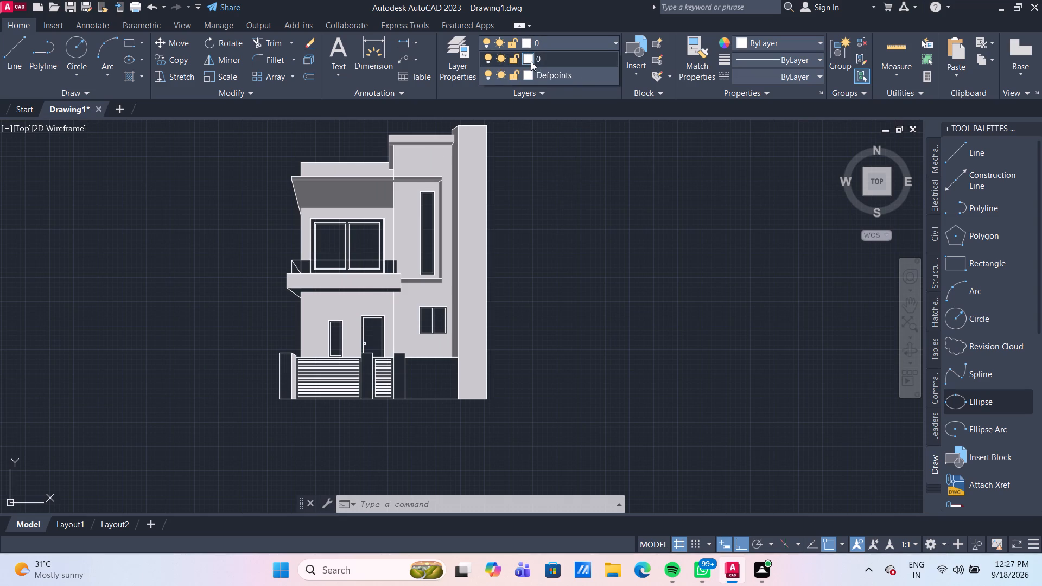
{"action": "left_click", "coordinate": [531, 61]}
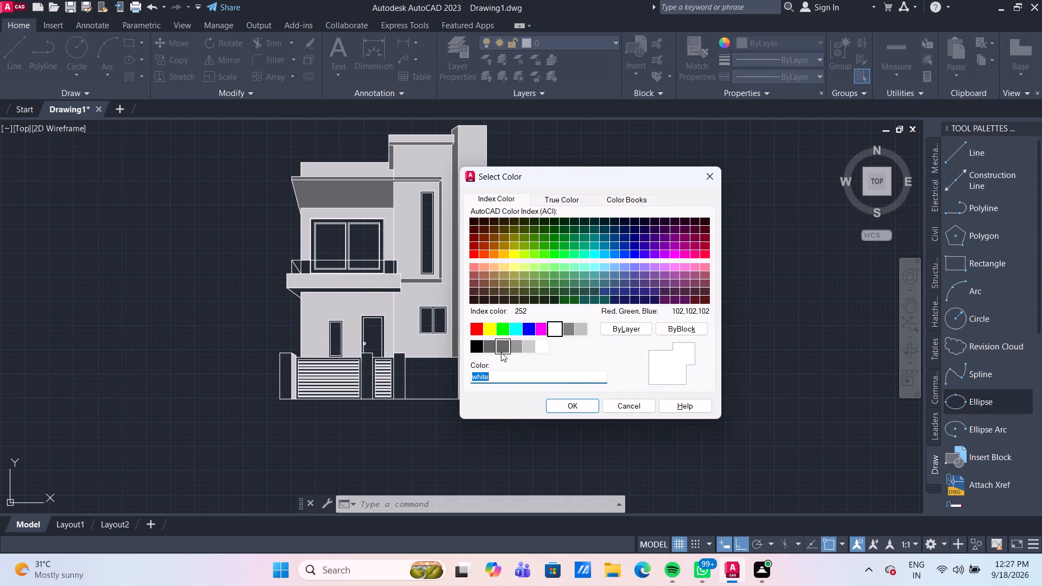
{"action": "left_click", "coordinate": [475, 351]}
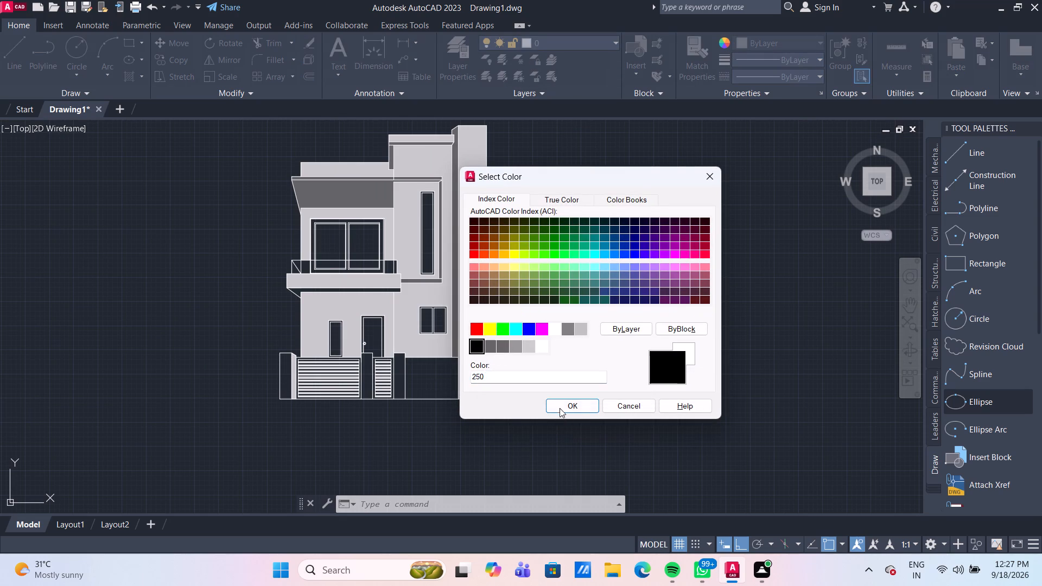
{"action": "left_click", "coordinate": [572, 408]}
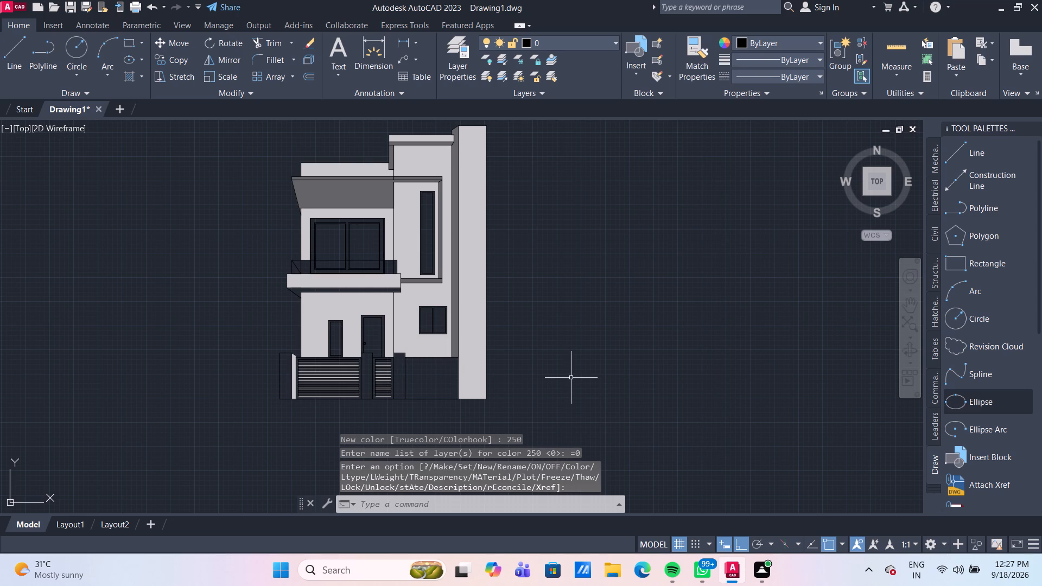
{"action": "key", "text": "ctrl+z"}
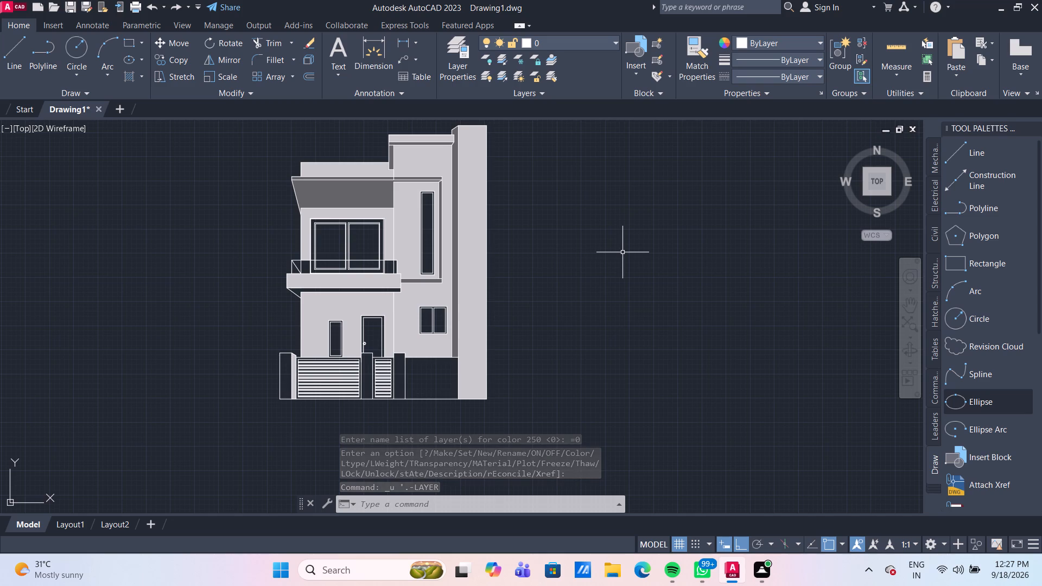
Examine the lower part of the elevation around the gates, pillars and boundary wall for unfilled areas.
{"action": "middle_click_drag", "start_coordinate": [622, 252], "coordinate": [611, 240]}
{"action": "scroll", "coordinate": [523, 348], "scroll_direction": "up", "scroll_amount": 2}
{"action": "middle_click_drag", "start_coordinate": [517, 353], "coordinate": [528, 353]}
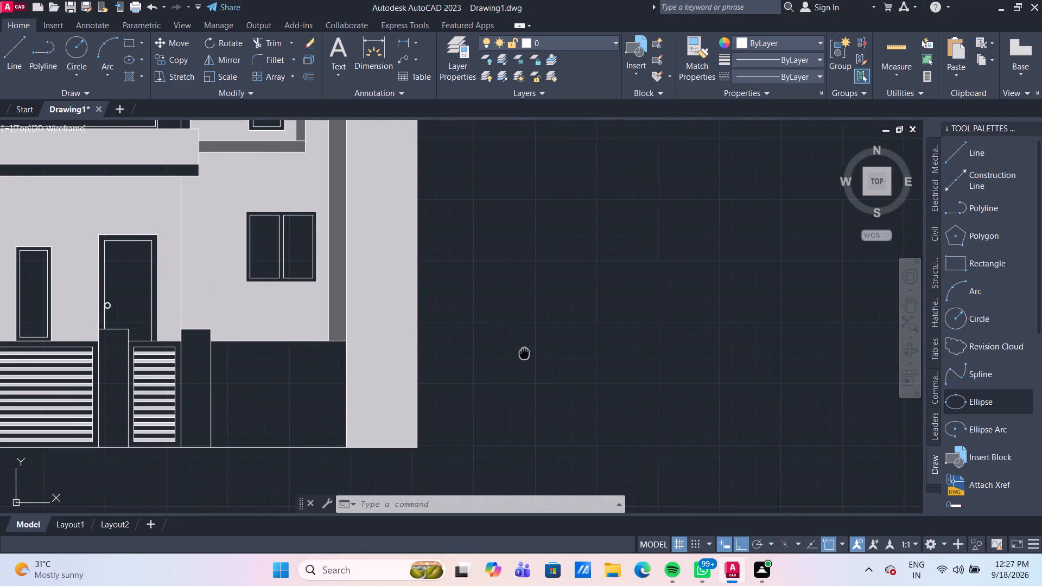
{"action": "middle_click_drag", "start_coordinate": [528, 353], "coordinate": [598, 353]}
{"action": "scroll", "coordinate": [598, 353], "scroll_direction": "up", "scroll_amount": 1}
{"action": "scroll", "coordinate": [598, 353], "scroll_direction": "down", "scroll_amount": 2}
{"action": "middle_click_drag", "start_coordinate": [580, 342], "coordinate": [604, 366]}
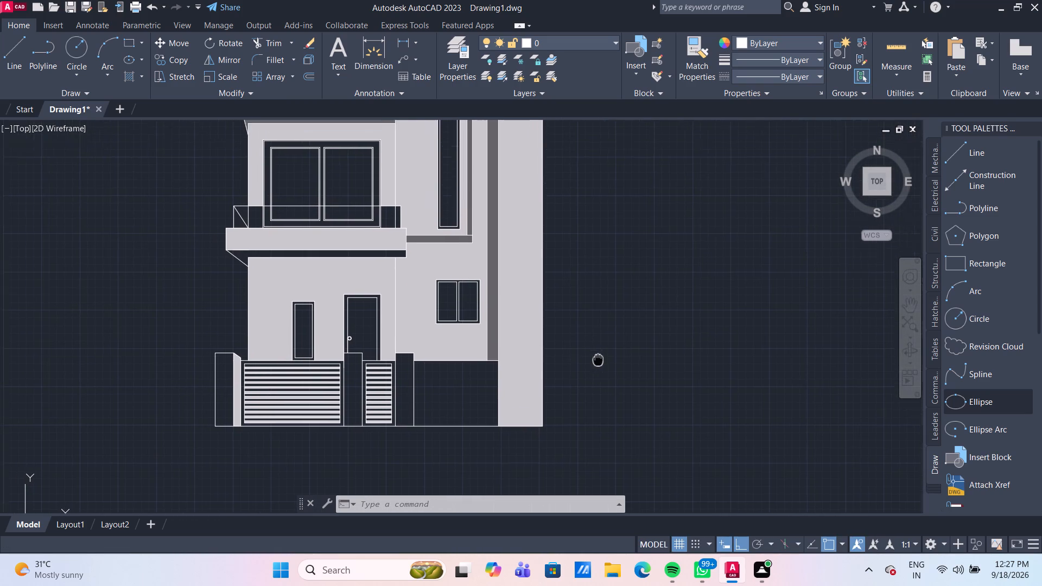
{"action": "middle_click_drag", "start_coordinate": [604, 366], "coordinate": [622, 402]}
{"action": "middle_click_drag", "start_coordinate": [635, 366], "coordinate": [637, 338]}
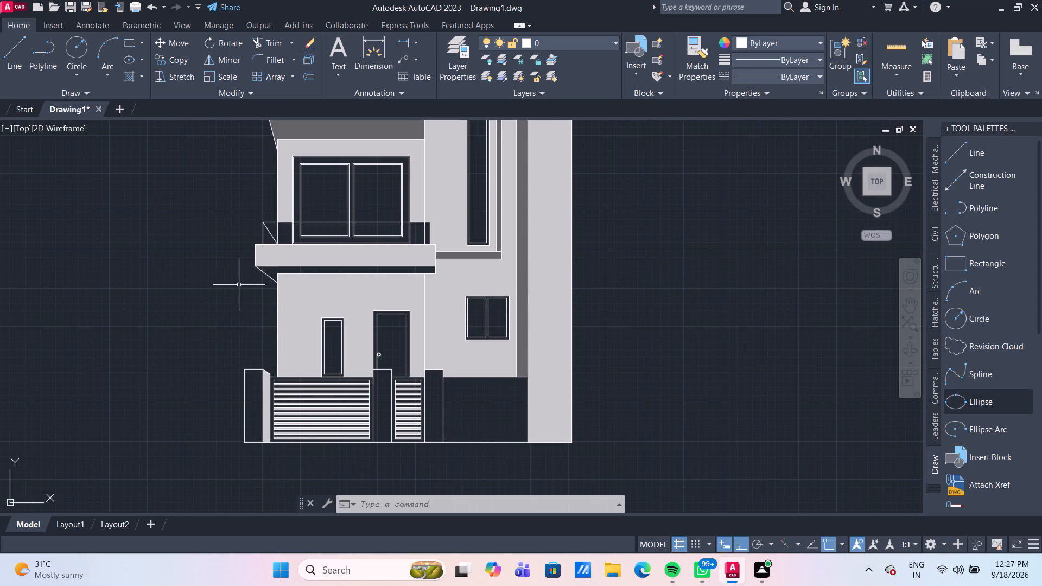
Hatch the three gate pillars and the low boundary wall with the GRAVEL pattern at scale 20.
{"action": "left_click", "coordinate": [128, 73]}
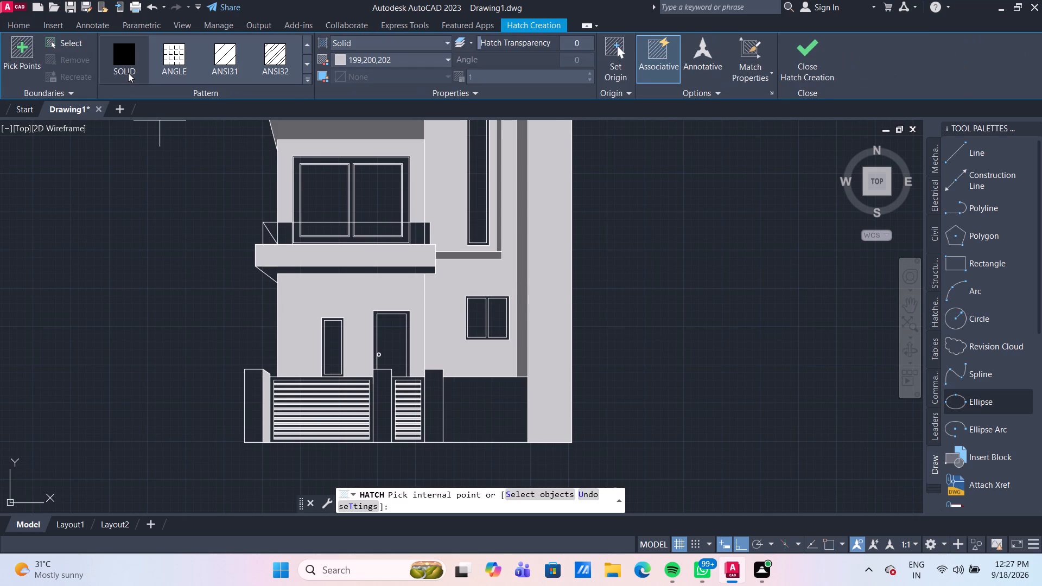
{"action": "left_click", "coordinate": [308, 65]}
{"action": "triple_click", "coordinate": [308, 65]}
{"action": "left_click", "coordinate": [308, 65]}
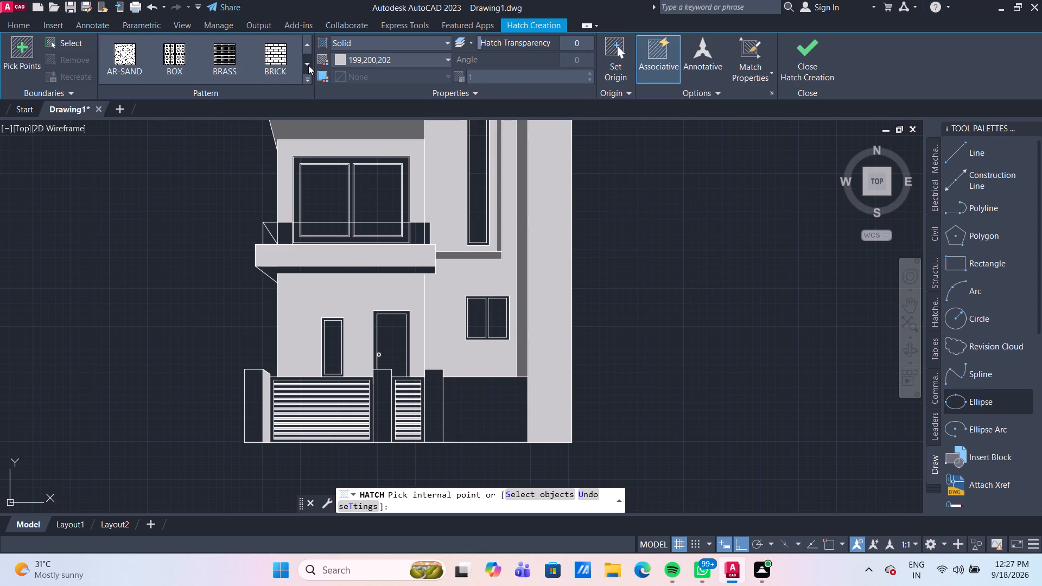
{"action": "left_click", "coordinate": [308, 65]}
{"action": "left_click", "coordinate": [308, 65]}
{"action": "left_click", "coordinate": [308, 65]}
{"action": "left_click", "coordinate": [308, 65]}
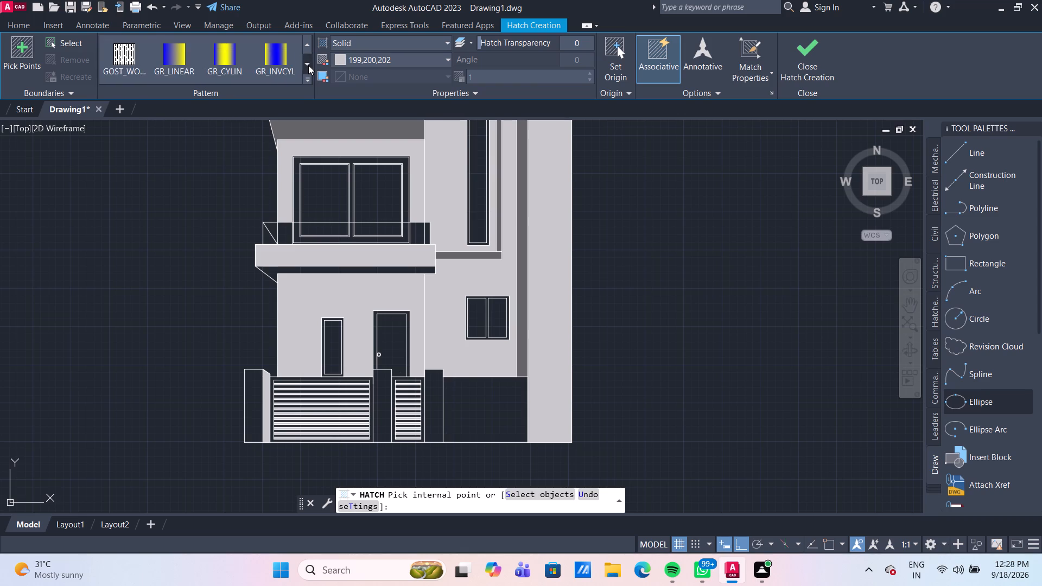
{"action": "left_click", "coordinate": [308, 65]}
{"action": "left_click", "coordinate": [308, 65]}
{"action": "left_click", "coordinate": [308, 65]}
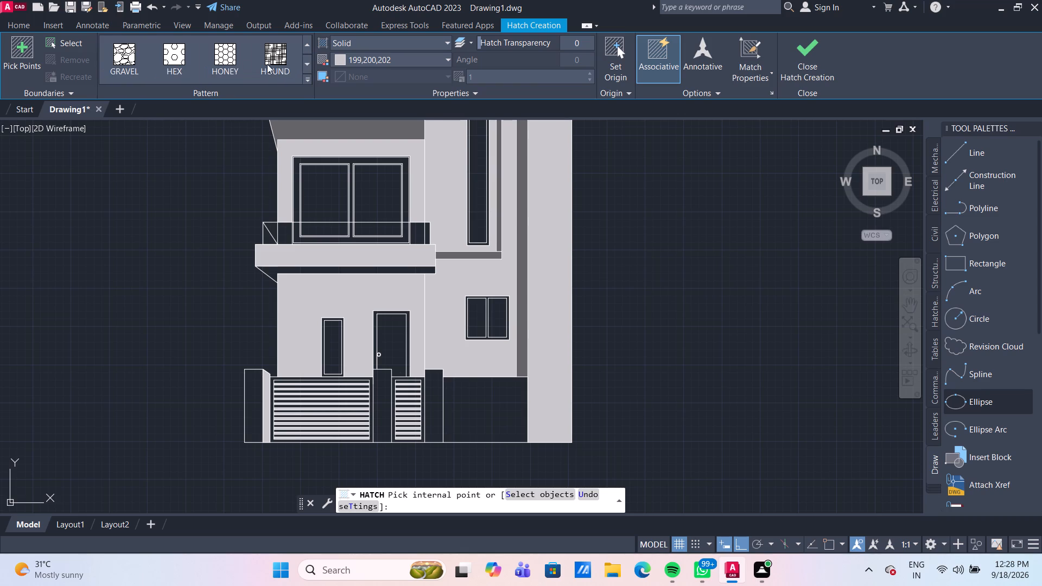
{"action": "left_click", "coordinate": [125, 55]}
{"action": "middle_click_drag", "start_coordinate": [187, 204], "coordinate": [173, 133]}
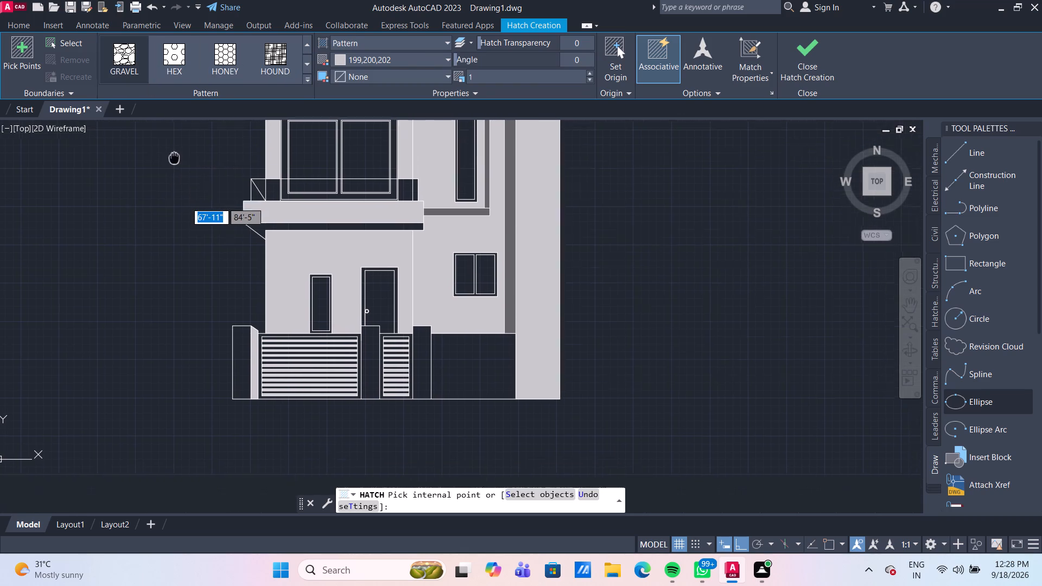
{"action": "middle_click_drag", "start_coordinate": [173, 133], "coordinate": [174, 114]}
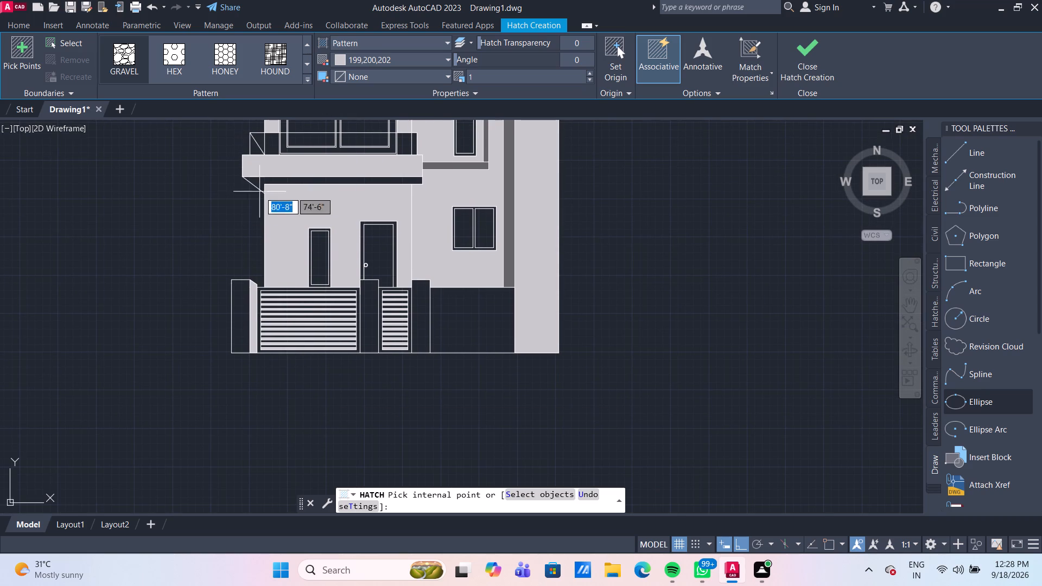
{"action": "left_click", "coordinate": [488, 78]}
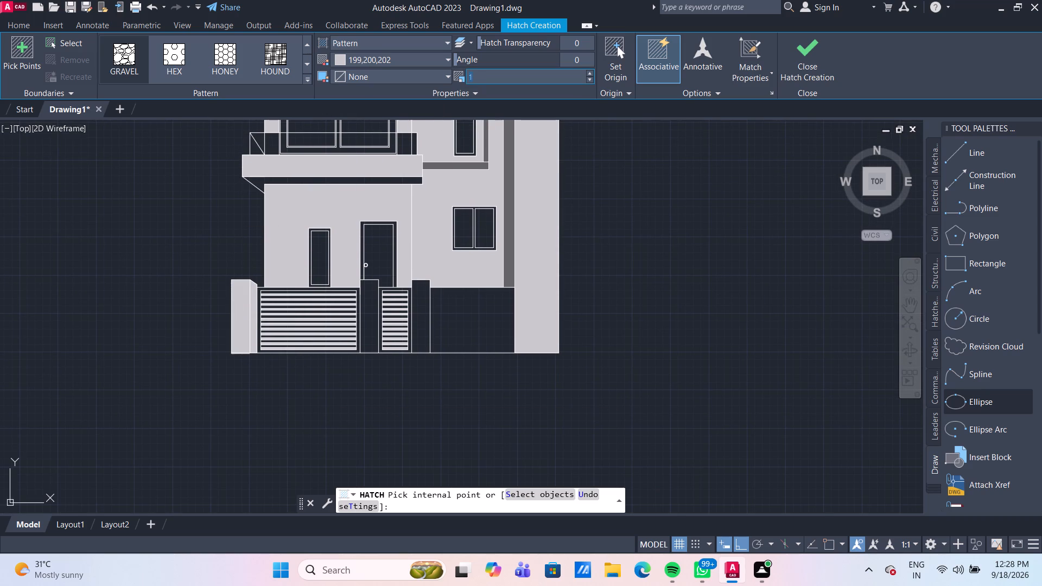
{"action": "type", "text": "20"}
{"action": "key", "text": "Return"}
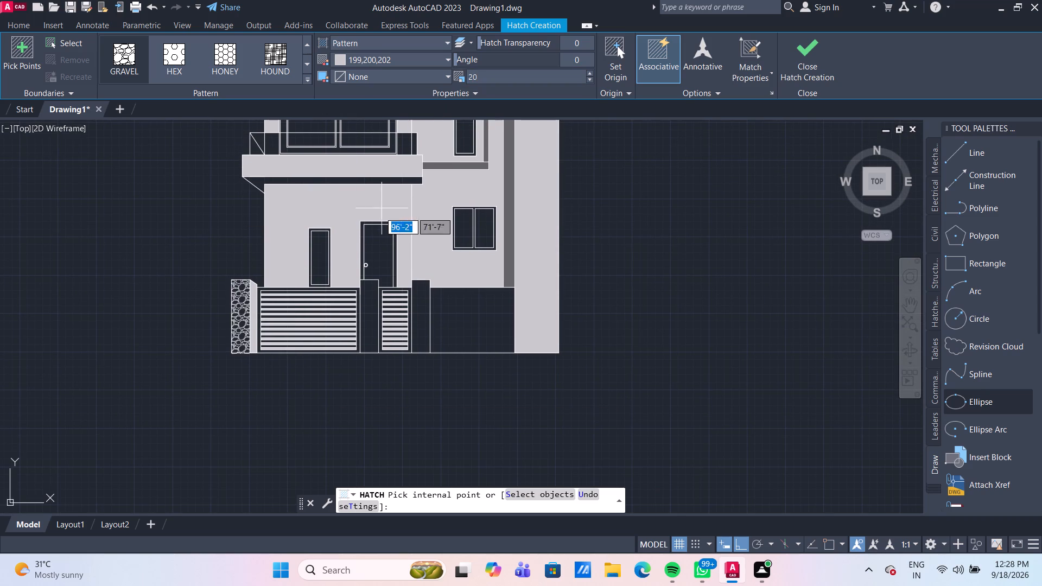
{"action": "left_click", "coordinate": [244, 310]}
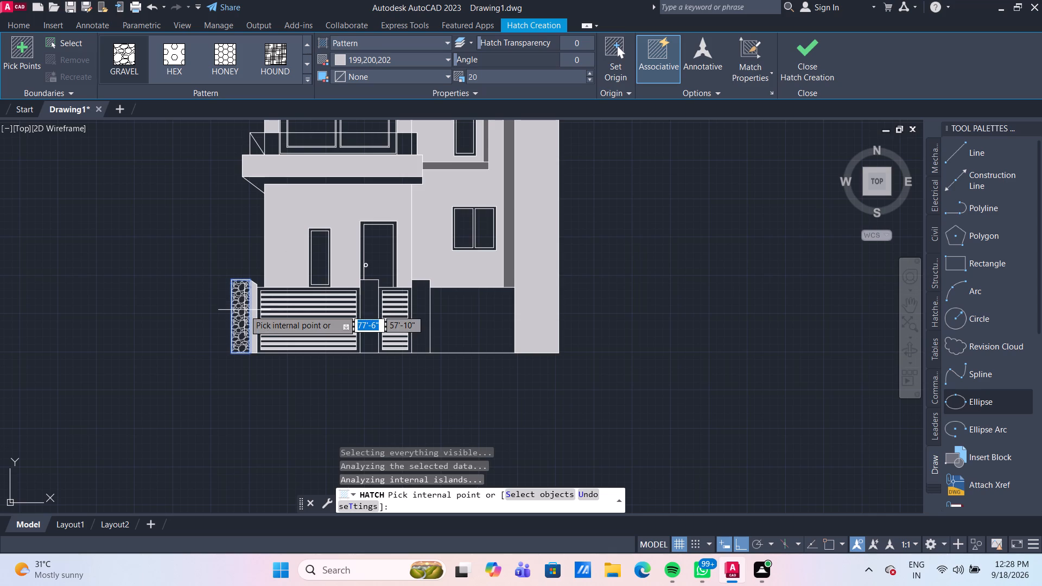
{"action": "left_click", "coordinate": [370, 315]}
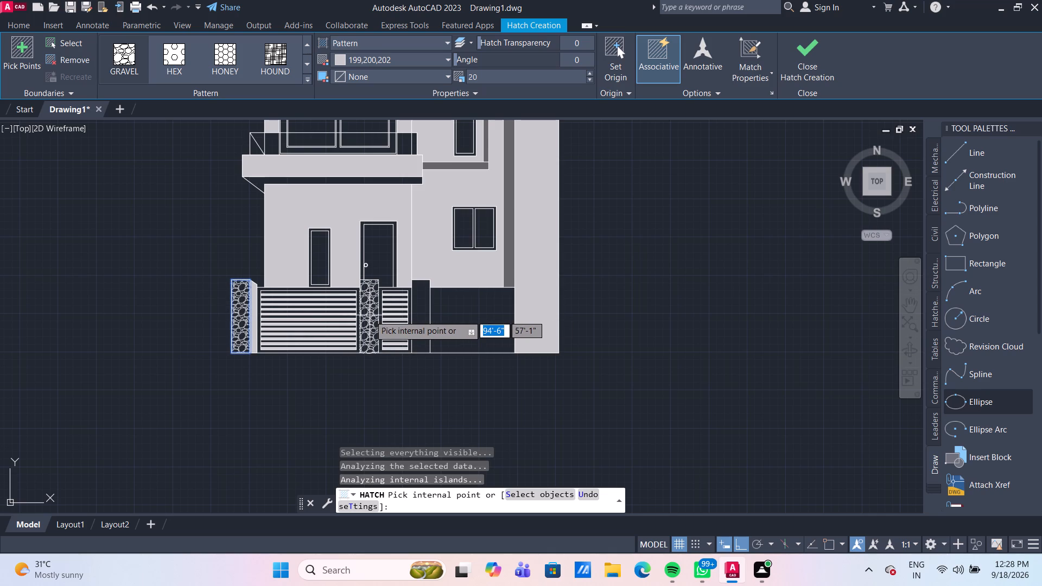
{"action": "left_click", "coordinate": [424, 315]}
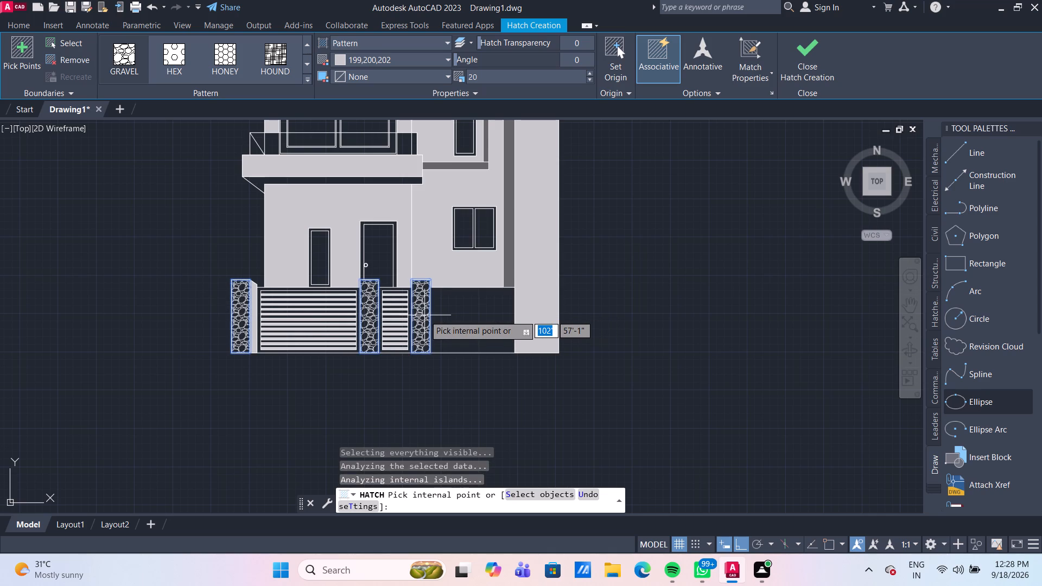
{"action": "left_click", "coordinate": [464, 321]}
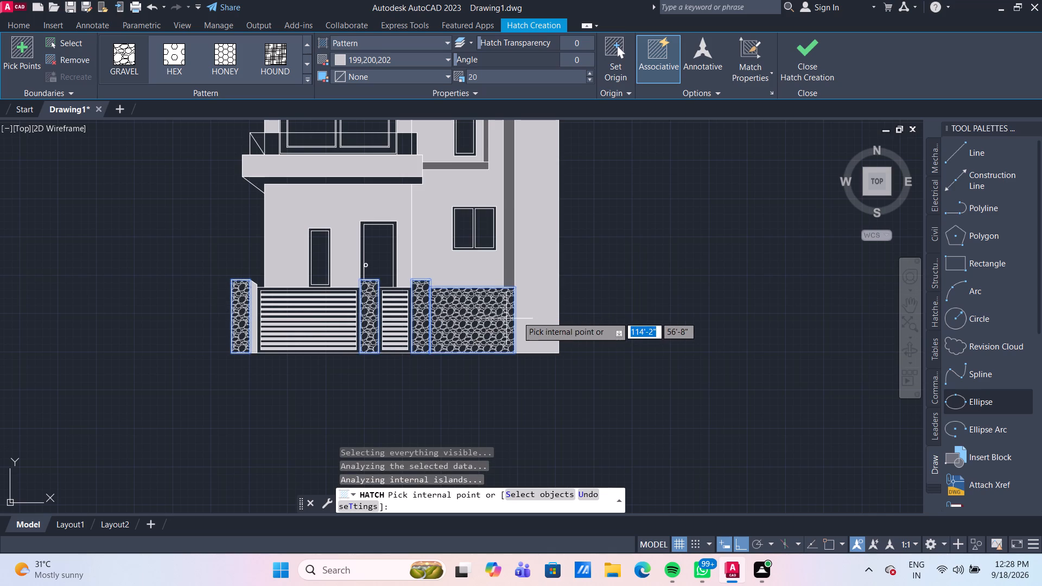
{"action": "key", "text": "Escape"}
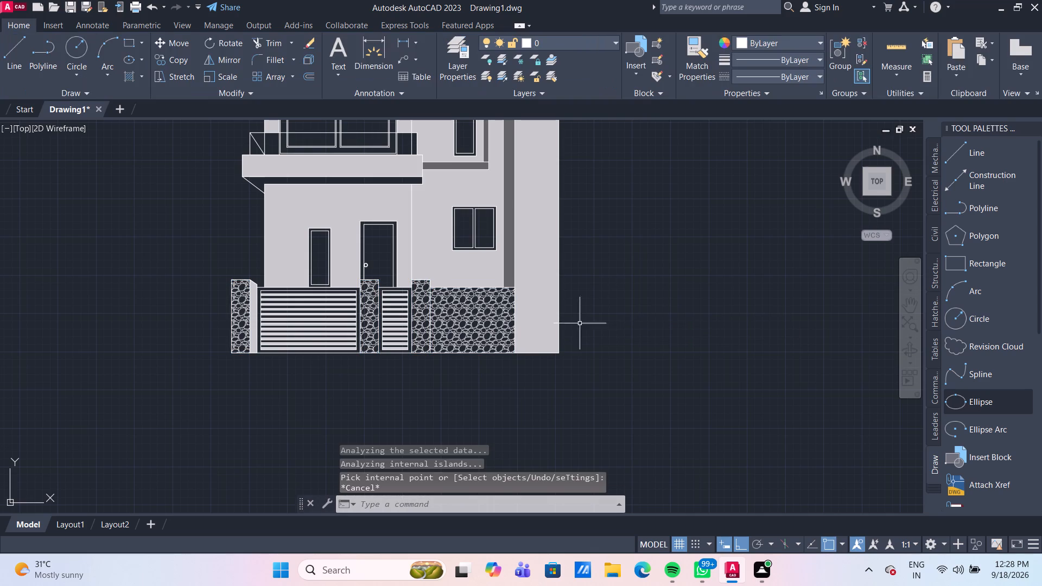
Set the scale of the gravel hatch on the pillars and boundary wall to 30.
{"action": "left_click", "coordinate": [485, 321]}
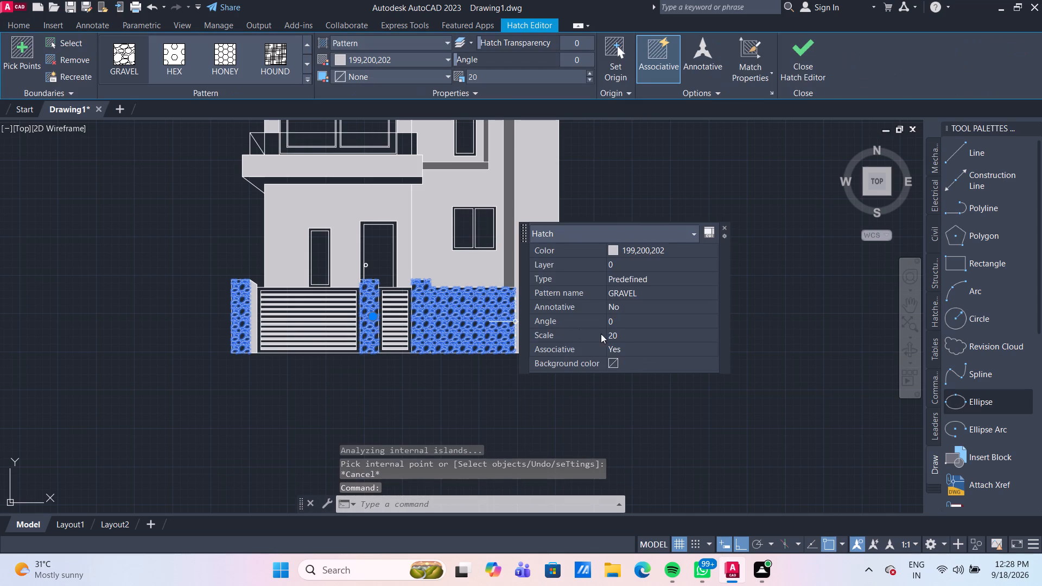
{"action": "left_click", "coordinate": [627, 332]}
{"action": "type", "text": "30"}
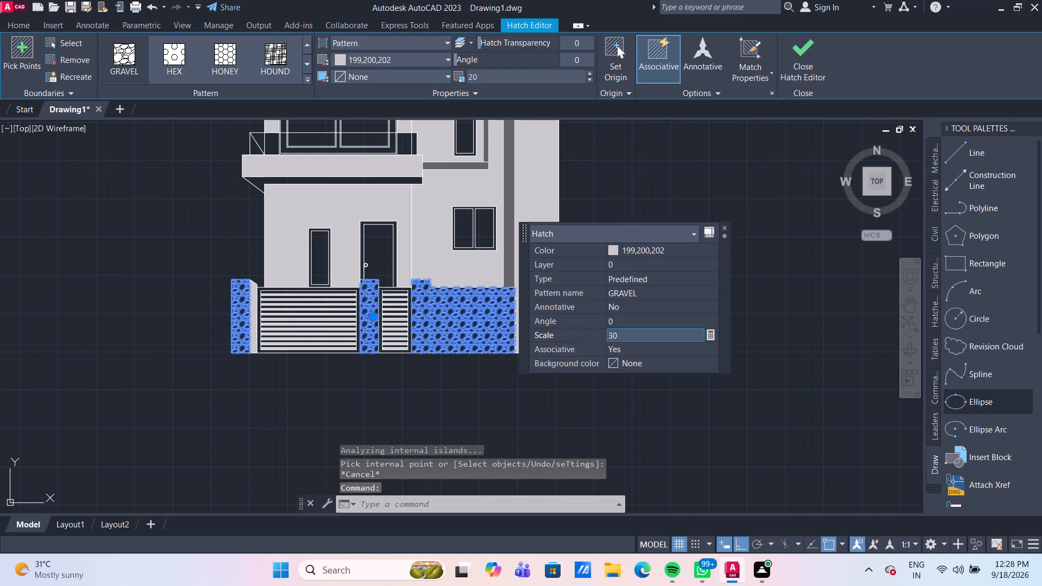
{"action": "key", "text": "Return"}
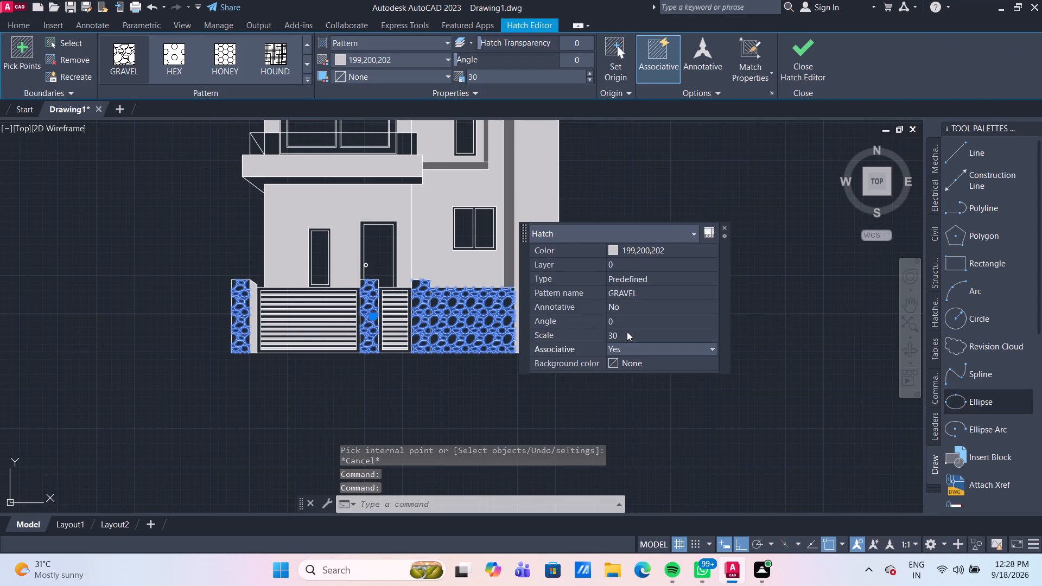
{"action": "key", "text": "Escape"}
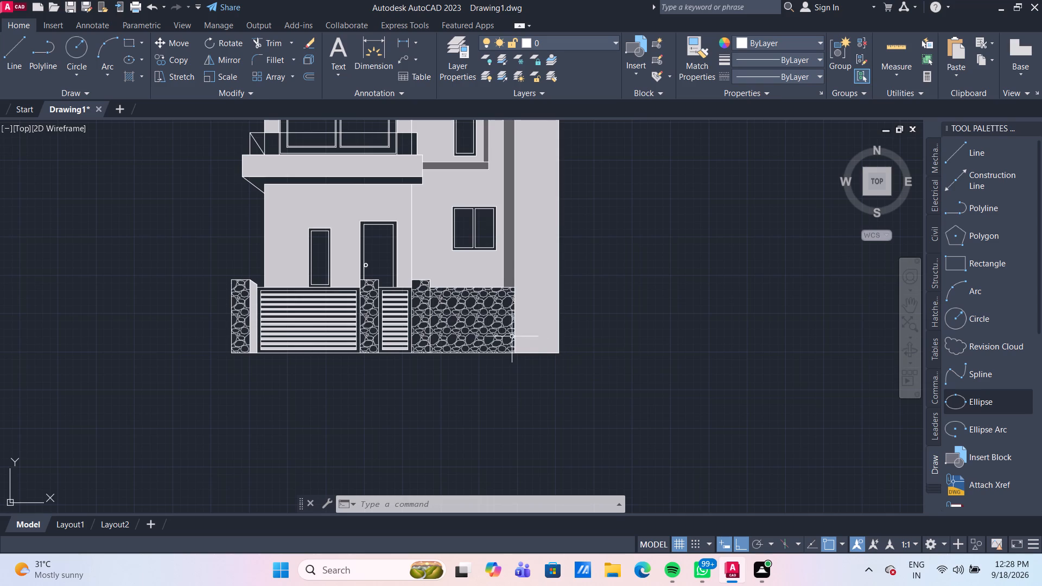
Examine the gravel hatch on the pillars and boundary wall up close.
{"action": "scroll", "coordinate": [507, 336], "scroll_direction": "up", "scroll_amount": 1}
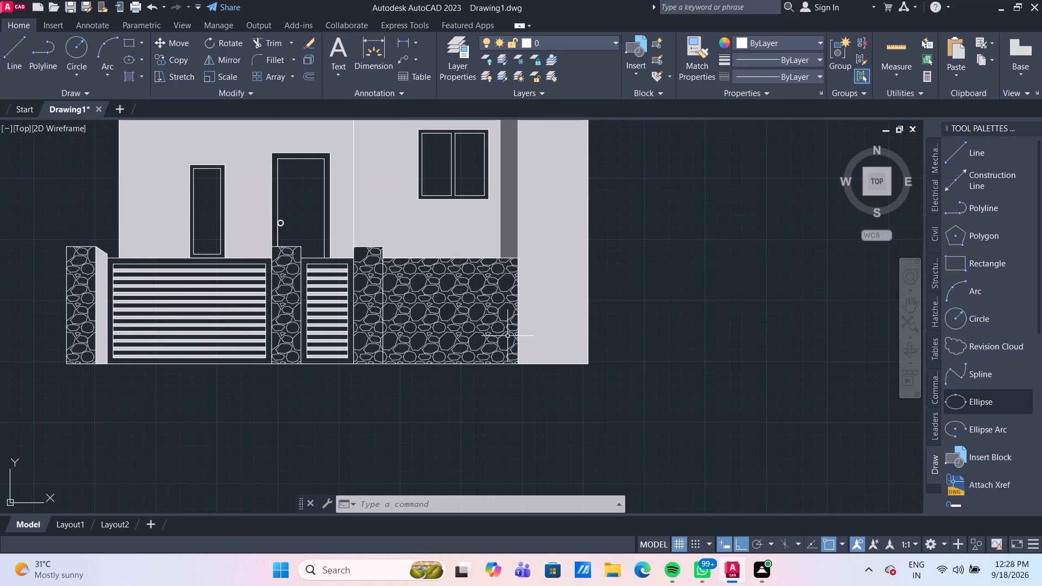
{"action": "left_click", "coordinate": [391, 286]}
{"action": "left_click", "coordinate": [390, 283]}
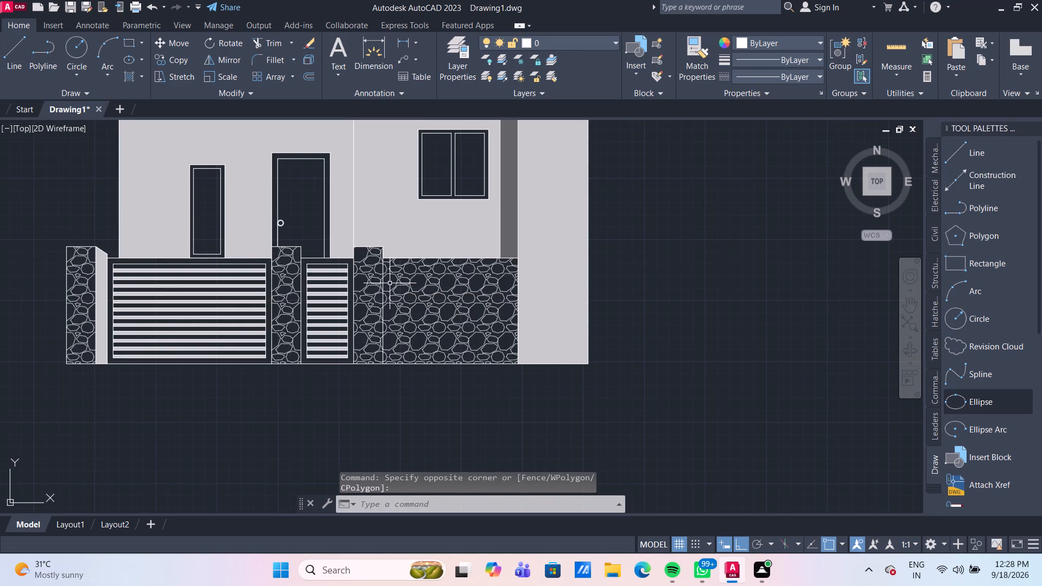
{"action": "key", "text": "Escape"}
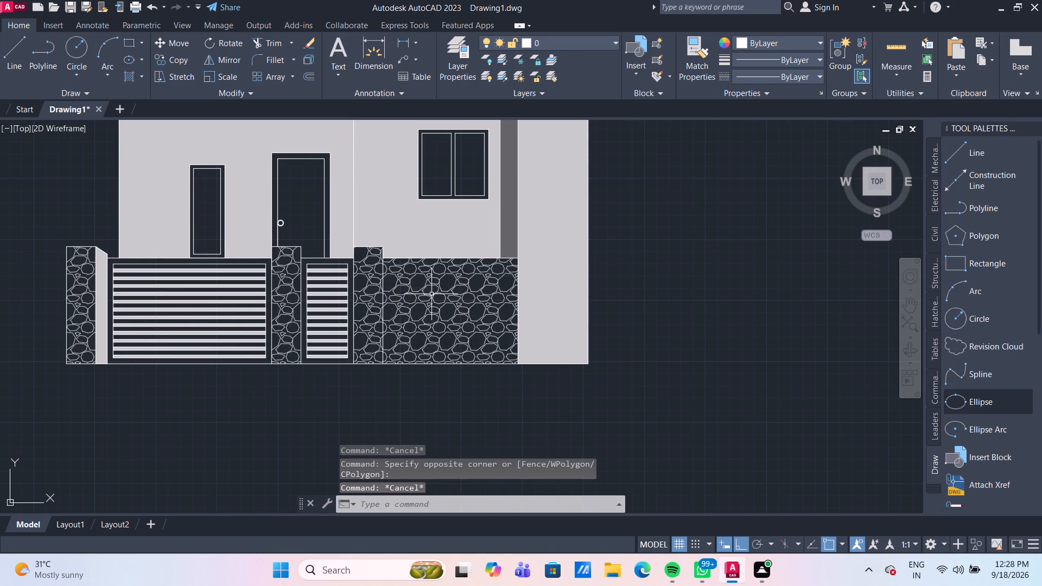
{"action": "left_click", "coordinate": [435, 297]}
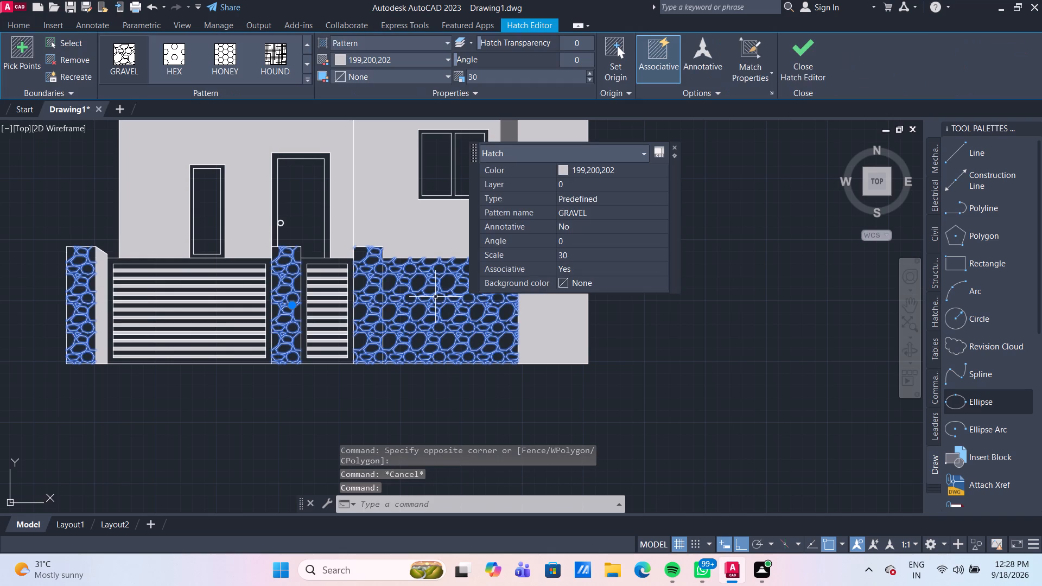
{"action": "key", "text": "Escape"}
{"action": "scroll", "coordinate": [444, 300], "scroll_direction": "up", "scroll_amount": 2}
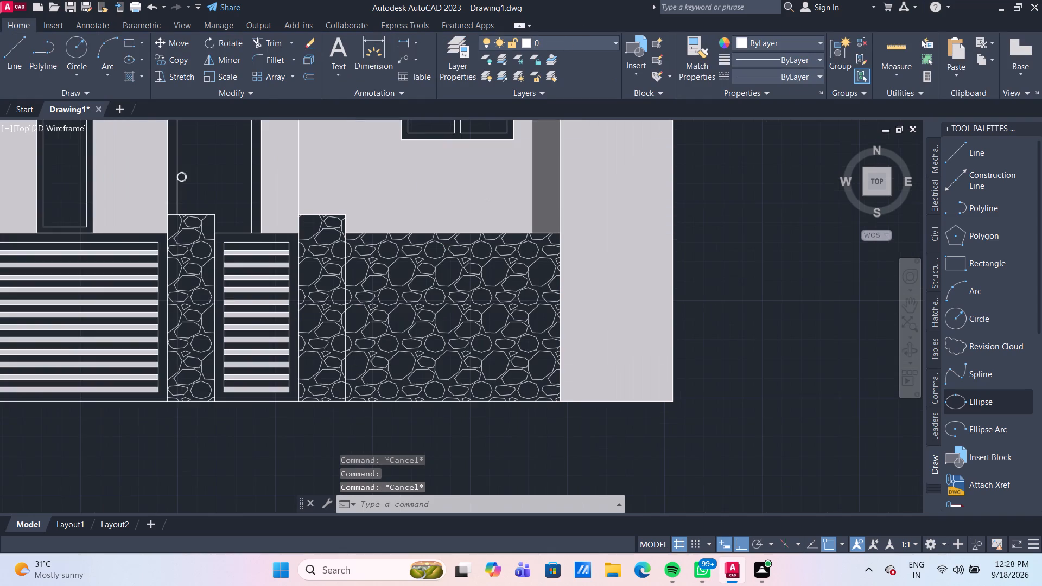
{"action": "scroll", "coordinate": [444, 300], "scroll_direction": "down", "scroll_amount": 2}
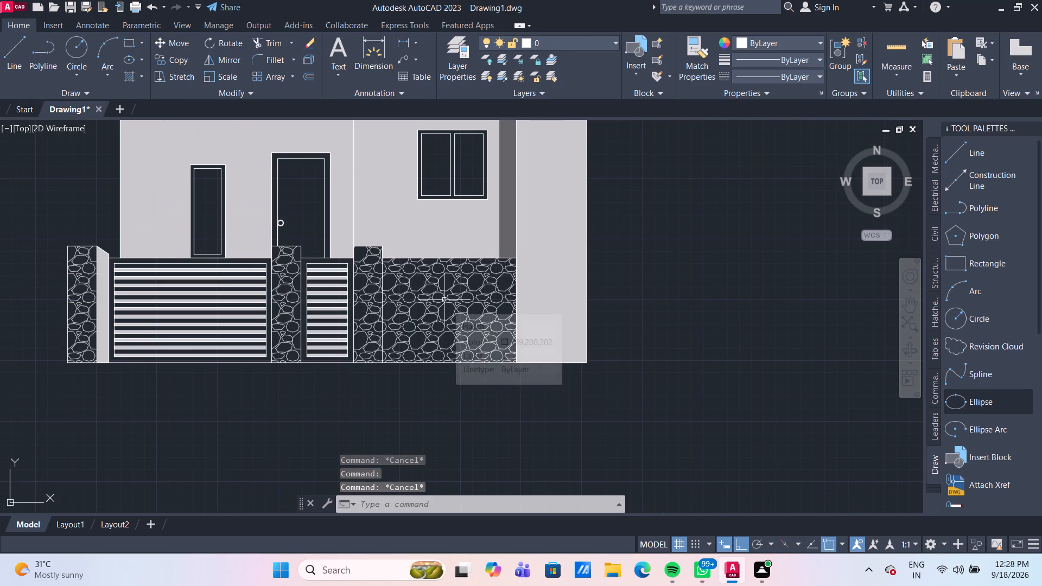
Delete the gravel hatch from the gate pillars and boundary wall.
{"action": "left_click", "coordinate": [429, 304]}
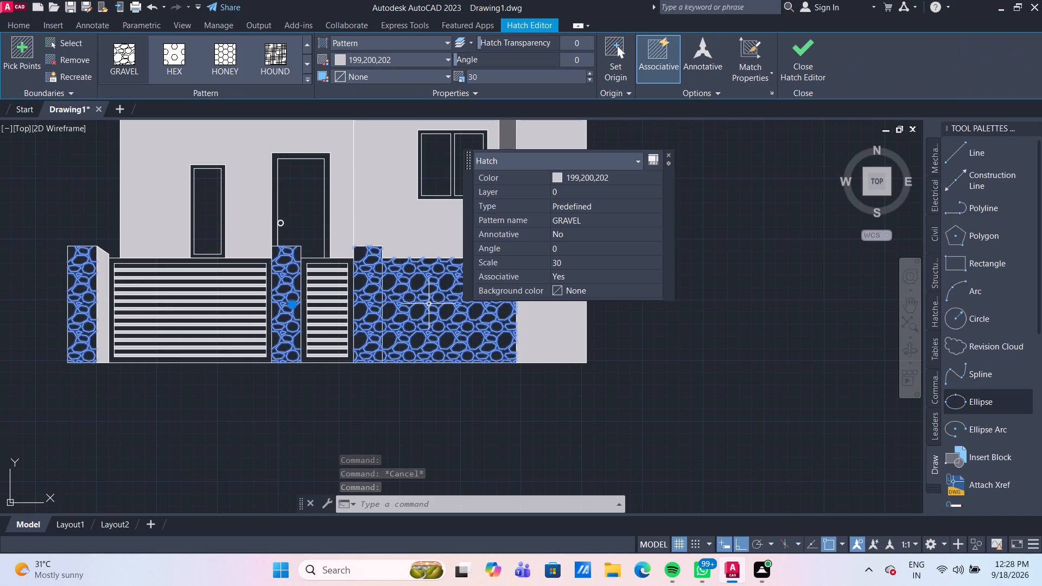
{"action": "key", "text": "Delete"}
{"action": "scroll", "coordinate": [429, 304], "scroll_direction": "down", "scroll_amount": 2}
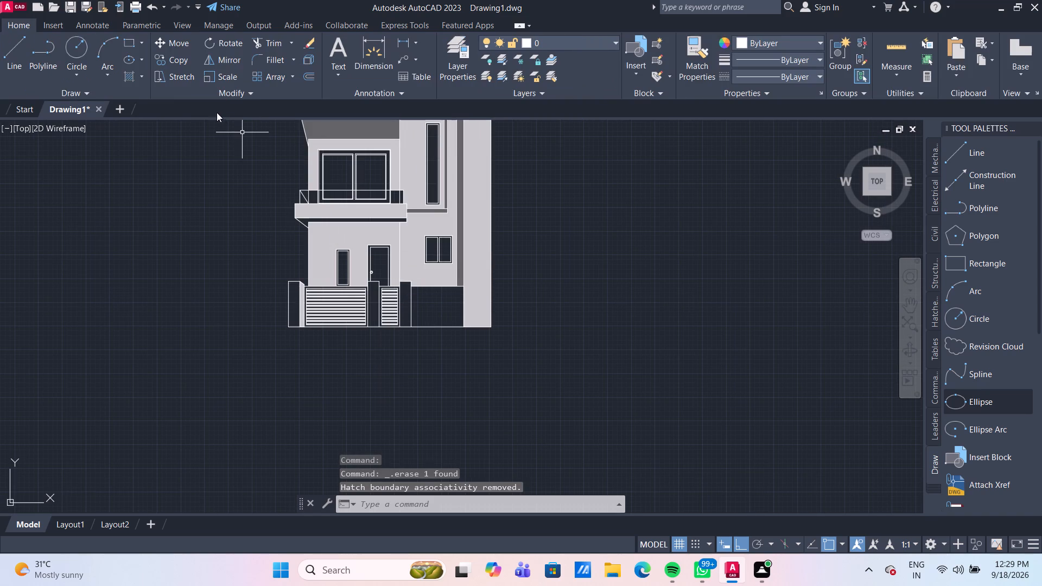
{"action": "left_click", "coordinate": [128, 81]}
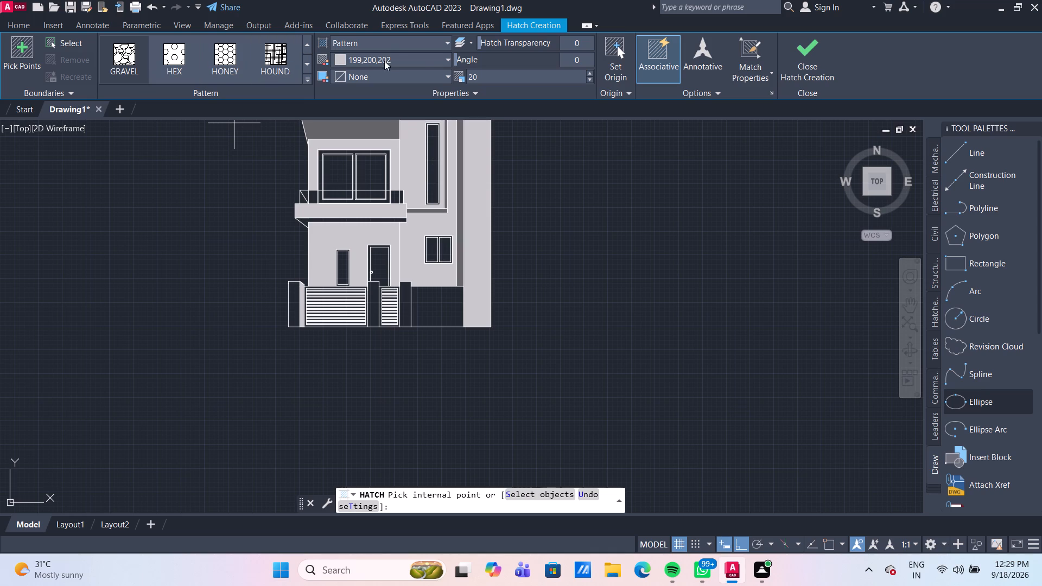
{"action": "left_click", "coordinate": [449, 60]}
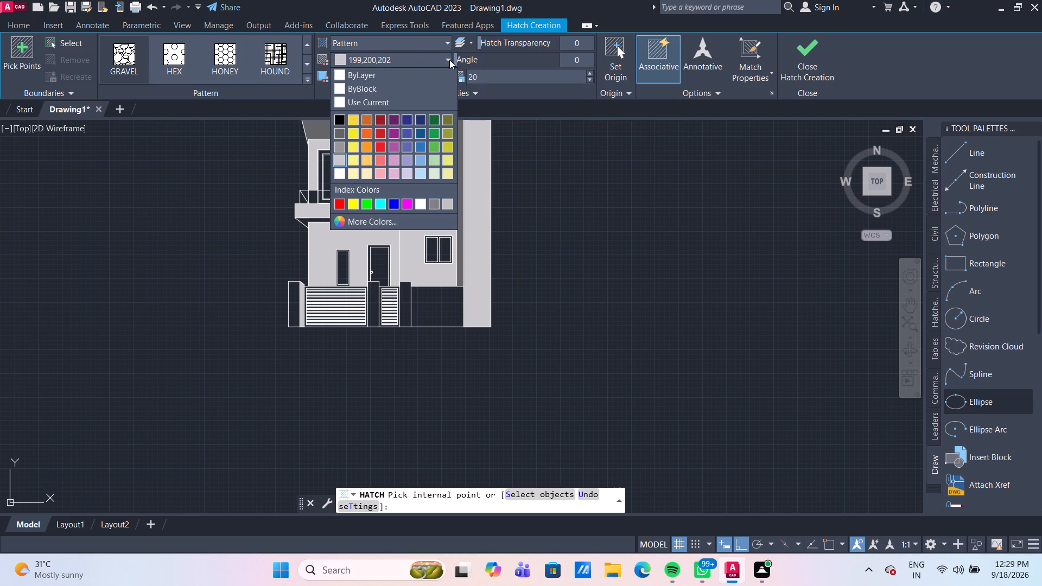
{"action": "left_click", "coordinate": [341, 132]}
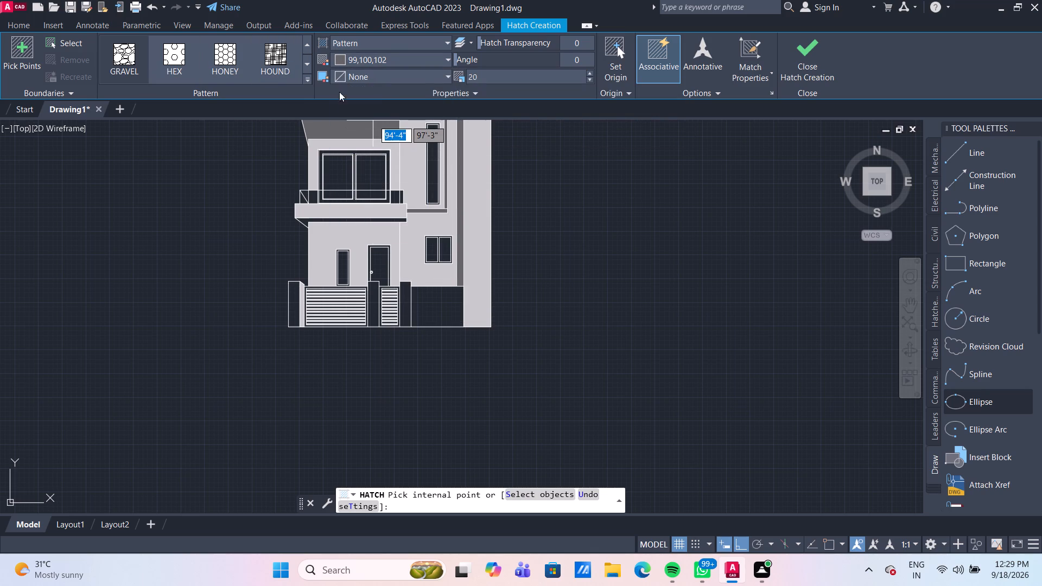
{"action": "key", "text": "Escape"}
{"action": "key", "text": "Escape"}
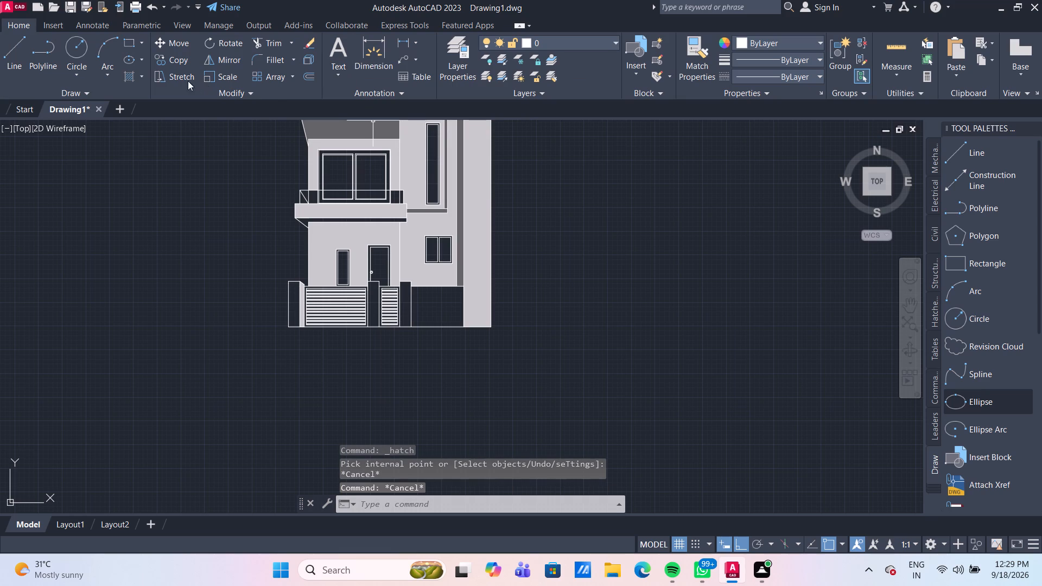
Fill the low boundary wall and the three gate pillars with a solid hatch in grey 99,100,102.
{"action": "left_click", "coordinate": [129, 80]}
{"action": "scroll", "coordinate": [149, 73], "scroll_direction": "up", "scroll_amount": 5}
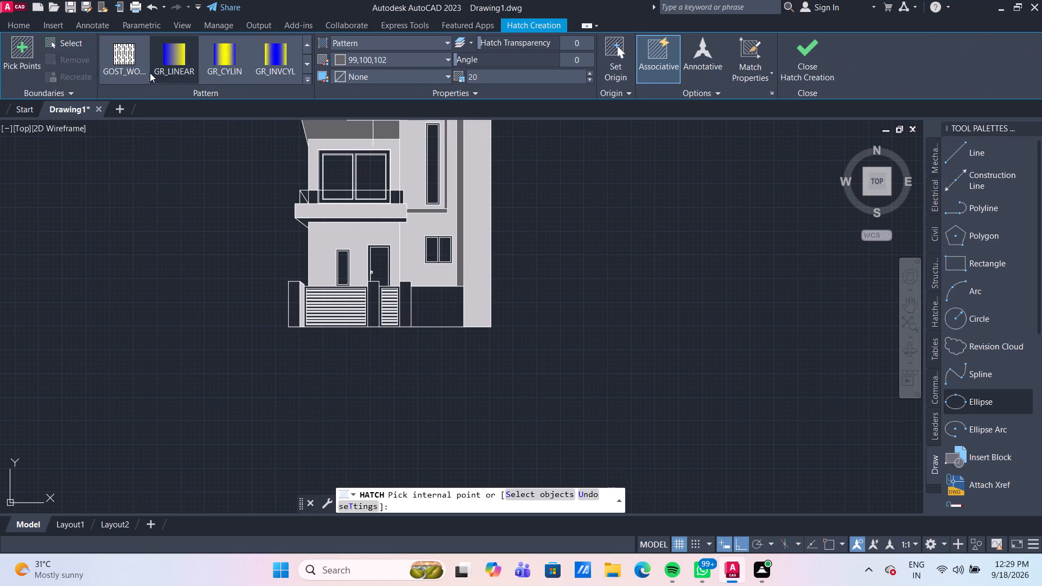
{"action": "scroll", "coordinate": [150, 73], "scroll_direction": "up", "scroll_amount": 12}
{"action": "left_click", "coordinate": [122, 57]}
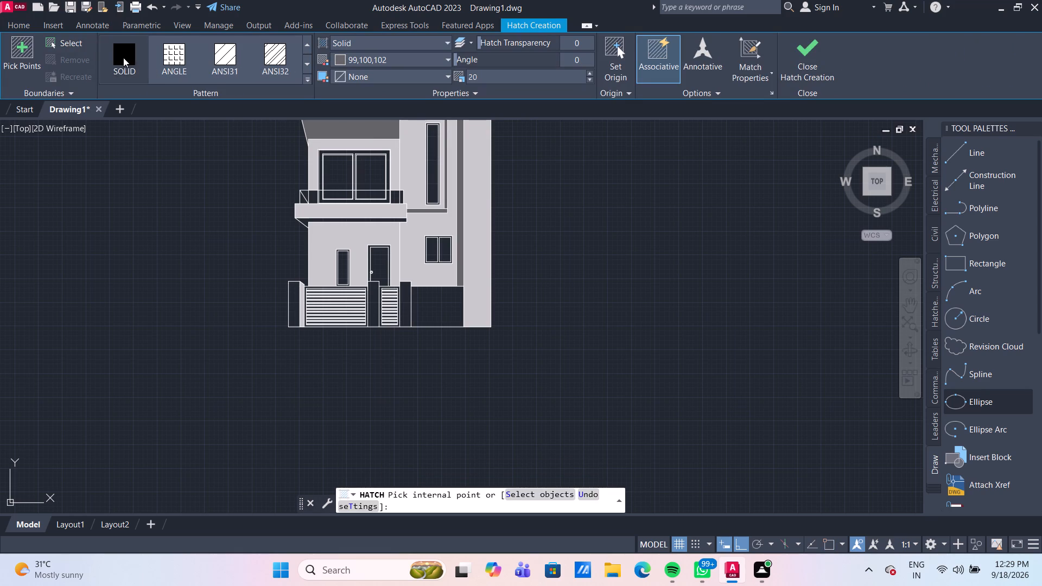
{"action": "left_click", "coordinate": [392, 60]}
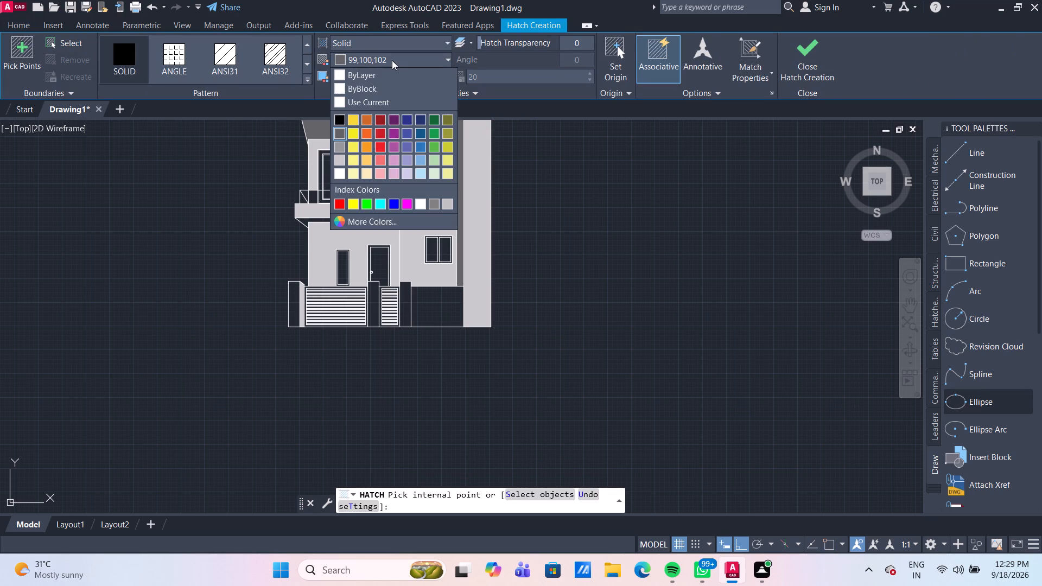
{"action": "left_click", "coordinate": [392, 60]}
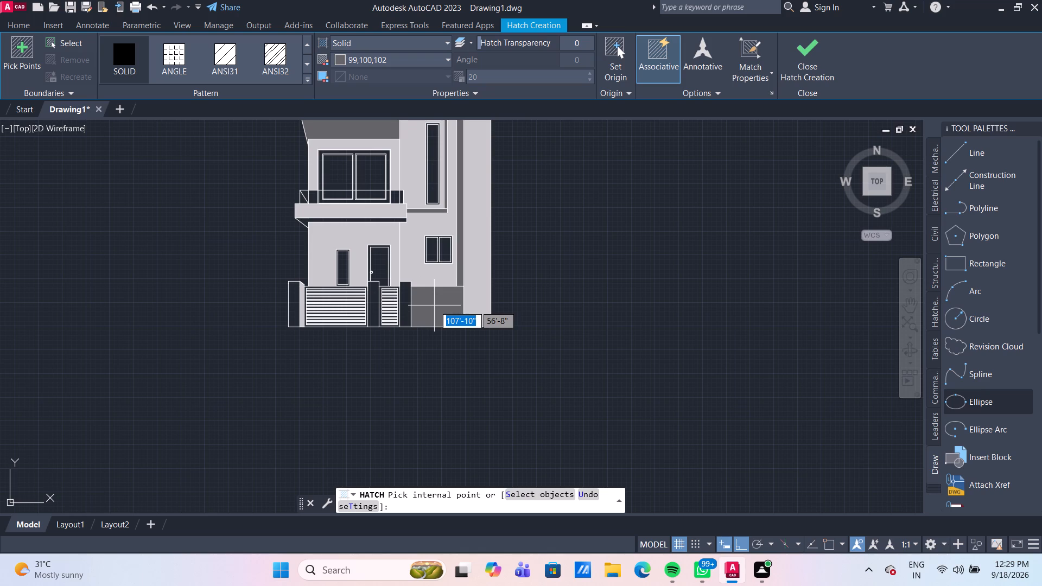
{"action": "left_click", "coordinate": [434, 305]}
{"action": "left_click", "coordinate": [406, 305]}
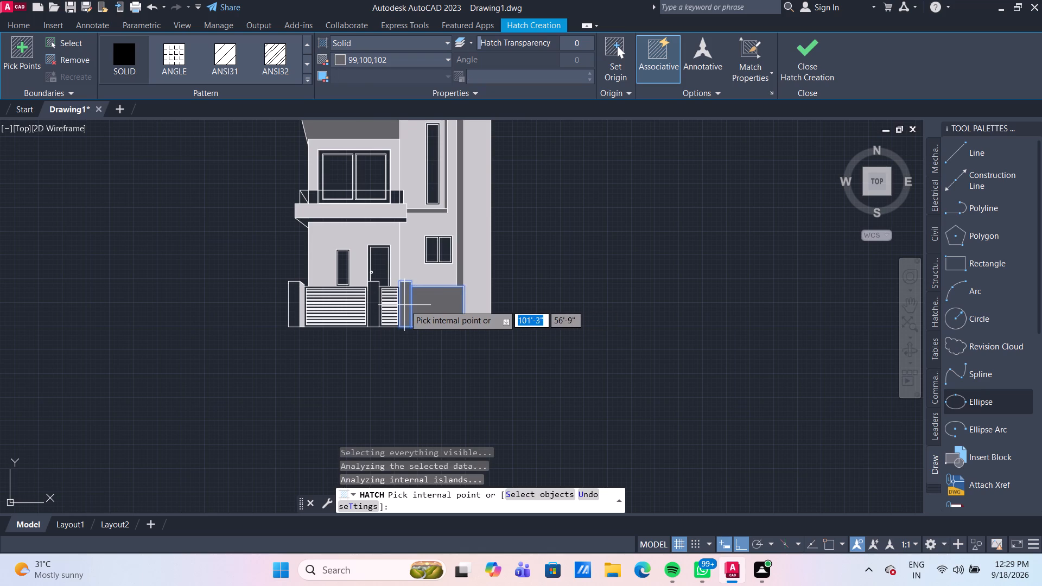
{"action": "left_click", "coordinate": [373, 302]}
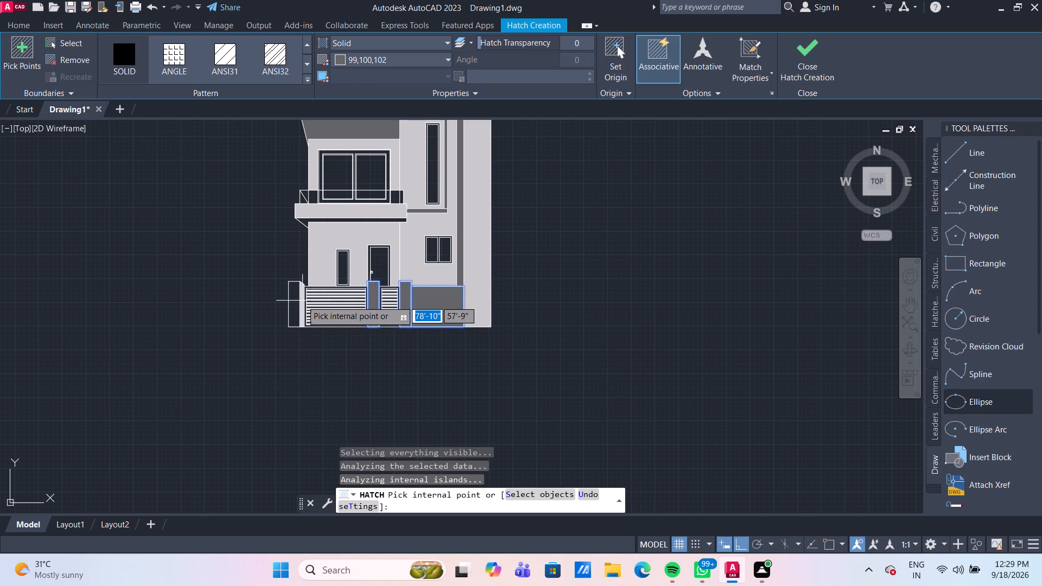
{"action": "left_click", "coordinate": [293, 302]}
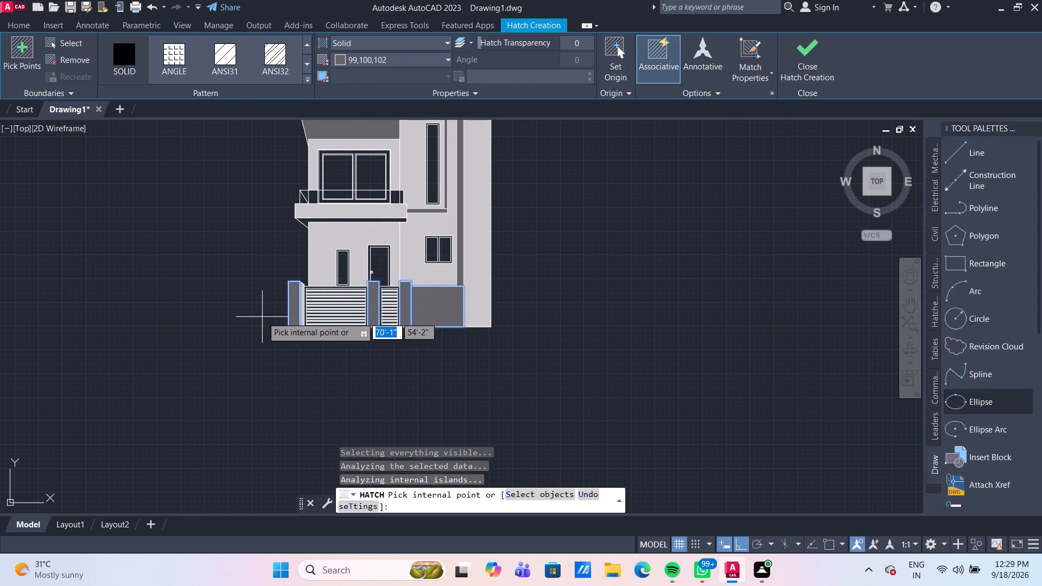
{"action": "key", "text": "Escape"}
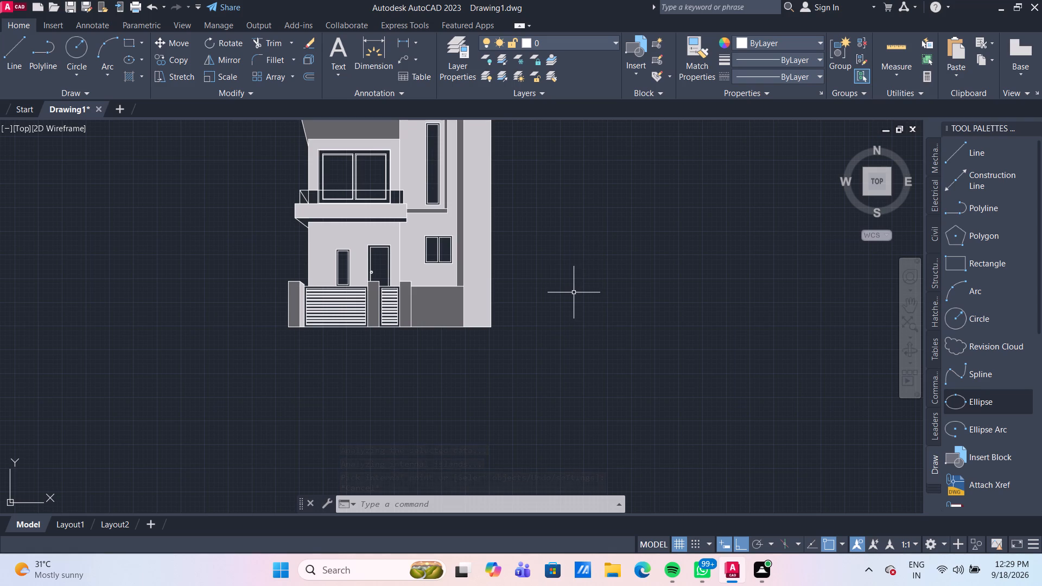
Fill the underside of the first-floor balcony slab with the solid grey 99,100,102 hatch.
{"action": "scroll", "coordinate": [584, 251], "scroll_direction": "up", "scroll_amount": 1}
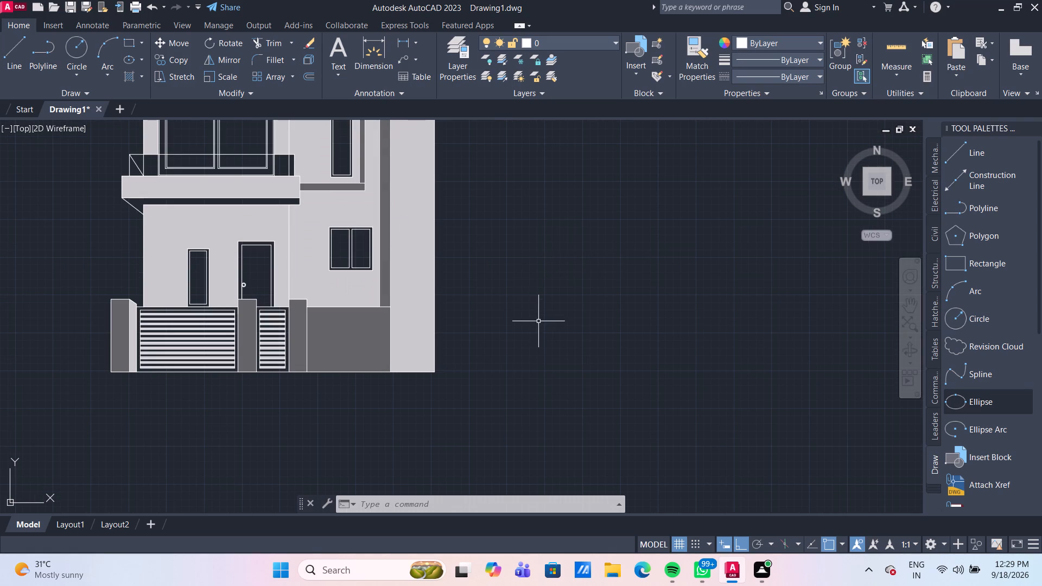
{"action": "middle_click_drag", "start_coordinate": [549, 322], "coordinate": [589, 298]}
{"action": "scroll", "coordinate": [263, 385], "scroll_direction": "up", "scroll_amount": 1}
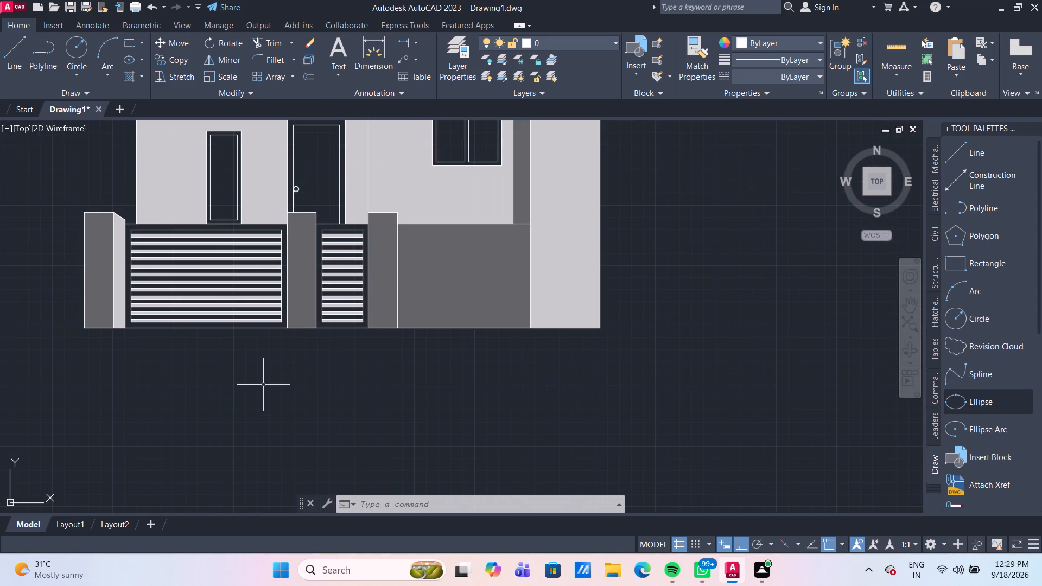
{"action": "middle_click_drag", "start_coordinate": [279, 369], "coordinate": [272, 456]}
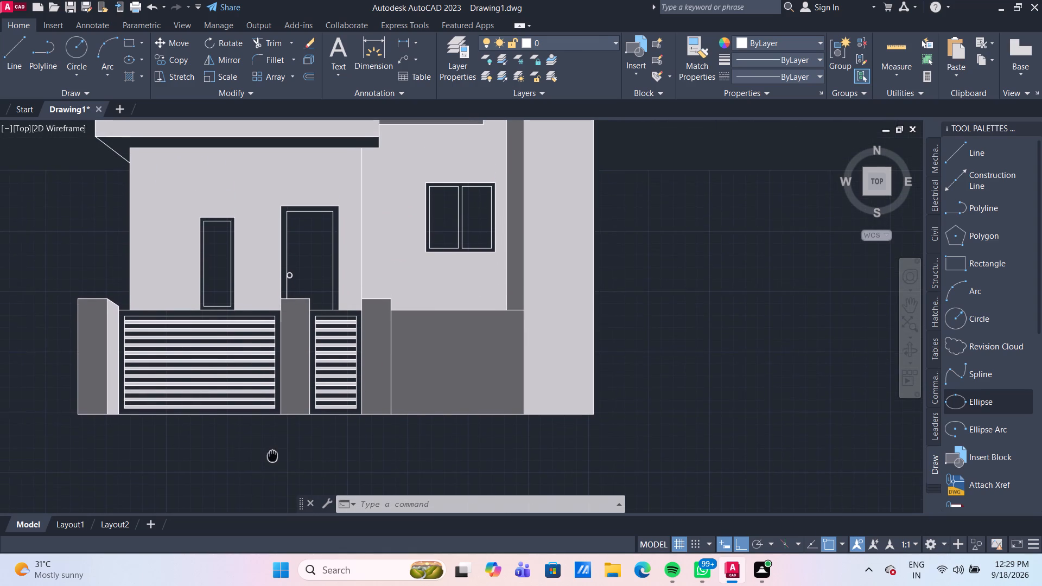
{"action": "middle_click_drag", "start_coordinate": [272, 456], "coordinate": [266, 448]}
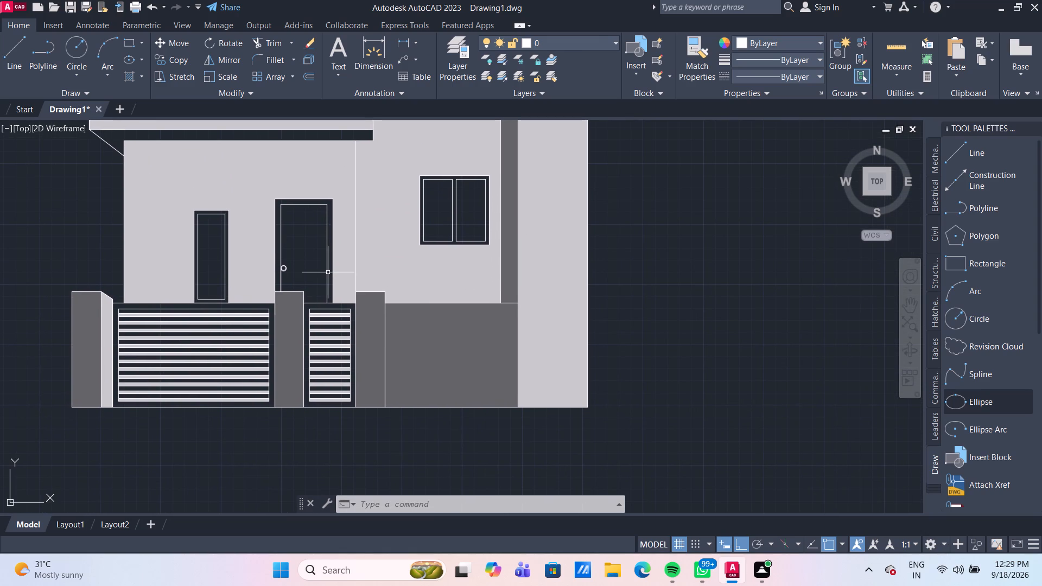
{"action": "scroll", "coordinate": [327, 272], "scroll_direction": "down", "scroll_amount": 1}
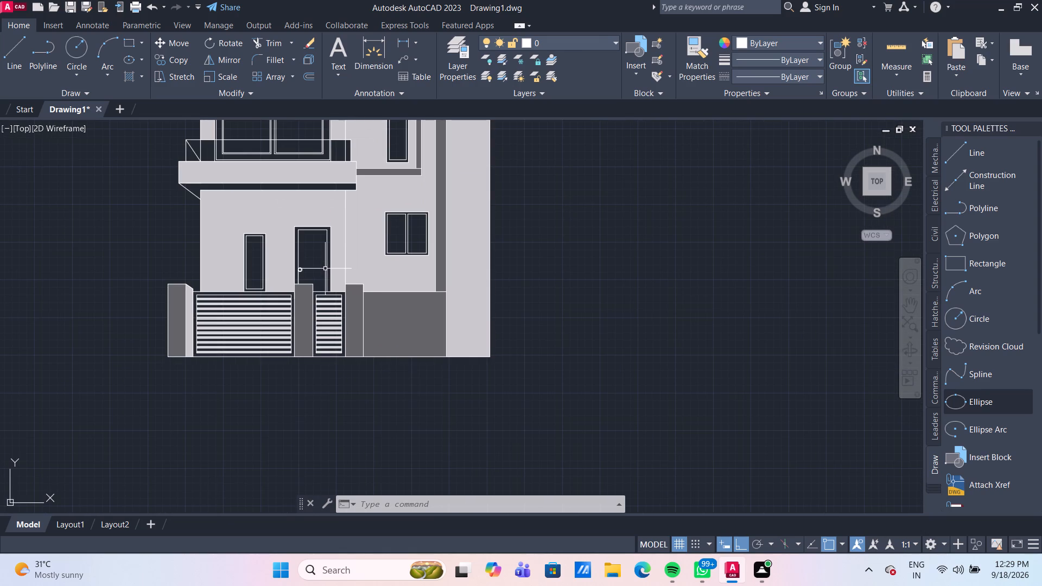
{"action": "middle_click_drag", "start_coordinate": [326, 270], "coordinate": [355, 355]}
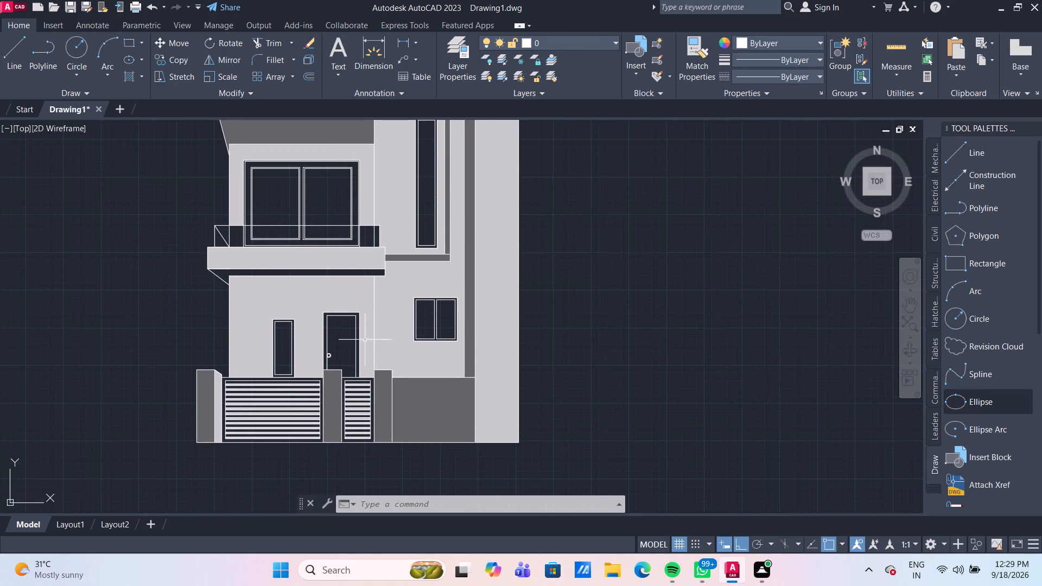
{"action": "left_click", "coordinate": [128, 73]}
{"action": "scroll", "coordinate": [227, 281], "scroll_direction": "up", "scroll_amount": 1}
{"action": "left_click", "coordinate": [220, 269]}
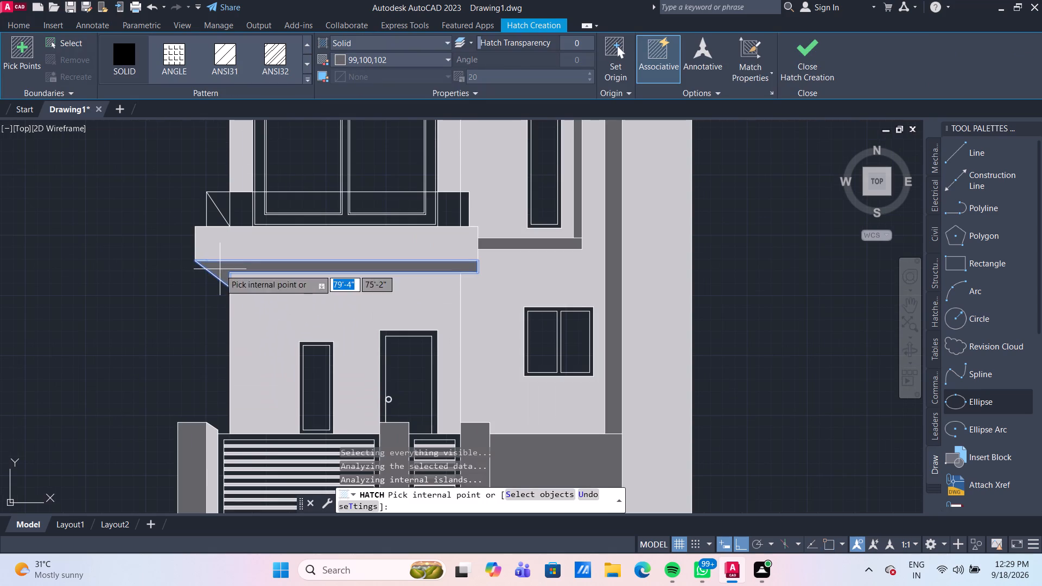
{"action": "key", "text": "Escape"}
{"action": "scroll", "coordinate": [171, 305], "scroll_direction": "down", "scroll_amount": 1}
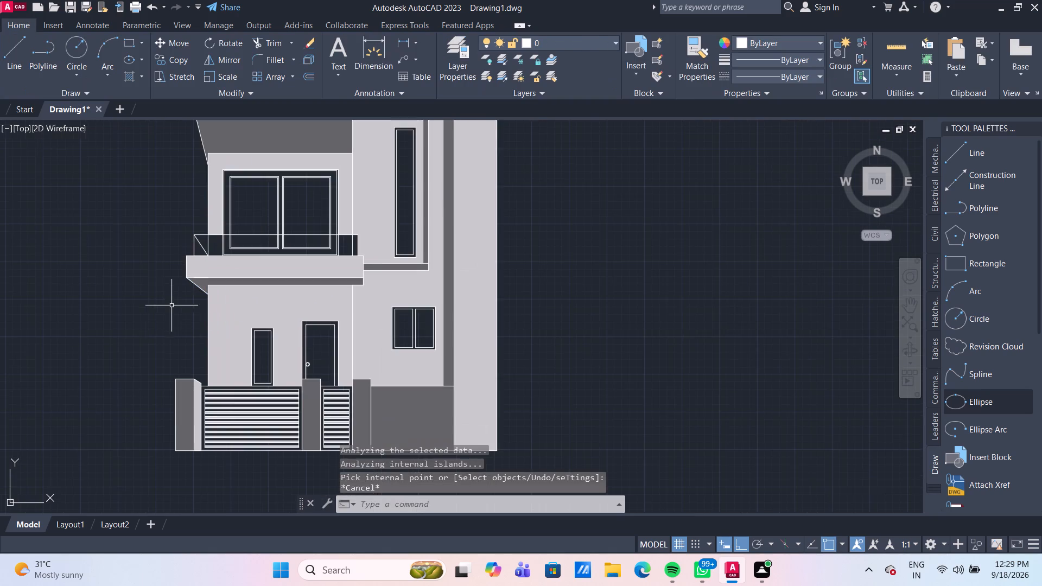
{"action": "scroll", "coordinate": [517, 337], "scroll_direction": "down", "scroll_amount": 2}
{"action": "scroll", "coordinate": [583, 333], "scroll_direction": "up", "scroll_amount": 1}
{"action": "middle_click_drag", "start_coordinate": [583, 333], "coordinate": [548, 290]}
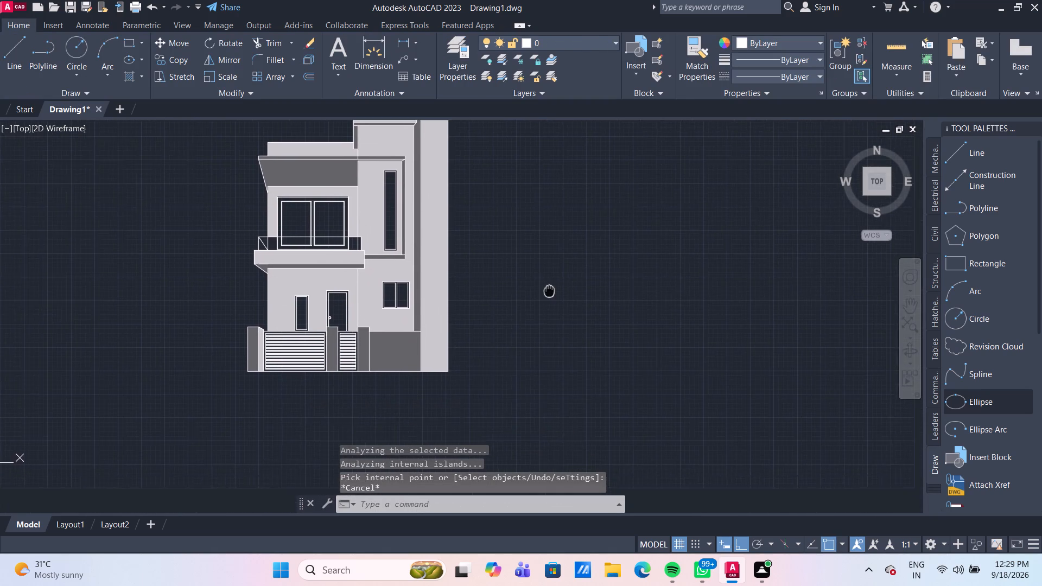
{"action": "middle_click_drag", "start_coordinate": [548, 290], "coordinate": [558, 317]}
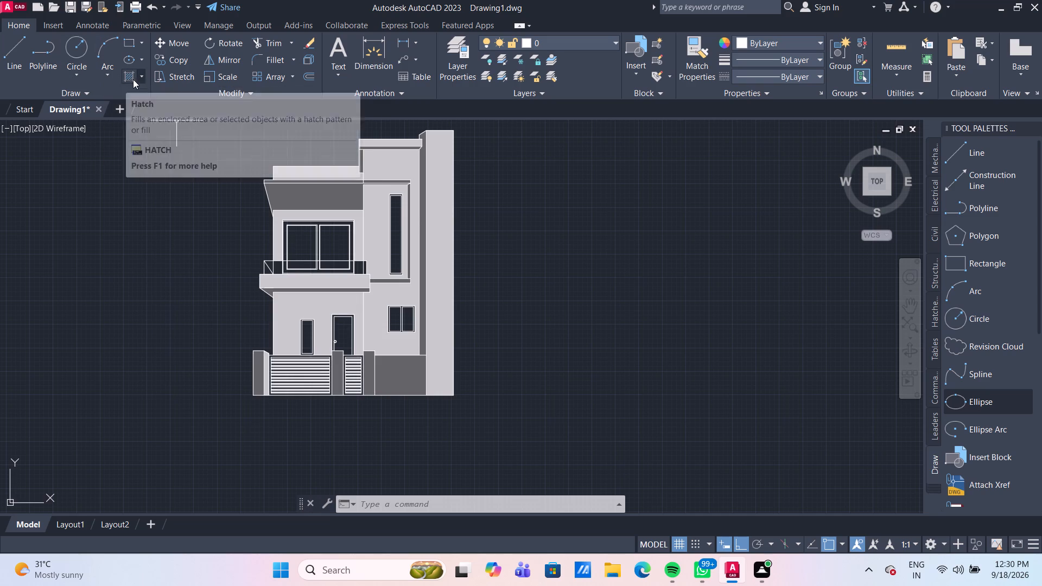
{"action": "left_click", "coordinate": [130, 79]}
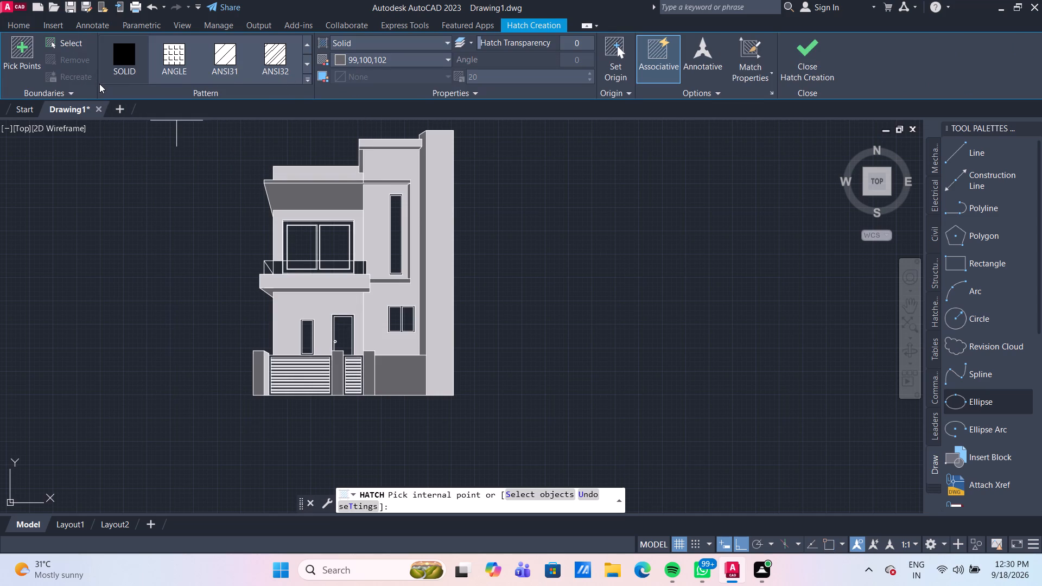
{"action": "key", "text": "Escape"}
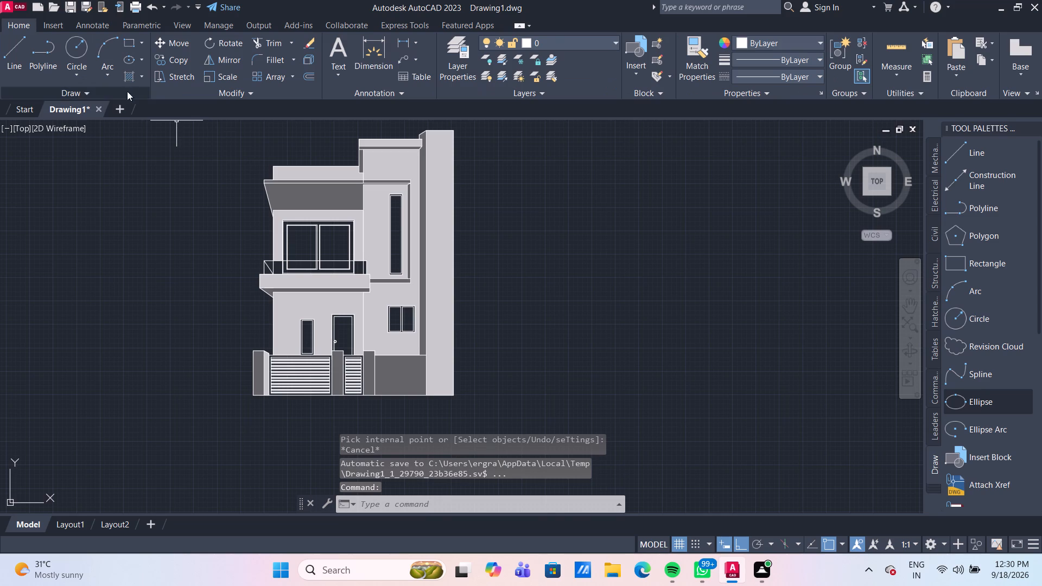
Fill the entrance door panel with a GR_INVCYL gradient using colour 153,27,30 and index colour 24.
{"action": "left_click", "coordinate": [142, 79]}
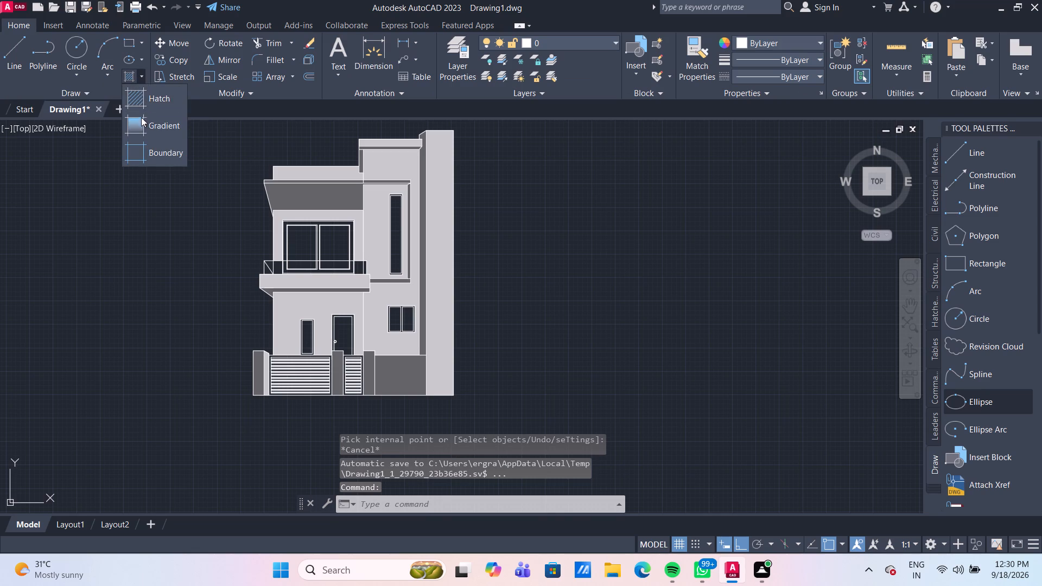
{"action": "left_click", "coordinate": [145, 126]}
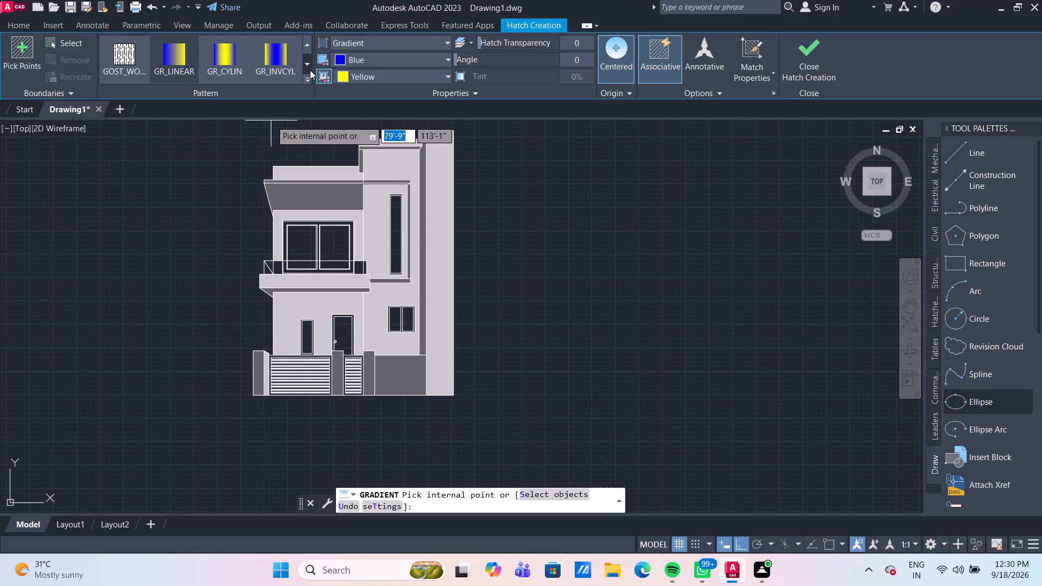
{"action": "left_click", "coordinate": [232, 57]}
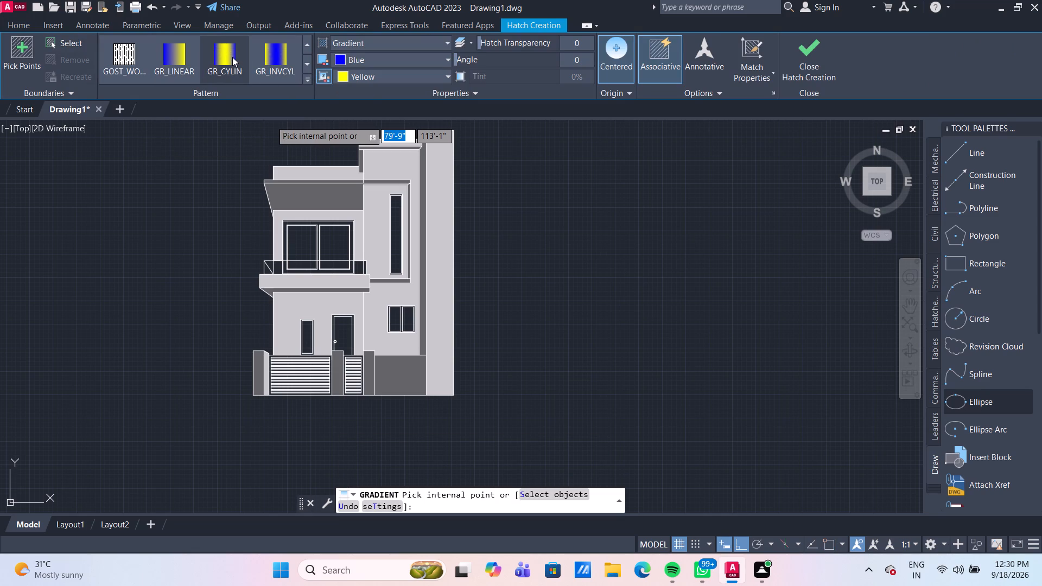
{"action": "left_click", "coordinate": [365, 58]}
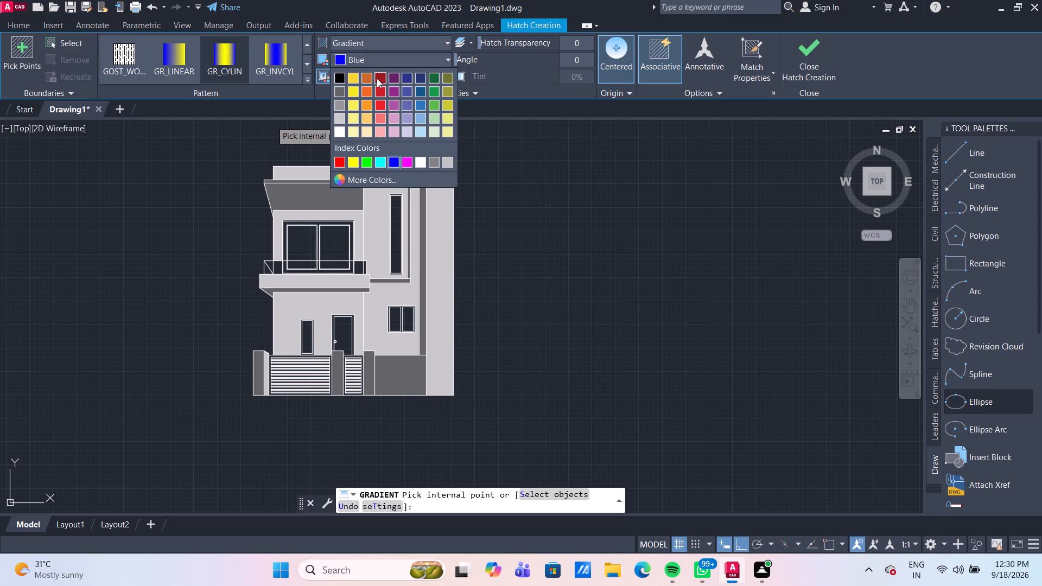
{"action": "left_click", "coordinate": [379, 81]}
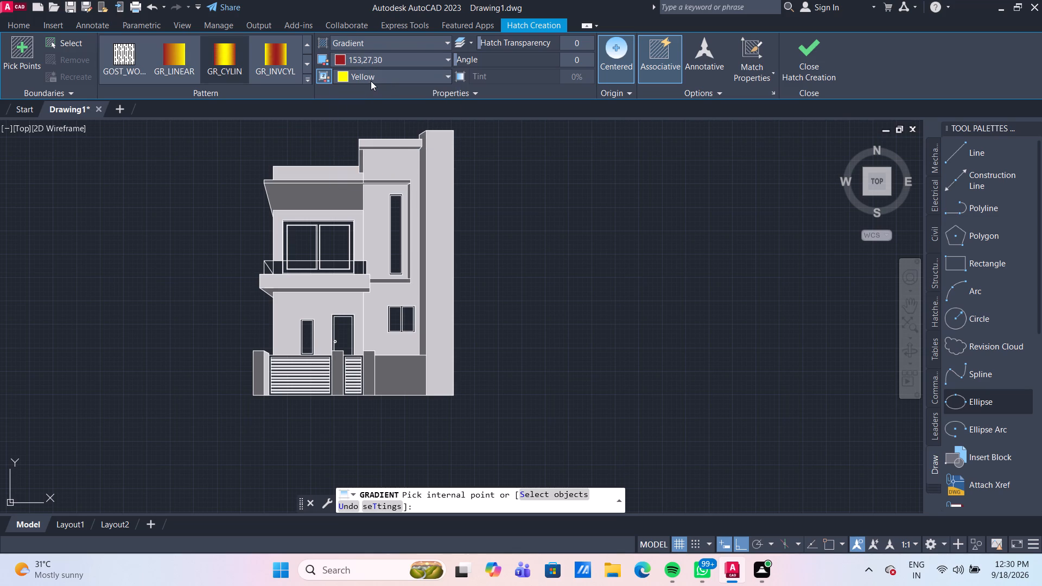
{"action": "left_click", "coordinate": [371, 76]}
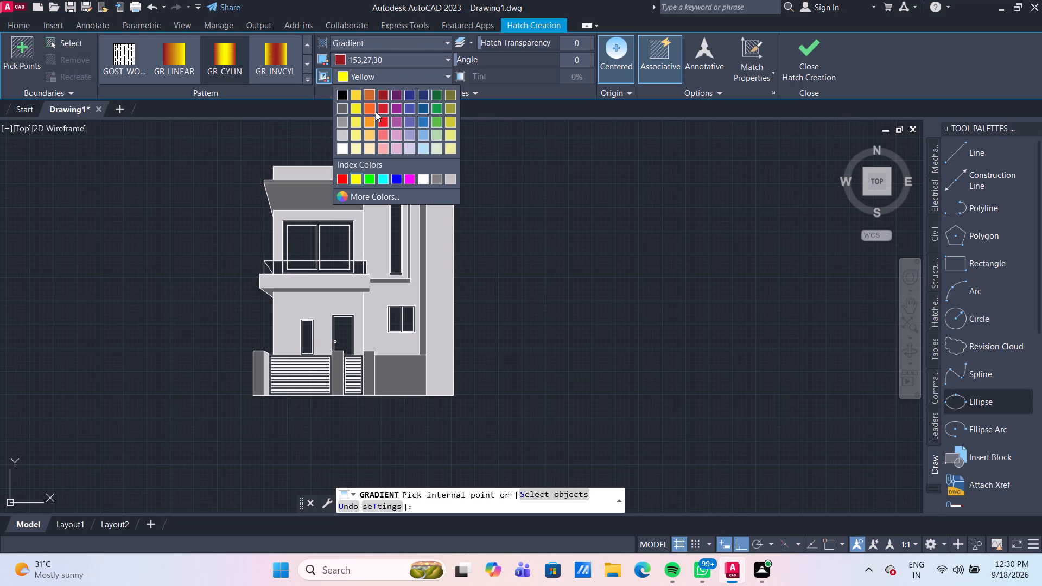
{"action": "left_click", "coordinate": [368, 195]}
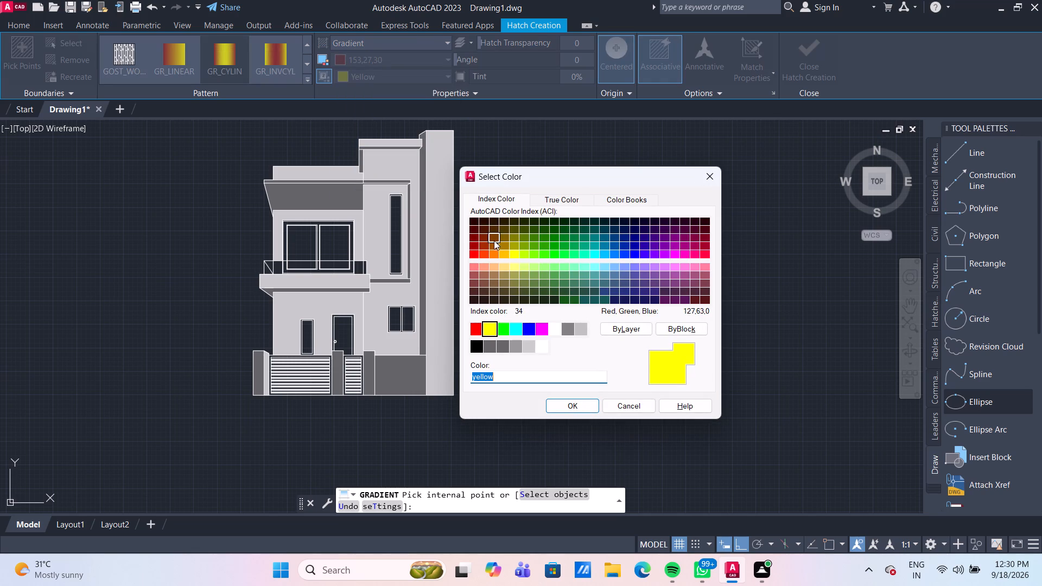
{"action": "left_click", "coordinate": [485, 237]}
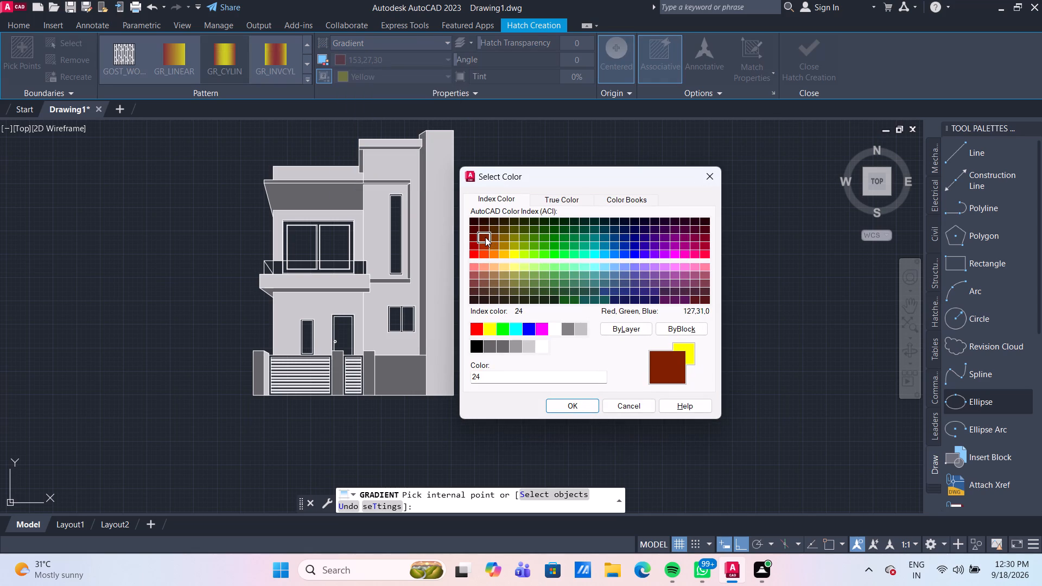
{"action": "left_click", "coordinate": [496, 244]}
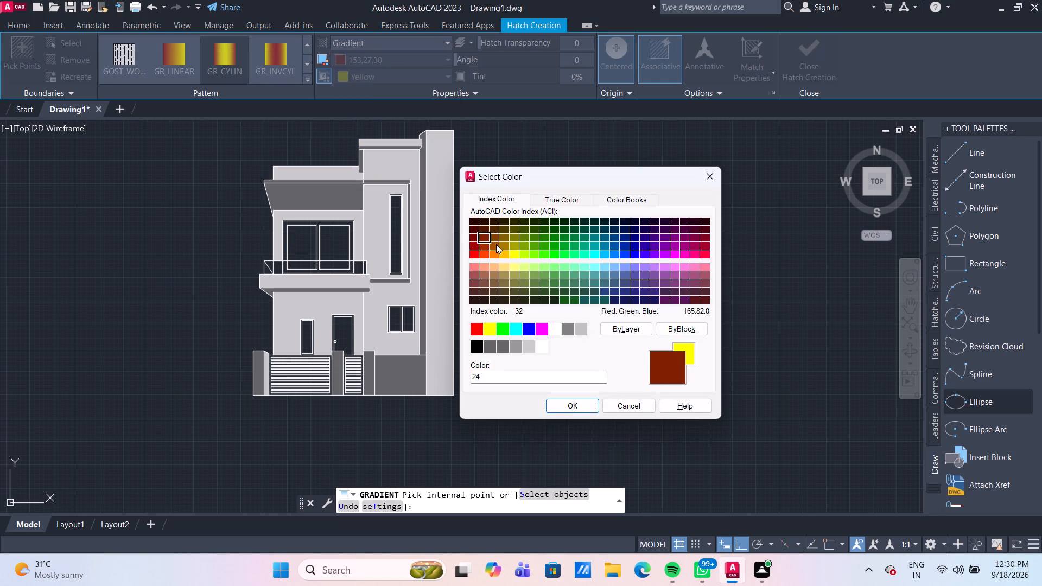
{"action": "left_click", "coordinate": [492, 238]}
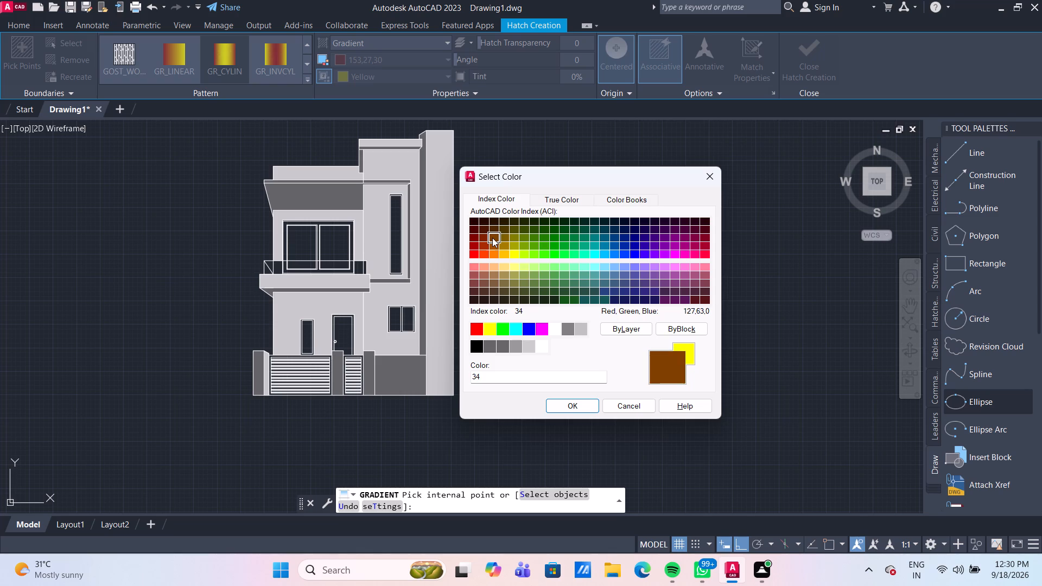
{"action": "left_click", "coordinate": [485, 239]}
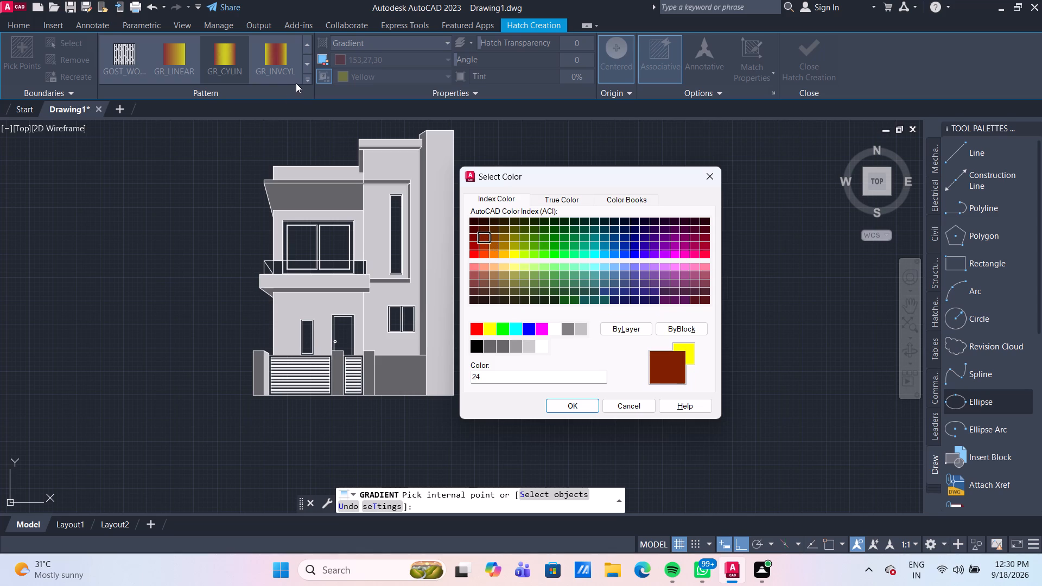
{"action": "left_click", "coordinate": [577, 405]}
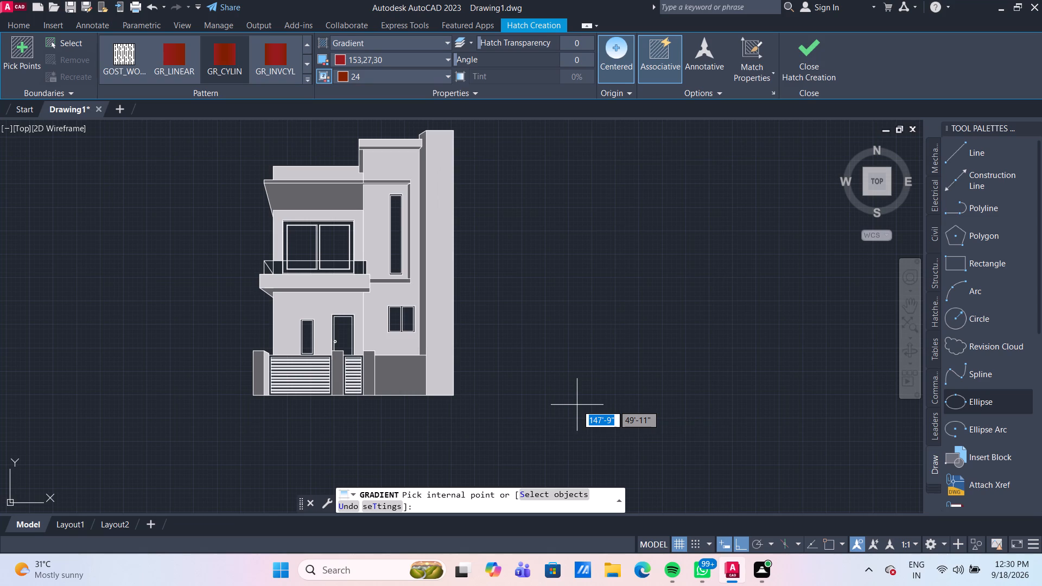
{"action": "left_click", "coordinate": [274, 47]}
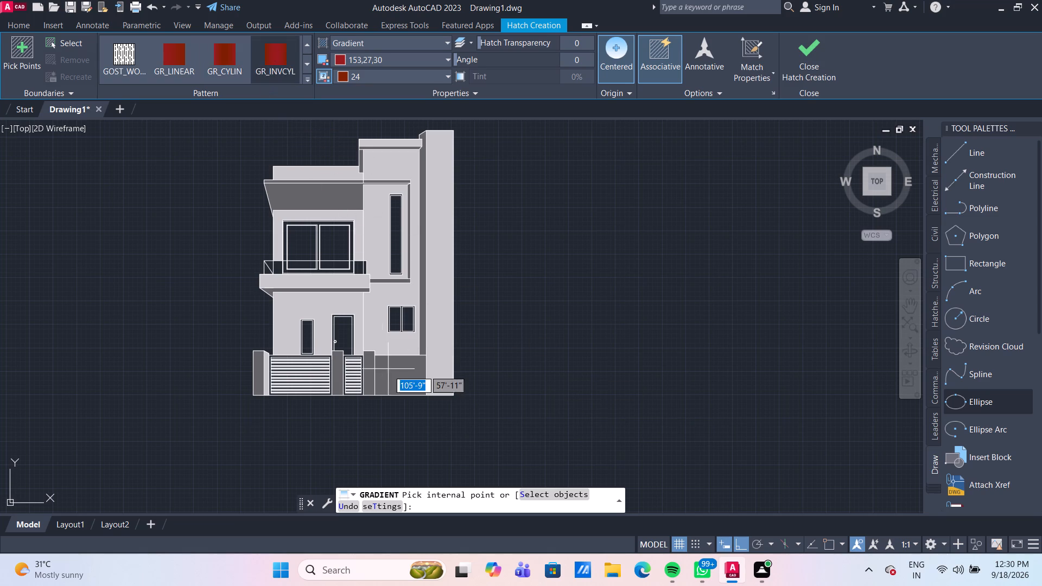
{"action": "scroll", "coordinate": [351, 335], "scroll_direction": "up", "scroll_amount": 2}
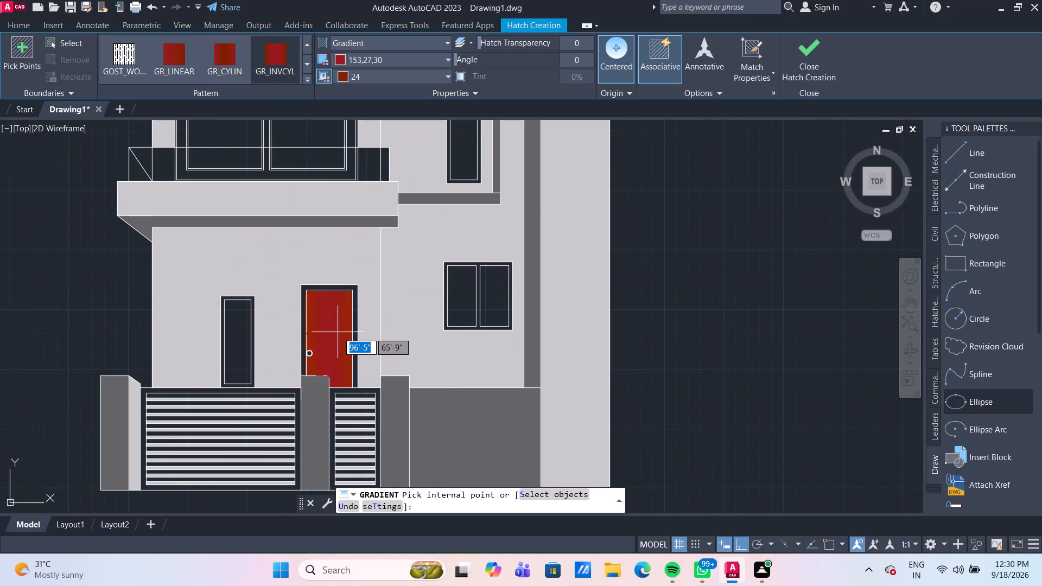
{"action": "left_click", "coordinate": [338, 332]}
{"action": "key", "text": "Escape"}
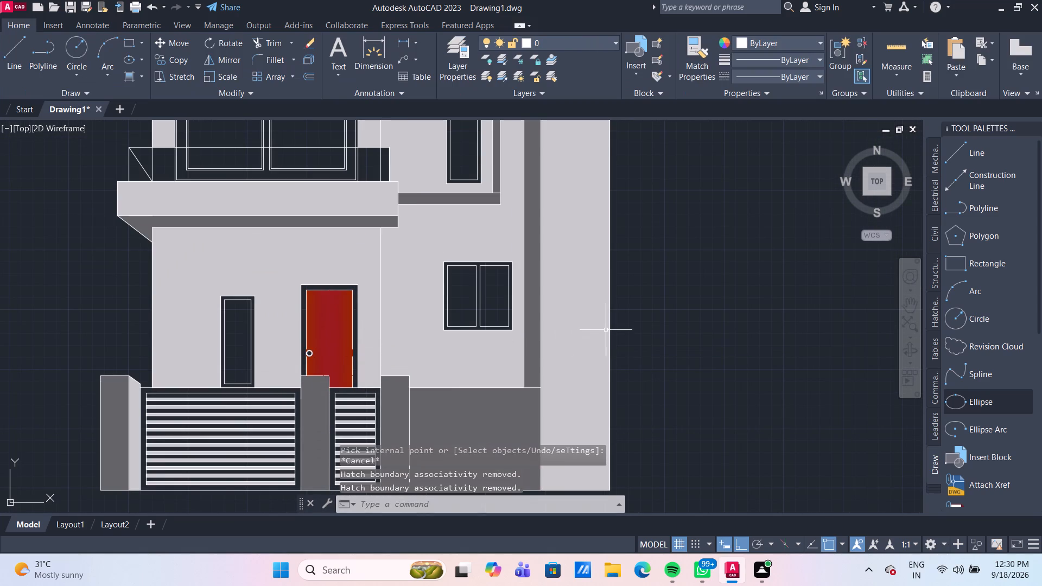
Start another gradient fill on the building elevation.
{"action": "scroll", "coordinate": [606, 330], "scroll_direction": "down", "scroll_amount": 2}
{"action": "scroll", "coordinate": [608, 323], "scroll_direction": "up", "scroll_amount": 1}
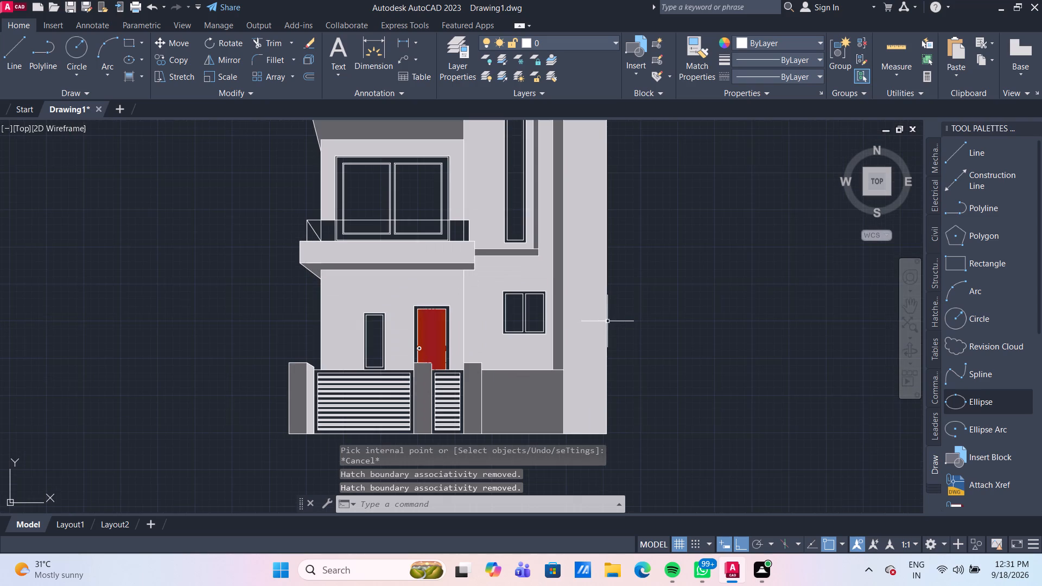
{"action": "middle_click_drag", "start_coordinate": [608, 314], "coordinate": [577, 332]}
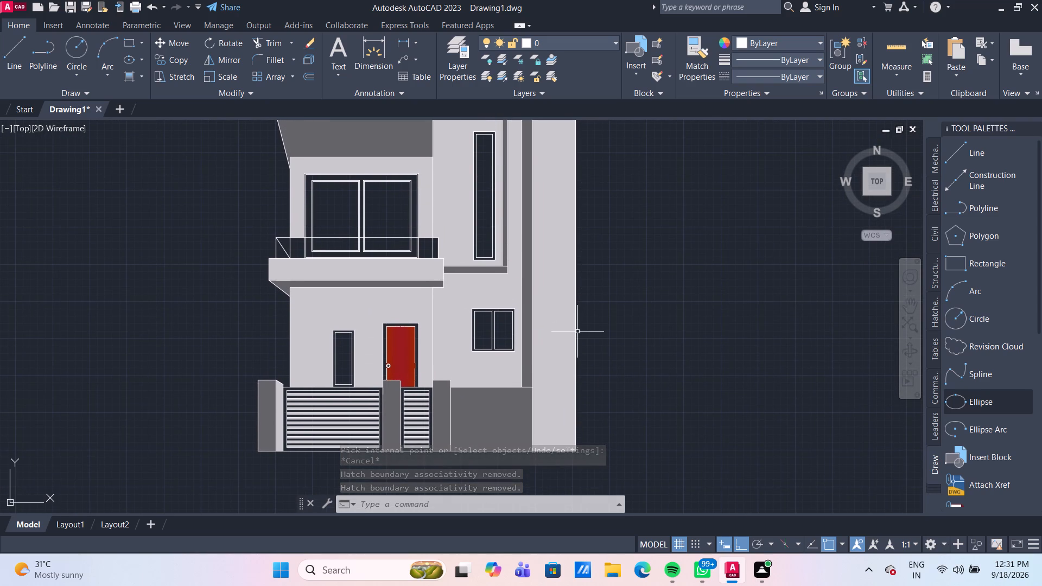
{"action": "left_click", "coordinate": [140, 79]}
{"action": "left_click", "coordinate": [157, 123]}
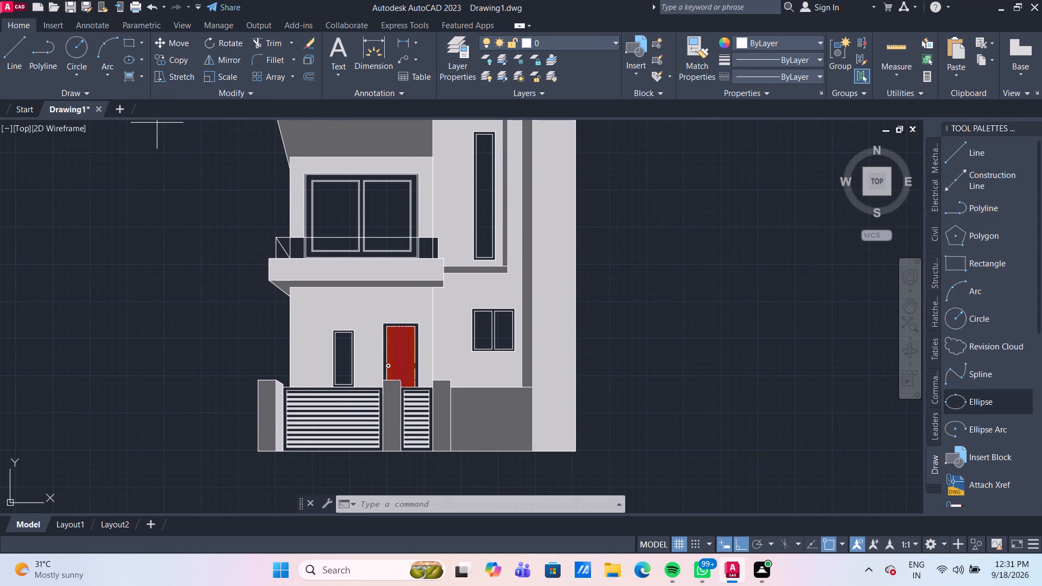
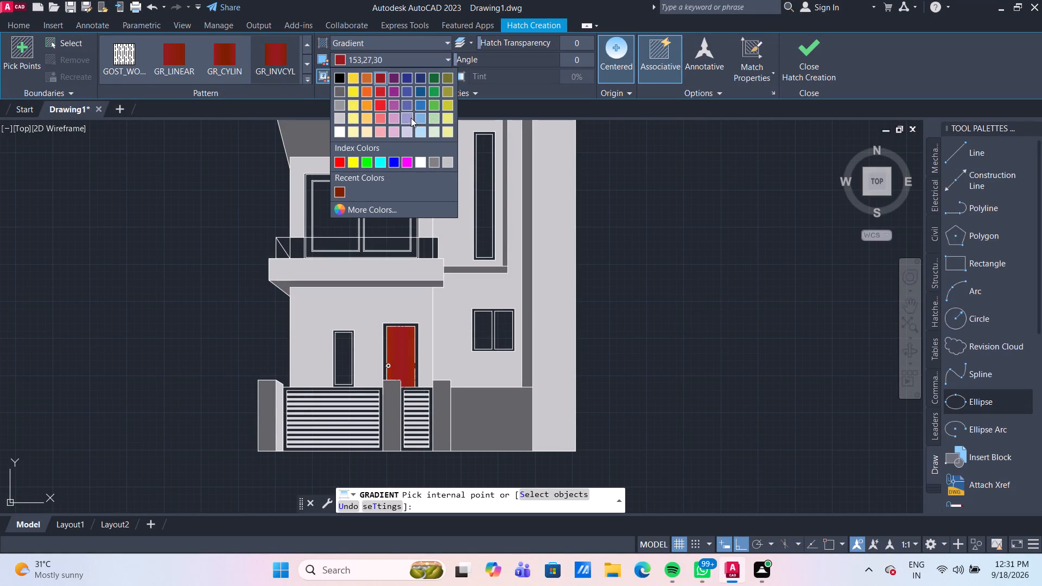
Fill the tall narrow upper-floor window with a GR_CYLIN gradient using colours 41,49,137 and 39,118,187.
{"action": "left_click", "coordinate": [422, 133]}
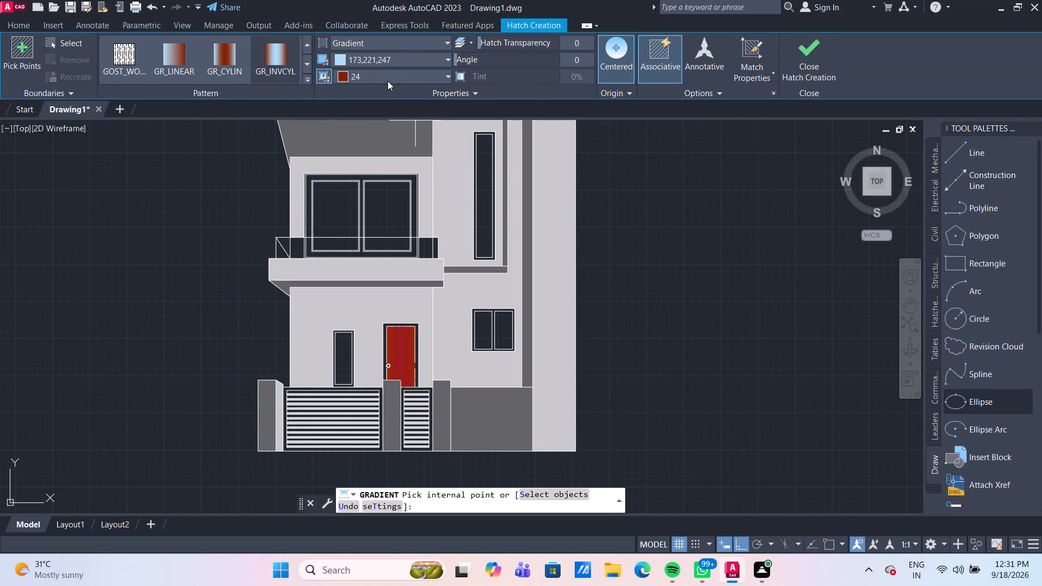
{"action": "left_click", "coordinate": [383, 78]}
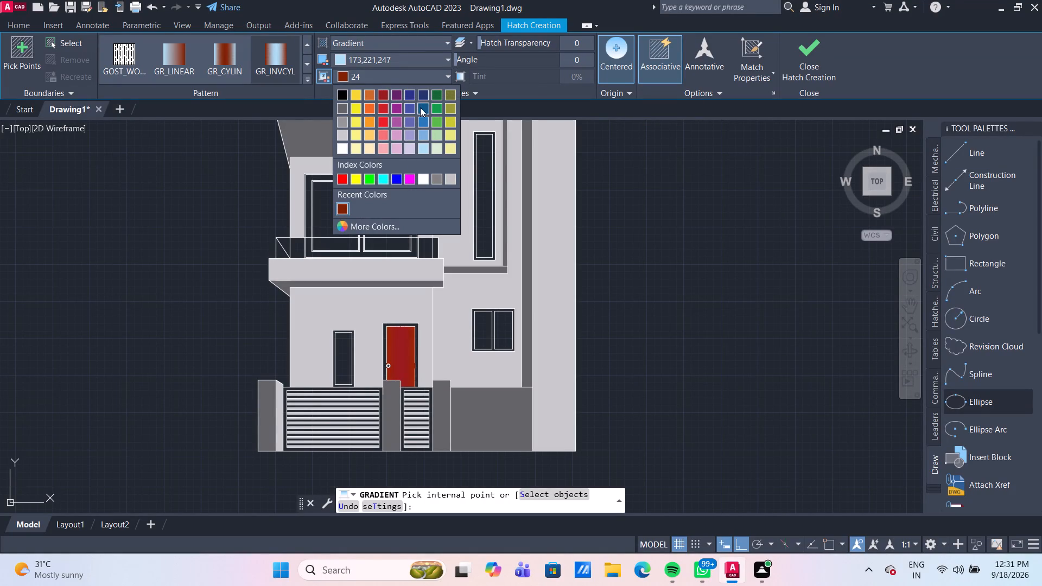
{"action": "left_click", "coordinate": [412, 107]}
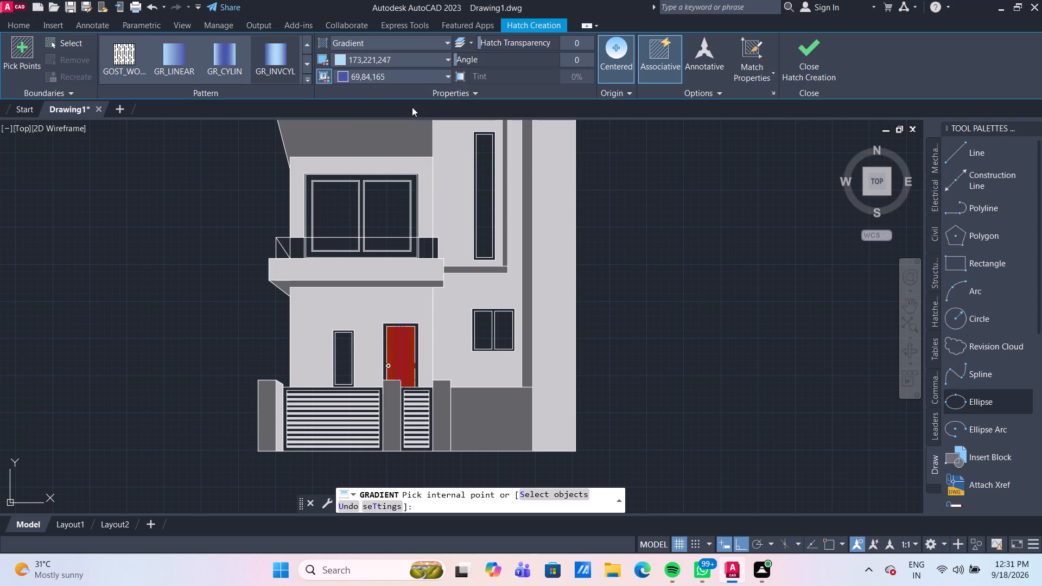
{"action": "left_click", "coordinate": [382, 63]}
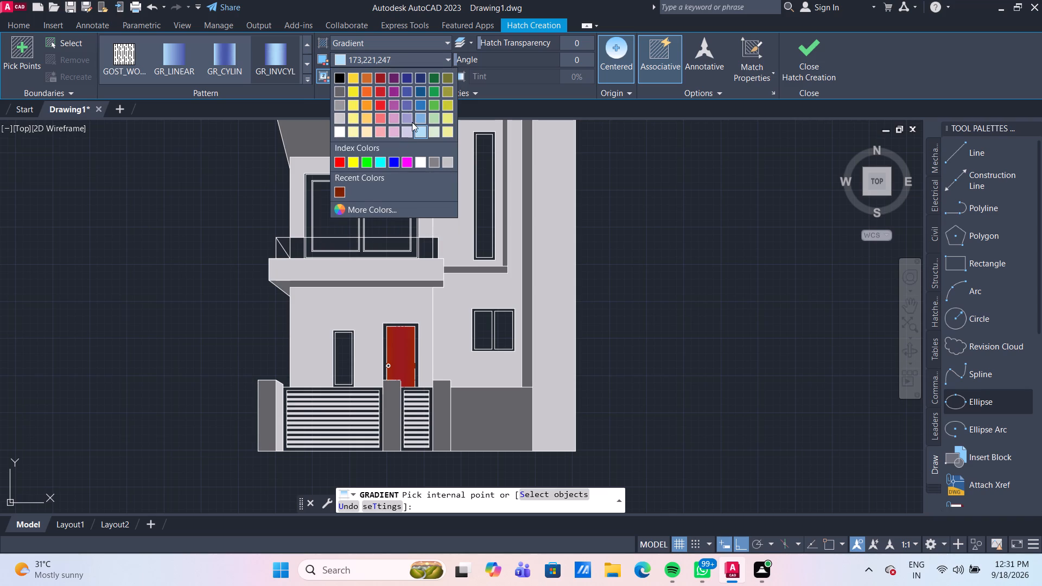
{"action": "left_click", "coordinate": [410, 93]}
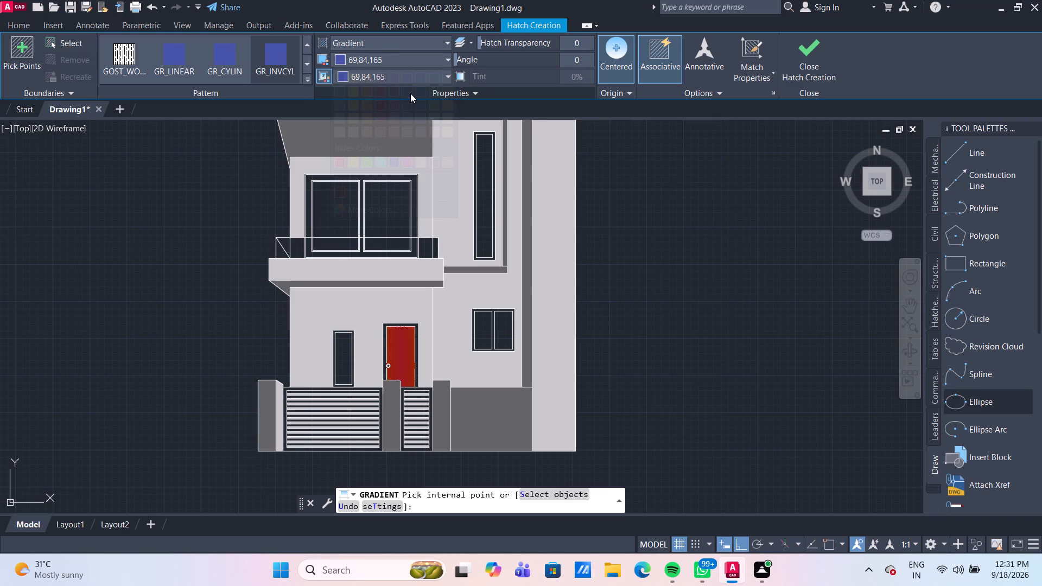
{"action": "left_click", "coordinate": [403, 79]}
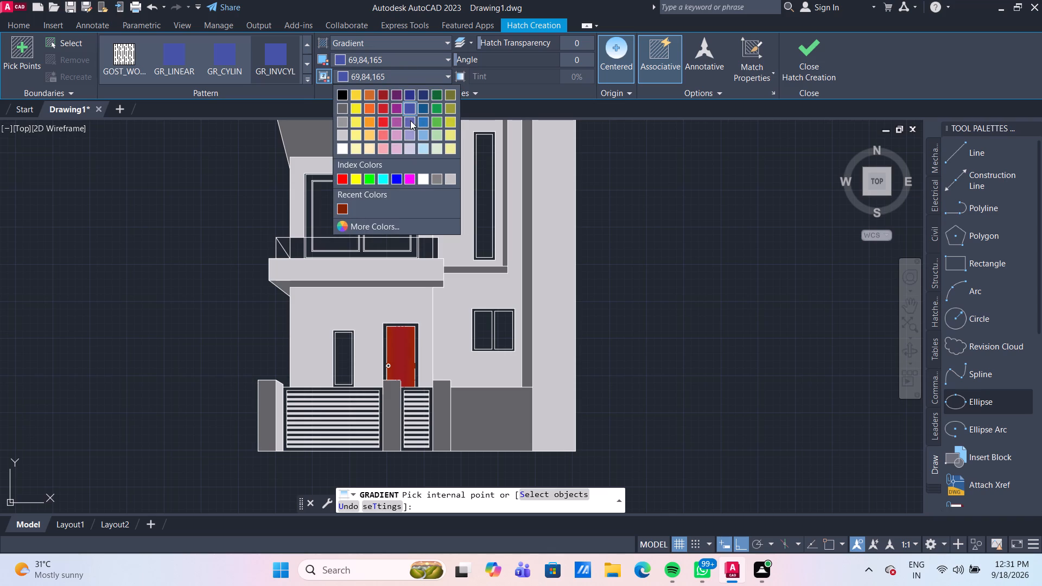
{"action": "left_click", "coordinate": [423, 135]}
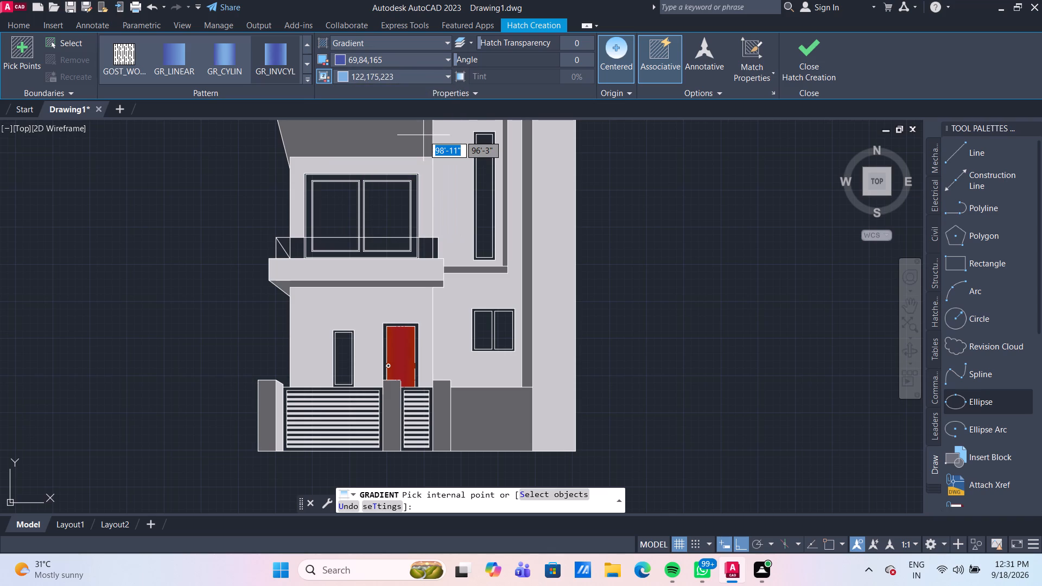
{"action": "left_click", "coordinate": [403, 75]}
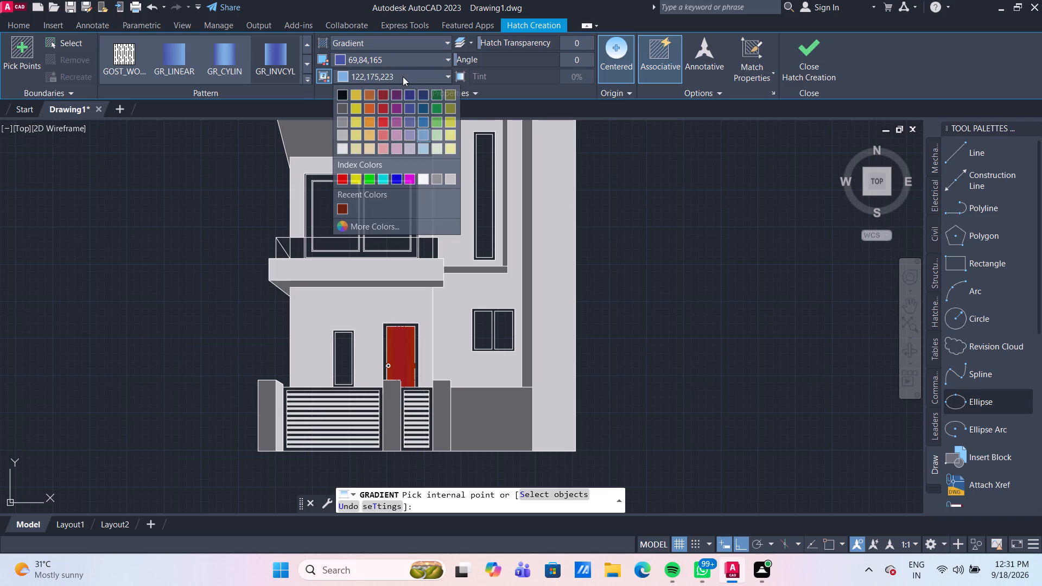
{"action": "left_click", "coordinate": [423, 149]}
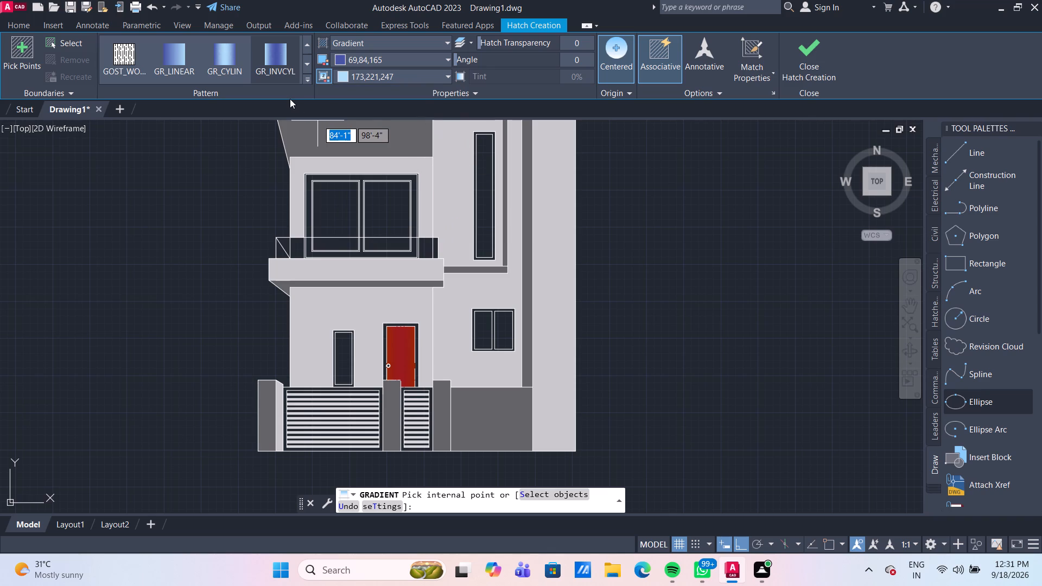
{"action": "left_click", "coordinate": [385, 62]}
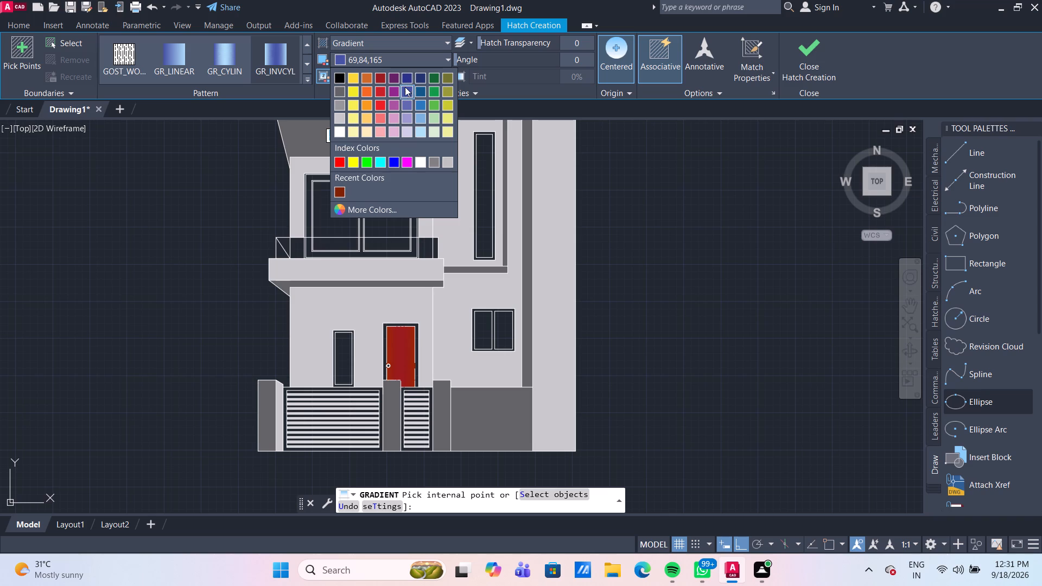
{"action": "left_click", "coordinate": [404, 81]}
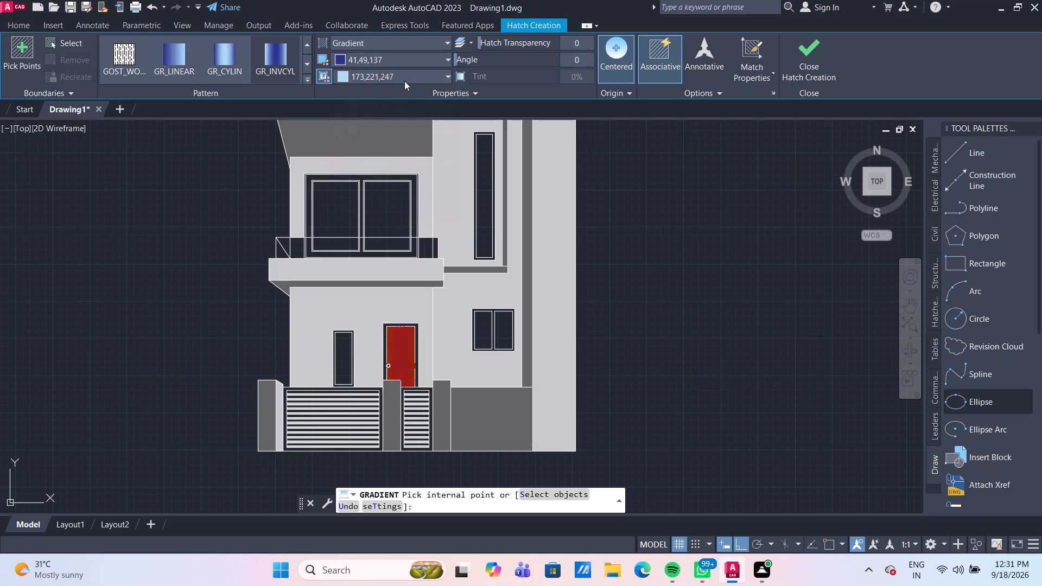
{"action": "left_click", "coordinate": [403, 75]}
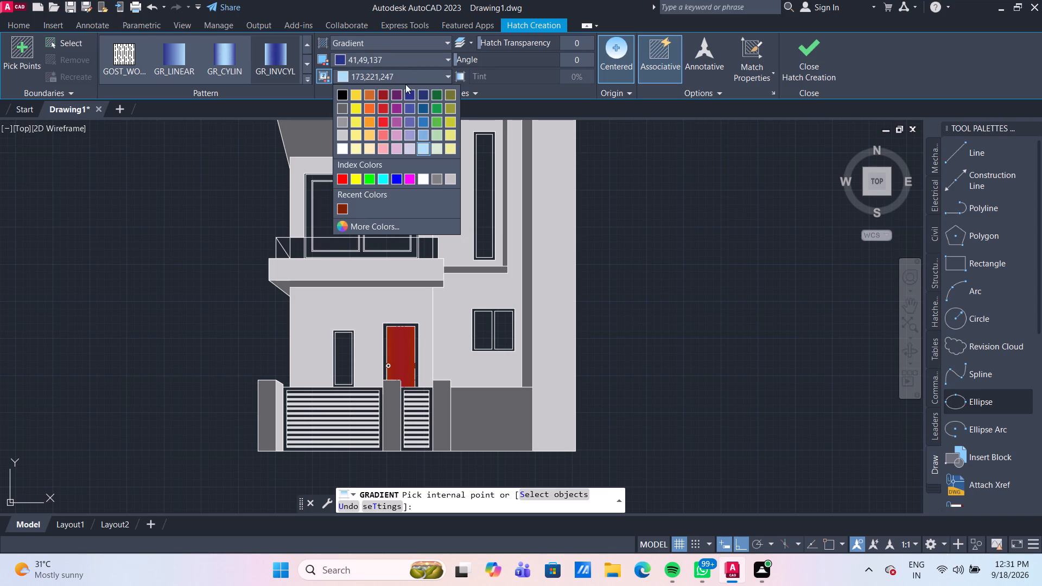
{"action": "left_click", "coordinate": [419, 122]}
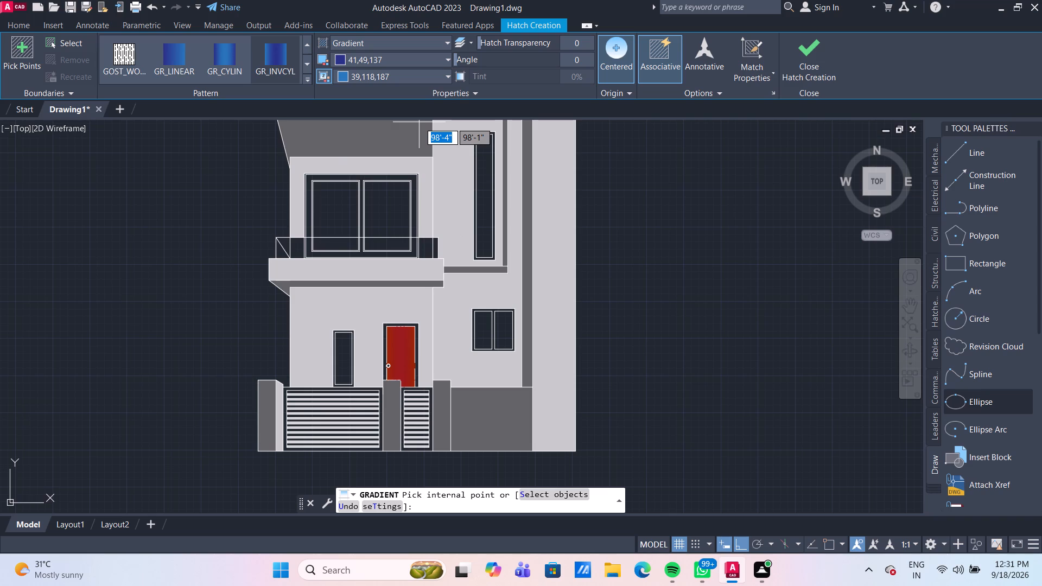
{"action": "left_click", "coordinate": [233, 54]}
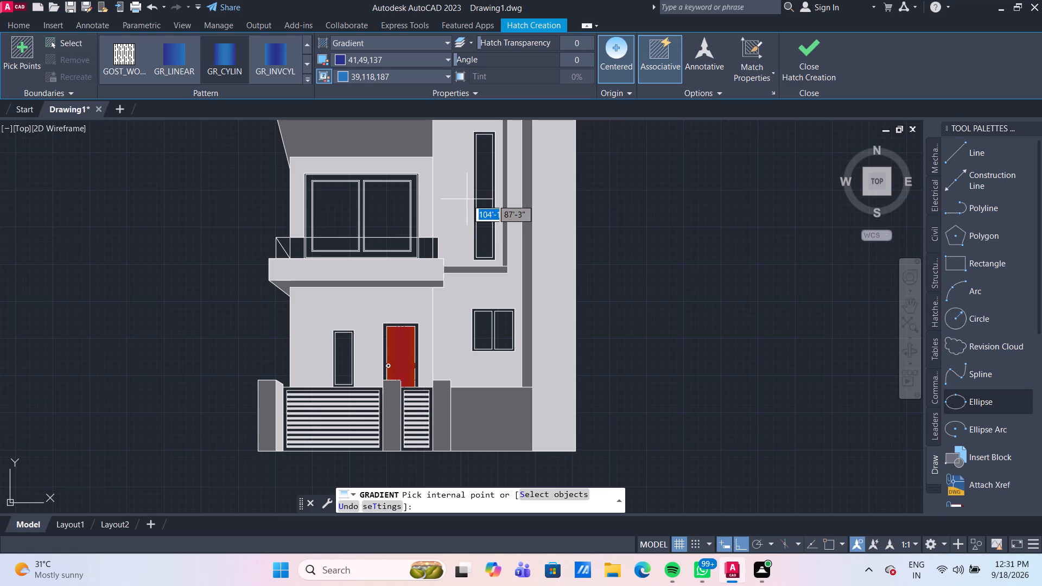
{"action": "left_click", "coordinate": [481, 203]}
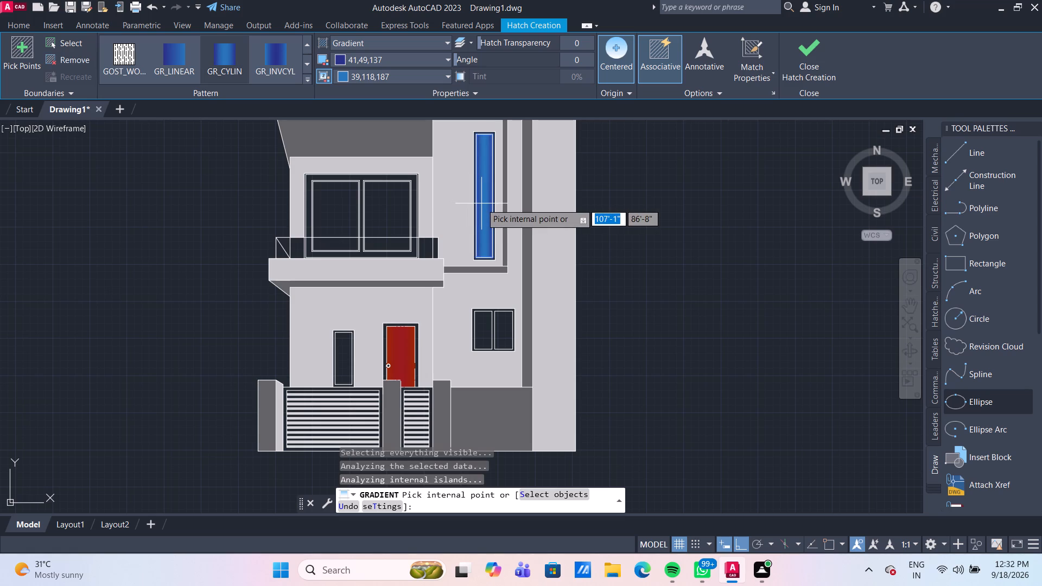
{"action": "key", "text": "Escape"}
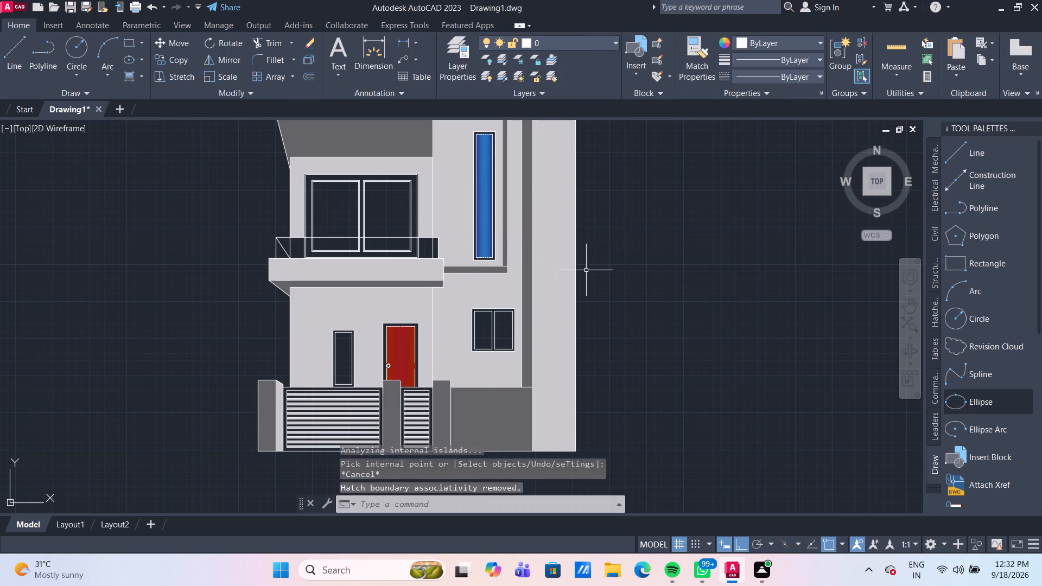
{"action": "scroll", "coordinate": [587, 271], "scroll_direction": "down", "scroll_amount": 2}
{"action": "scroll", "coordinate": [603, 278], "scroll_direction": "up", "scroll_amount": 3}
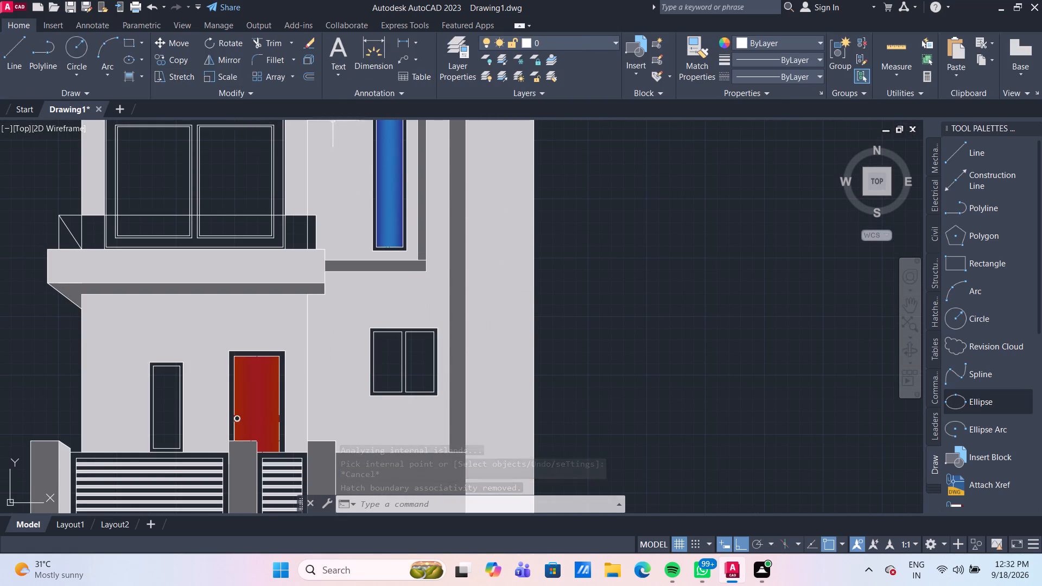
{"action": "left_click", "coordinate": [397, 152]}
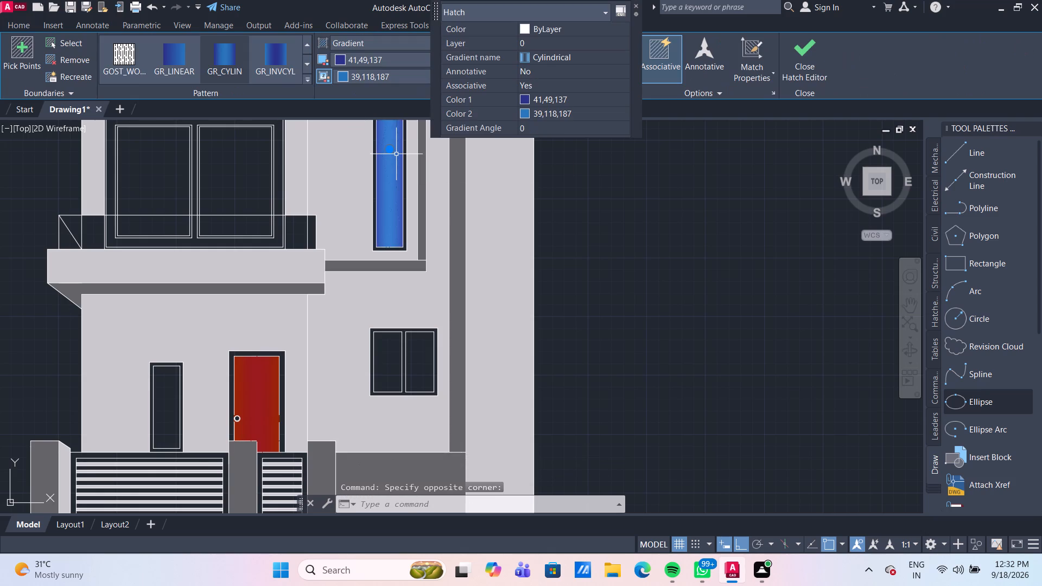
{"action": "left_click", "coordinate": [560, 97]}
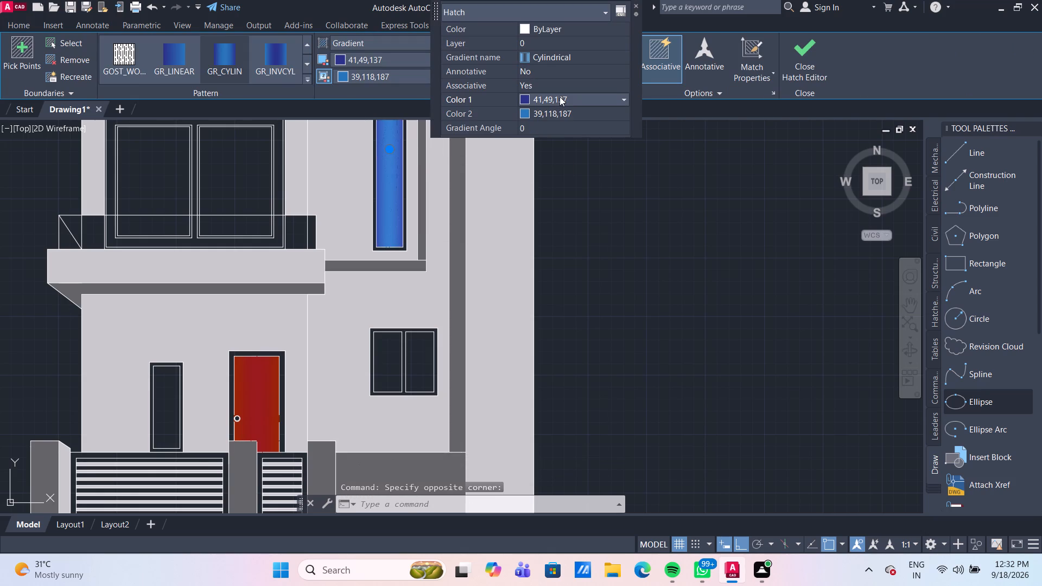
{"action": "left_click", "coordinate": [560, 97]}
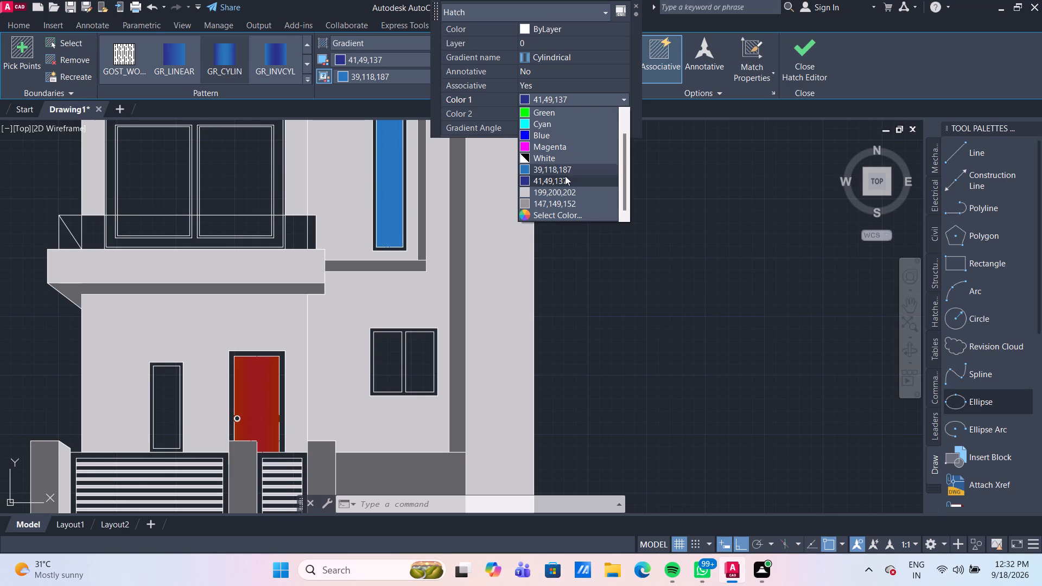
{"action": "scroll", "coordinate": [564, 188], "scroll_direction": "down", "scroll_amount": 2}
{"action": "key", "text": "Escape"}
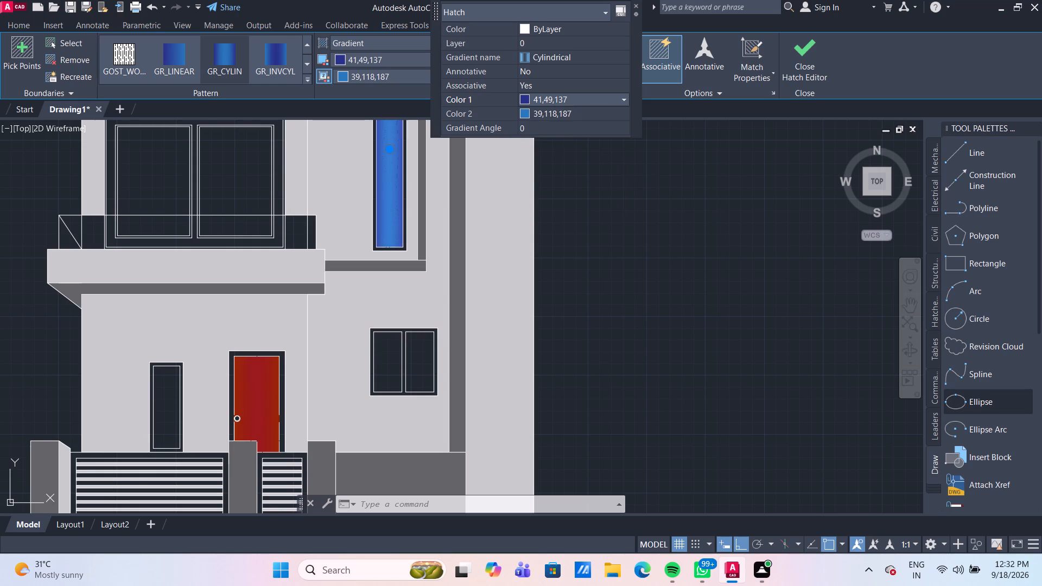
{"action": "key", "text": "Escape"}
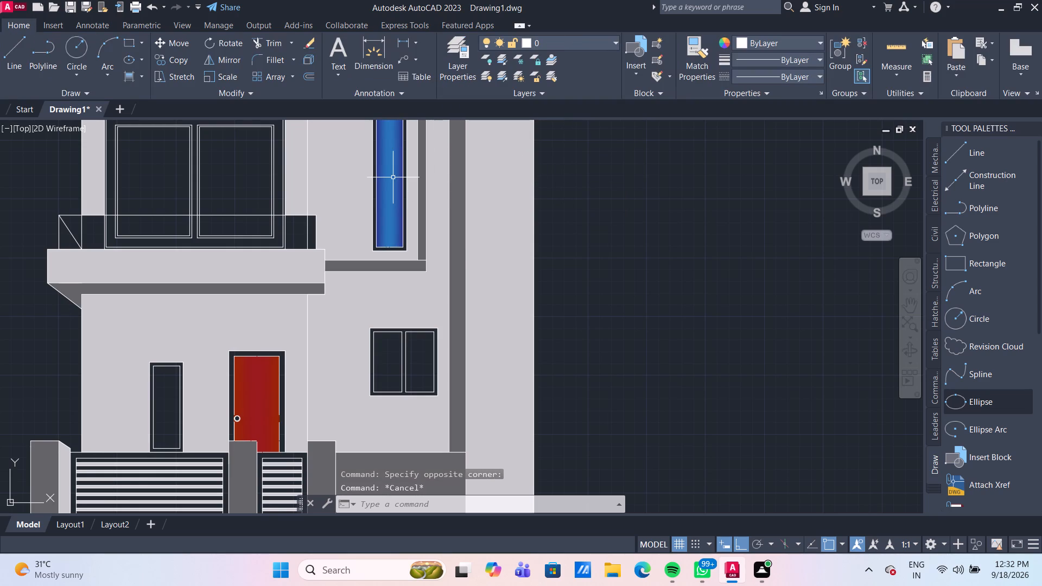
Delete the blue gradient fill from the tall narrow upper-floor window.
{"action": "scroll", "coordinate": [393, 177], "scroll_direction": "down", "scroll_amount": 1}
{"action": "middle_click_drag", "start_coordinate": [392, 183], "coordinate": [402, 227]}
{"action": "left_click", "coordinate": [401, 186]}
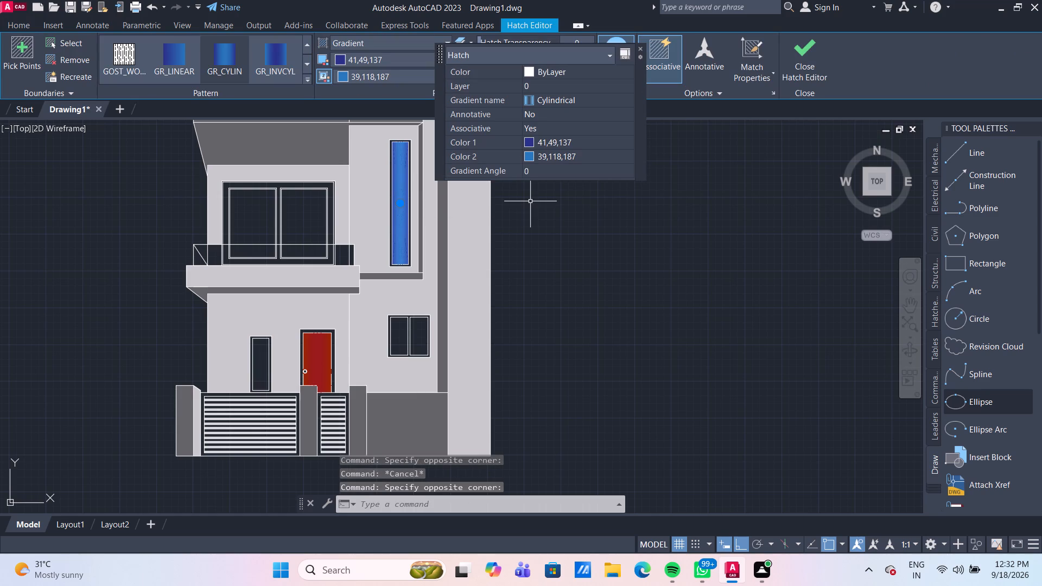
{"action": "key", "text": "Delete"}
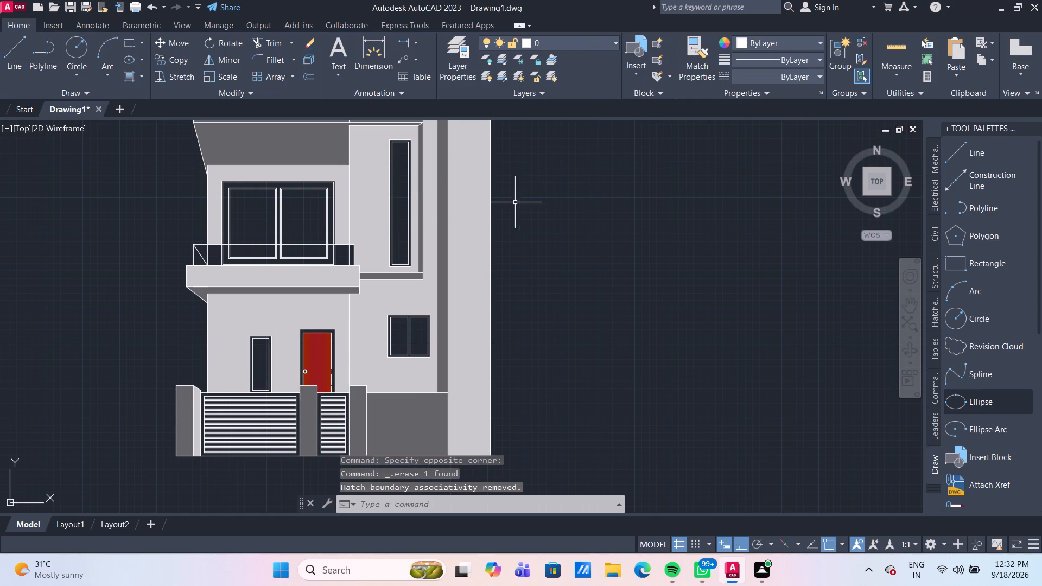
Set up a GR_CYLIN gradient fill with first colour 78,89,202 and second colour 122,175,223.
{"action": "left_click", "coordinate": [128, 82]}
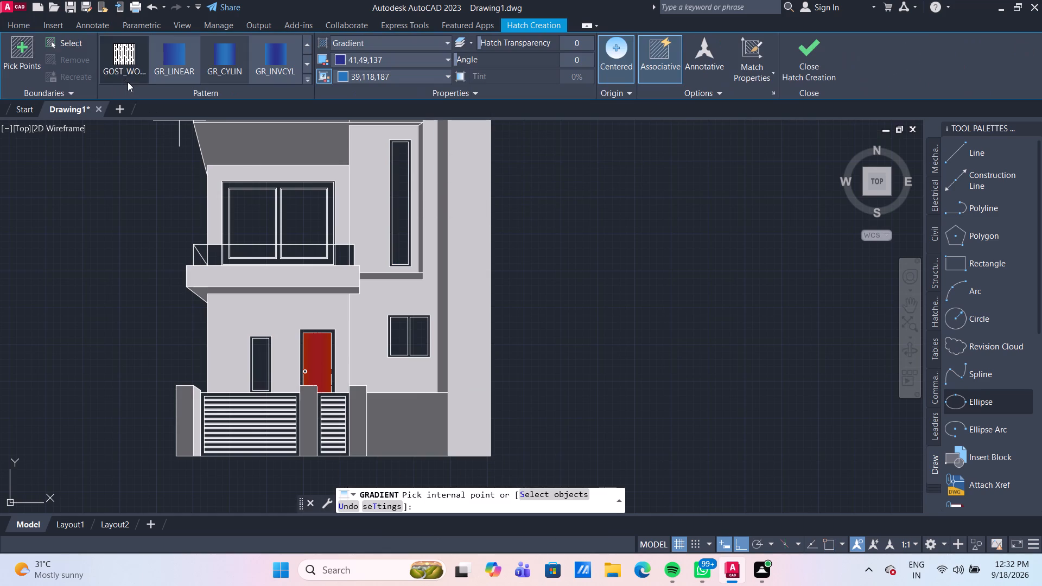
{"action": "left_click", "coordinate": [425, 60]}
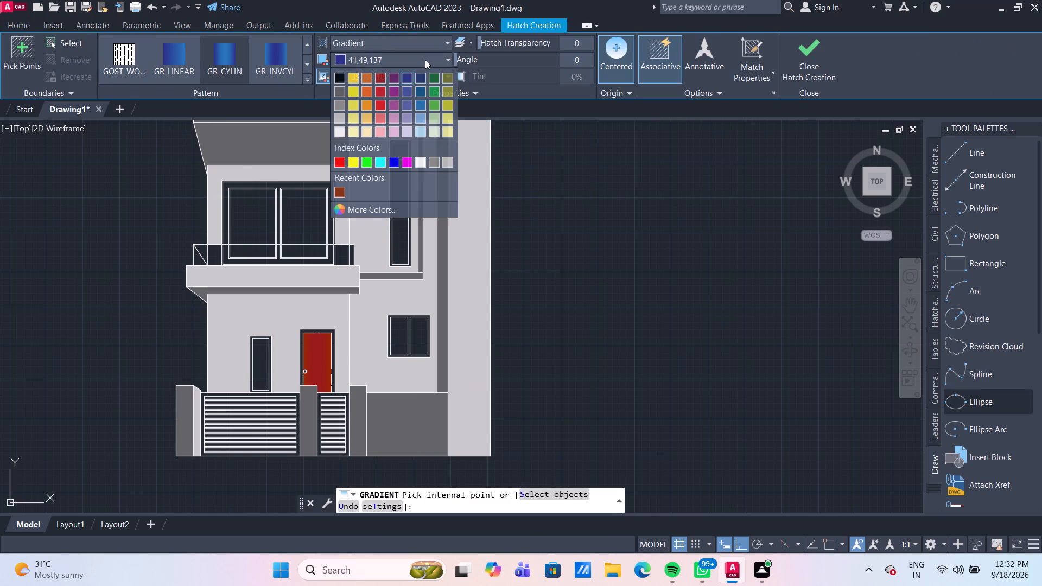
{"action": "left_click", "coordinate": [386, 208]}
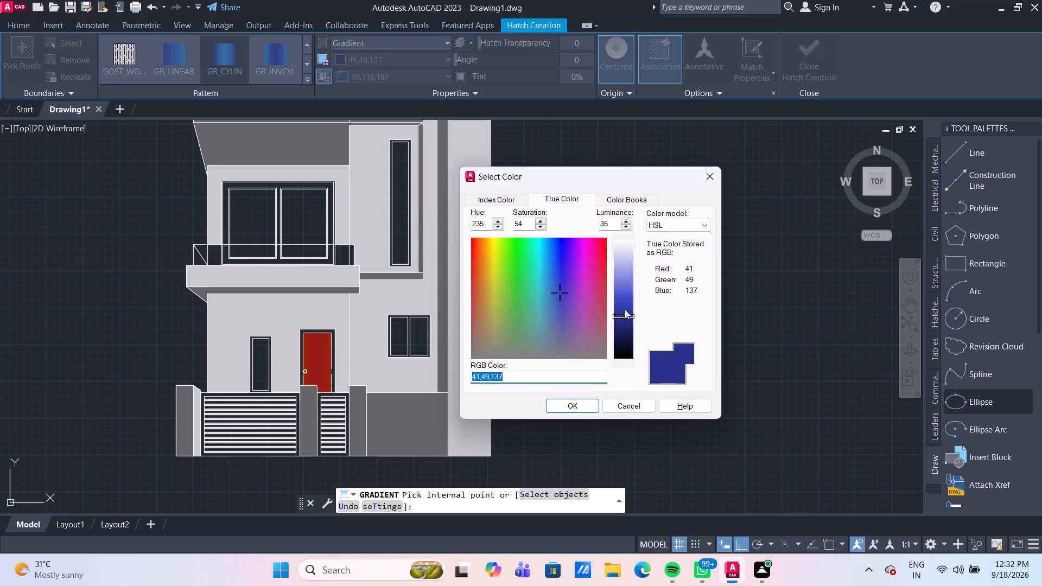
{"action": "left_click_drag", "start_coordinate": [625, 314], "coordinate": [625, 310]}
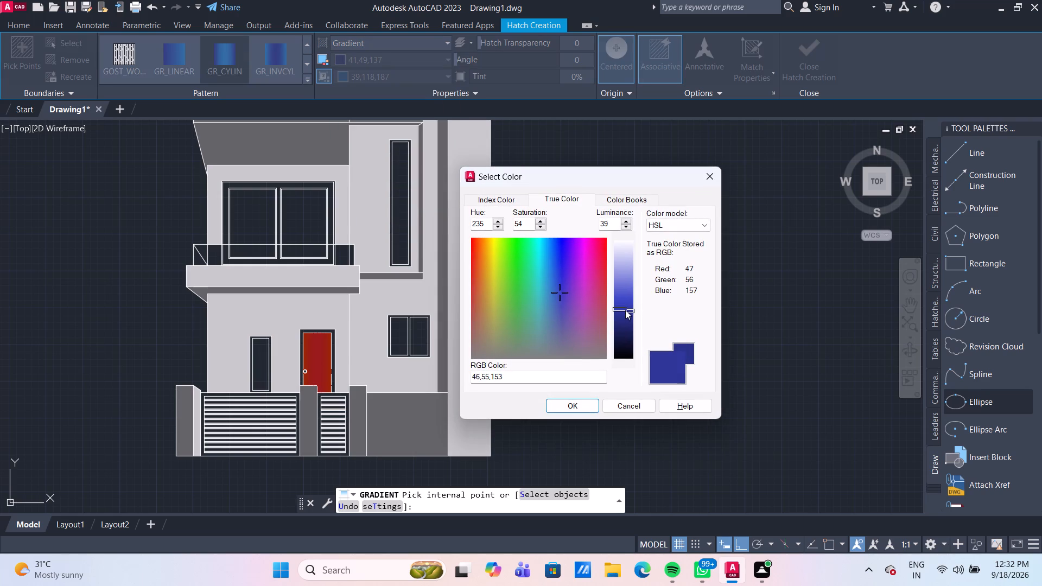
{"action": "left_click_drag", "start_coordinate": [625, 310], "coordinate": [625, 298]}
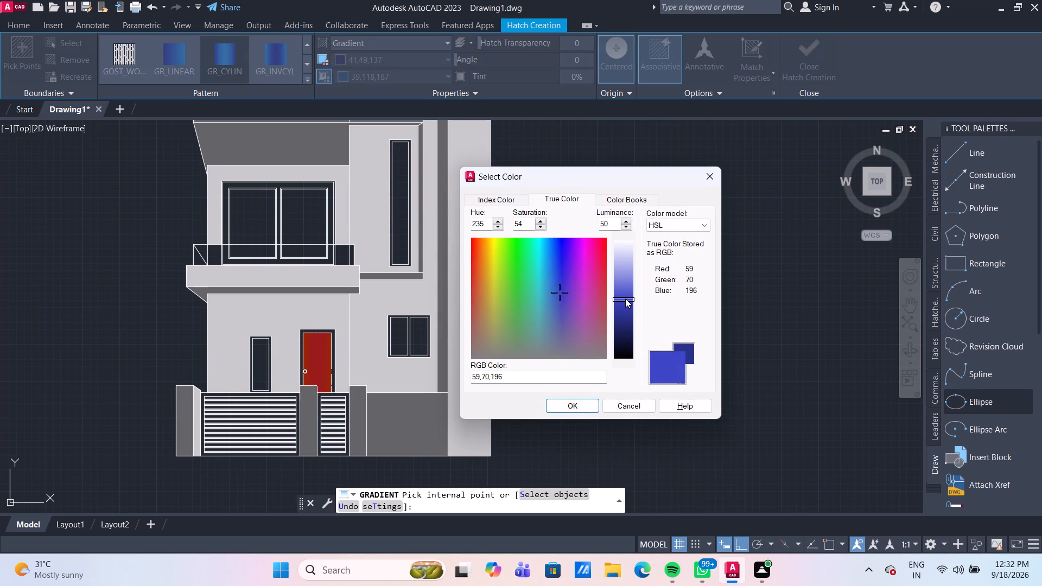
{"action": "left_click_drag", "start_coordinate": [625, 298], "coordinate": [625, 296]}
{"action": "left_click_drag", "start_coordinate": [625, 296], "coordinate": [625, 294]}
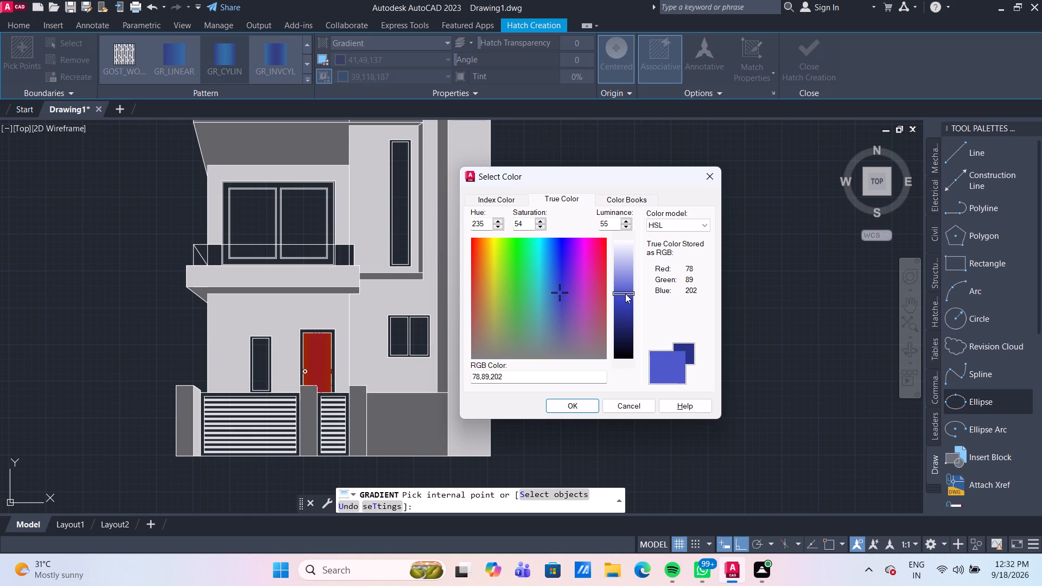
{"action": "left_click", "coordinate": [583, 405]}
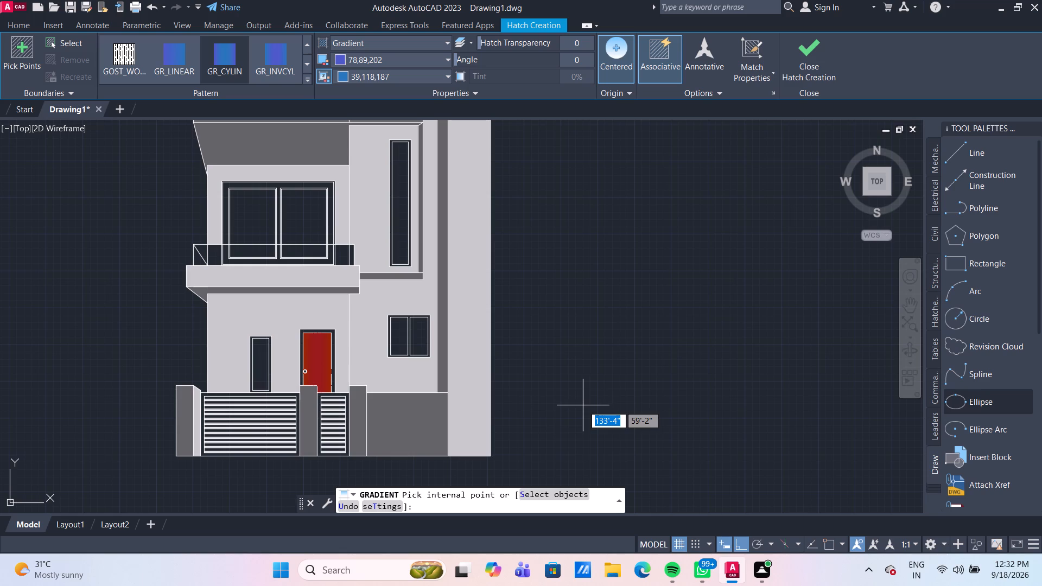
{"action": "left_click", "coordinate": [376, 74]}
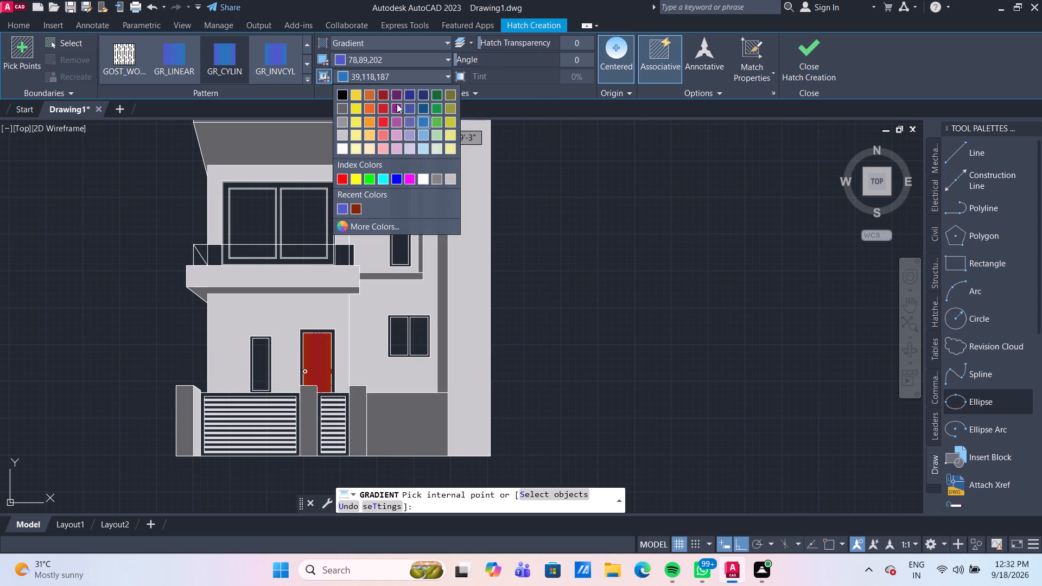
{"action": "left_click", "coordinate": [425, 136]}
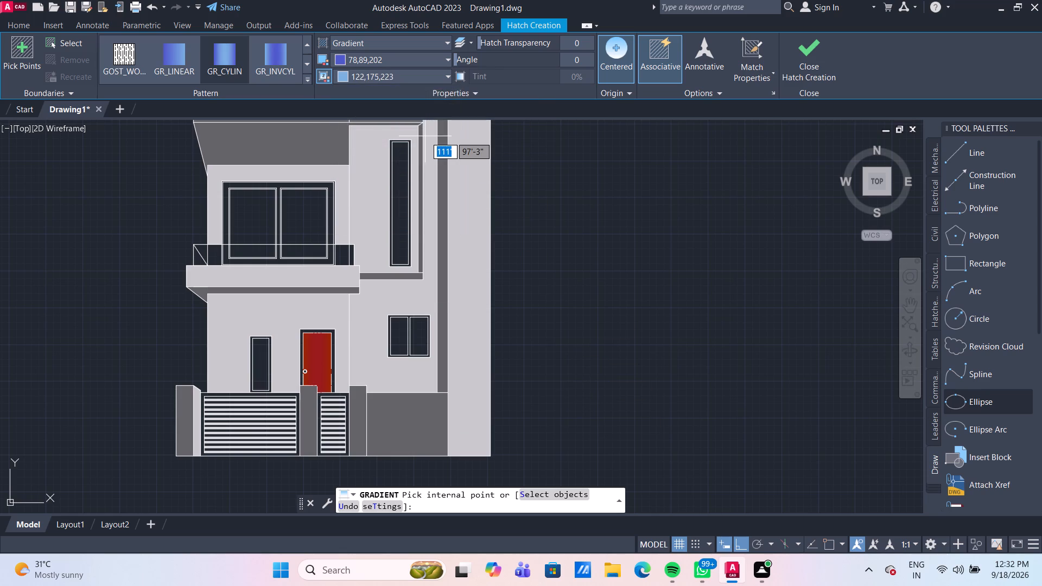
Change the first gradient colour to 51,167,230 and fill the tall narrow upper-floor window.
{"action": "left_click", "coordinate": [361, 56]}
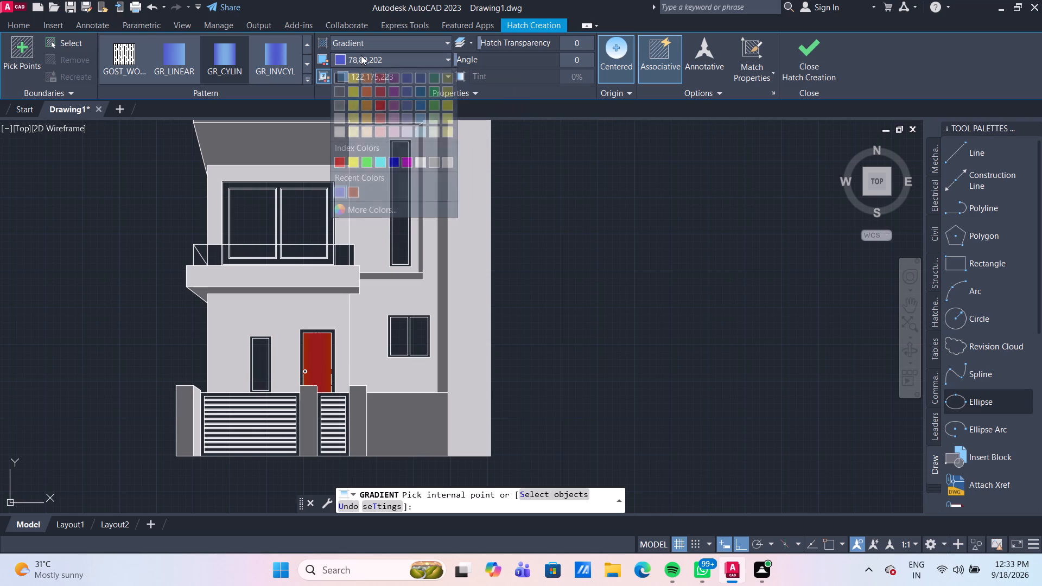
{"action": "left_click", "coordinate": [408, 209]}
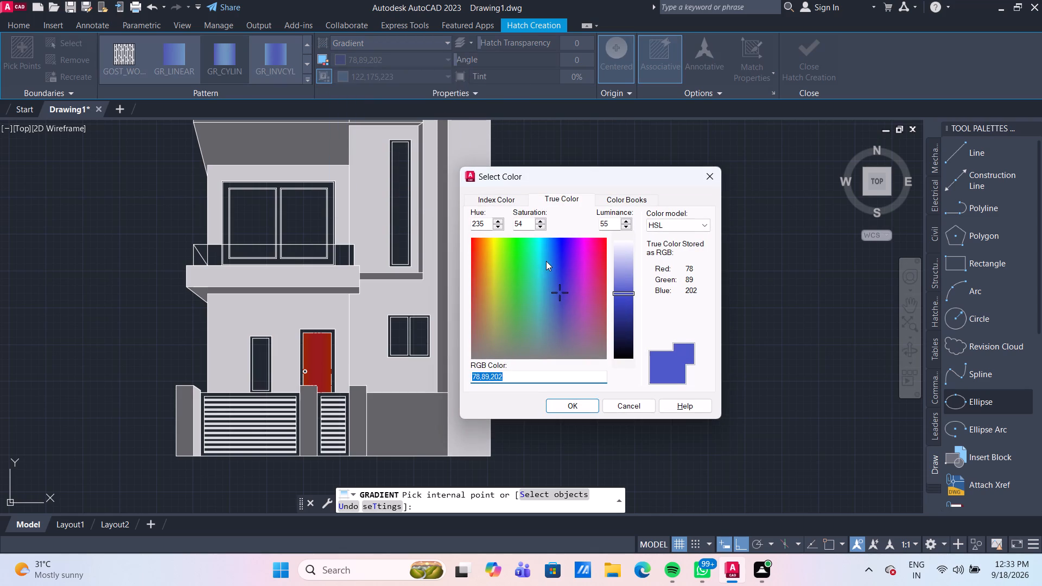
{"action": "left_click", "coordinate": [545, 259]}
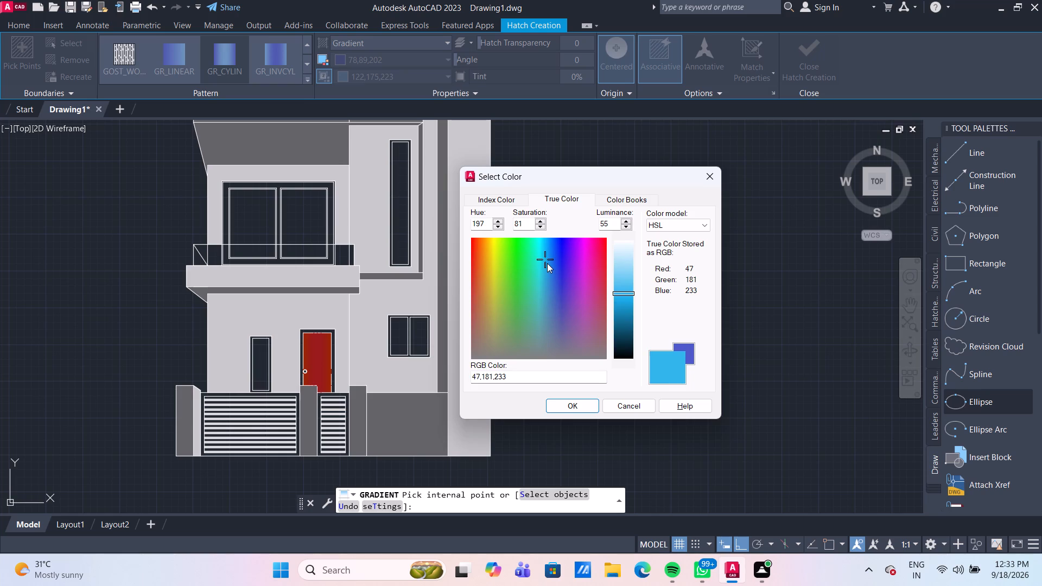
{"action": "left_click", "coordinate": [547, 263]}
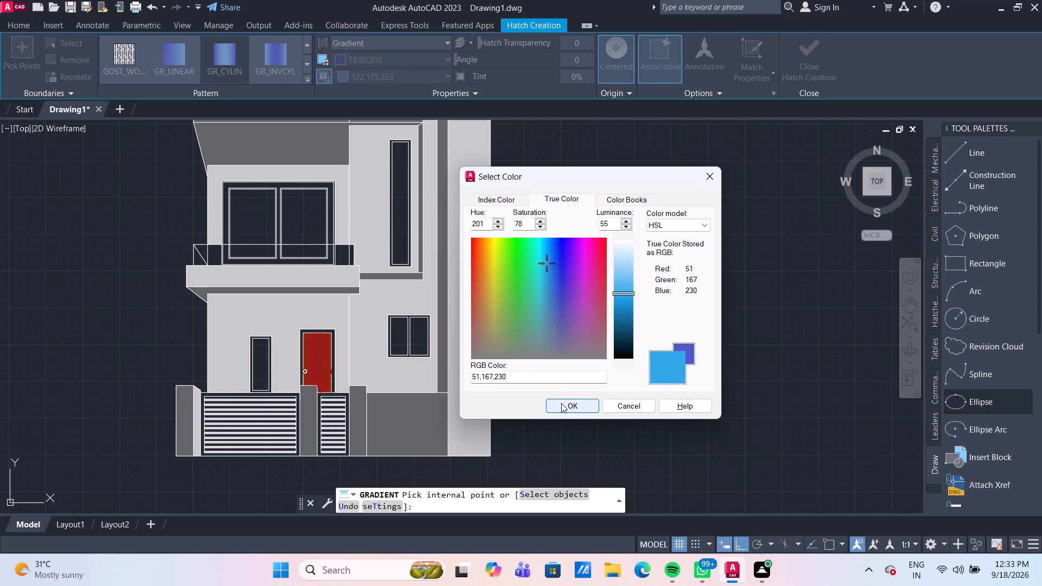
{"action": "left_click", "coordinate": [563, 405]}
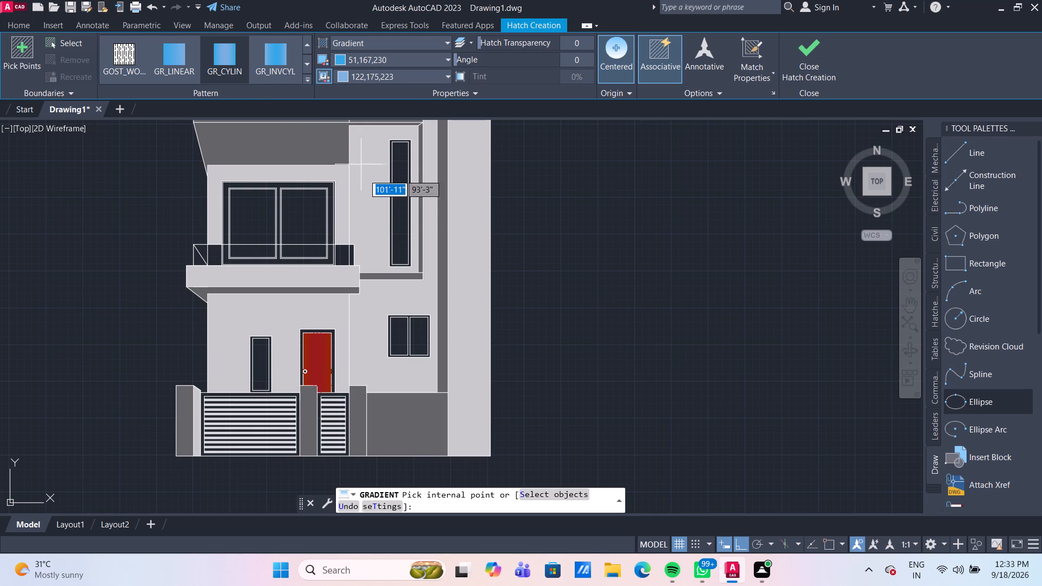
{"action": "left_click", "coordinate": [397, 202]}
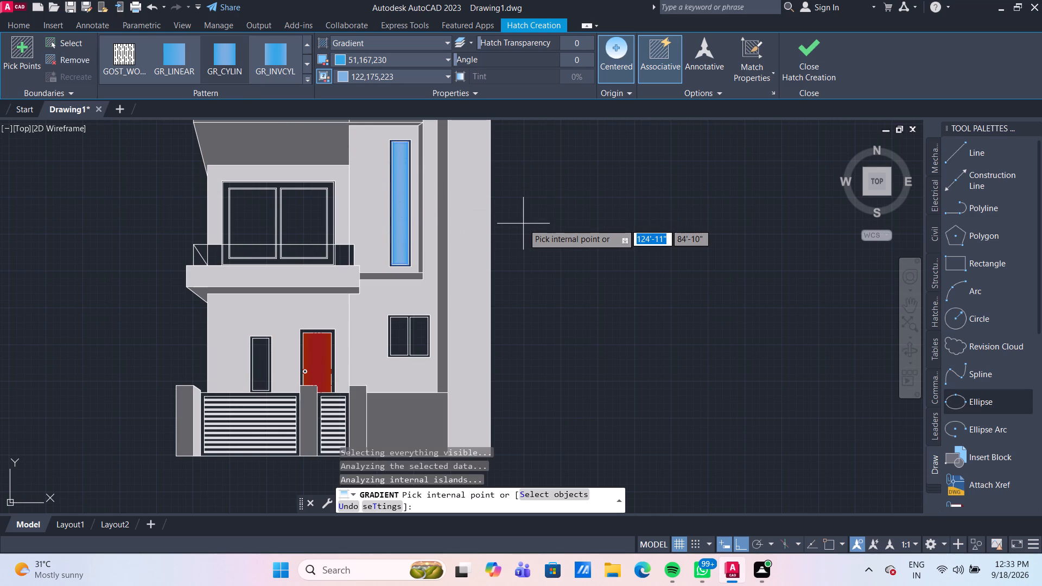
{"action": "key", "text": "Escape"}
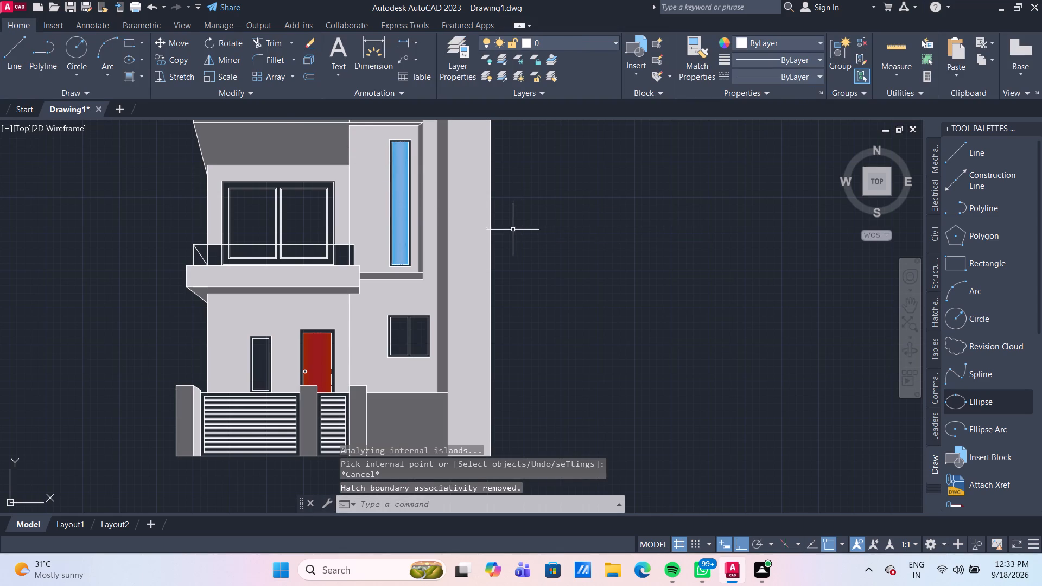
Fill both panes of the large balcony window, above and below the railing line, with the 51,167,230 and 122,175,223 gradient.
{"action": "left_click", "coordinate": [134, 77]}
{"action": "left_click", "coordinate": [310, 220]}
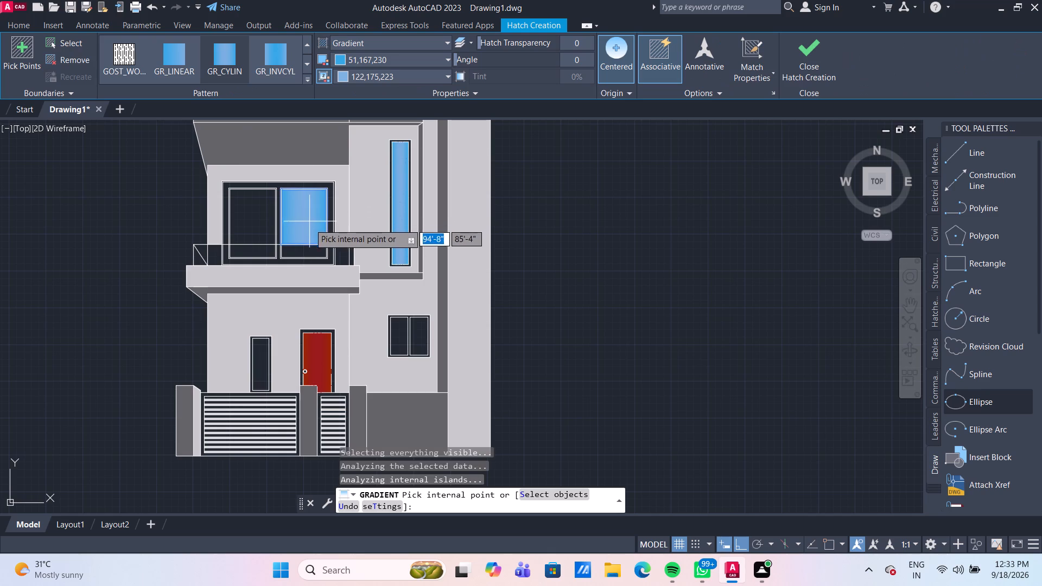
{"action": "left_click", "coordinate": [309, 250]}
{"action": "key", "text": "Escape"}
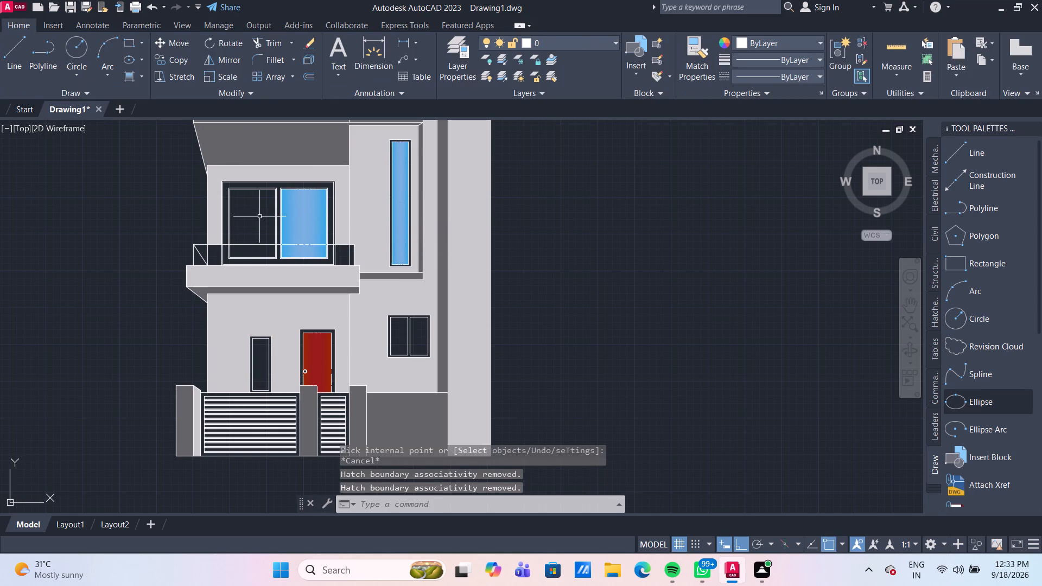
{"action": "left_click", "coordinate": [258, 217]}
{"action": "left_click", "coordinate": [262, 212]}
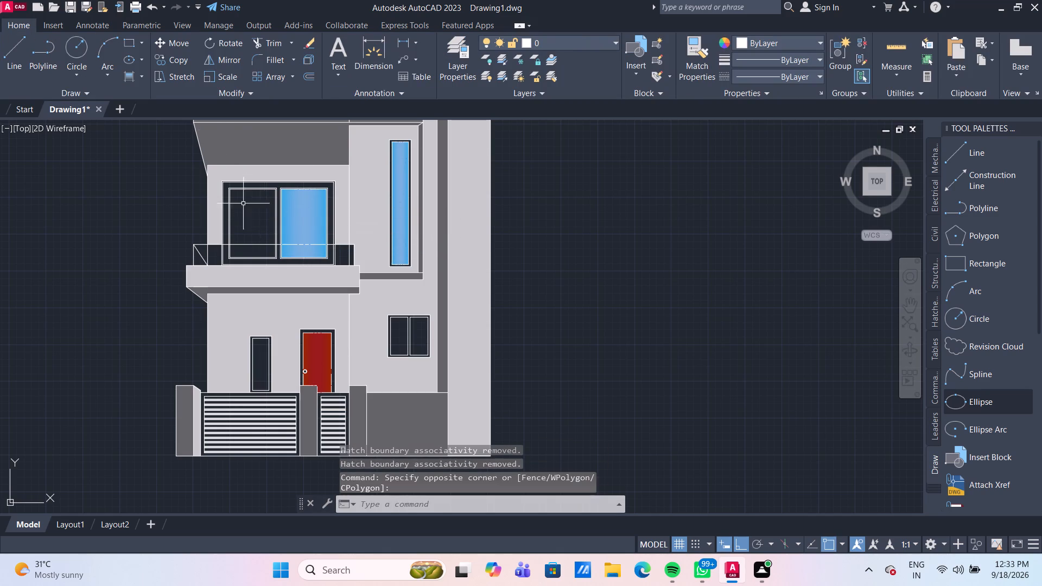
{"action": "left_click", "coordinate": [125, 77]}
{"action": "left_click", "coordinate": [247, 213]}
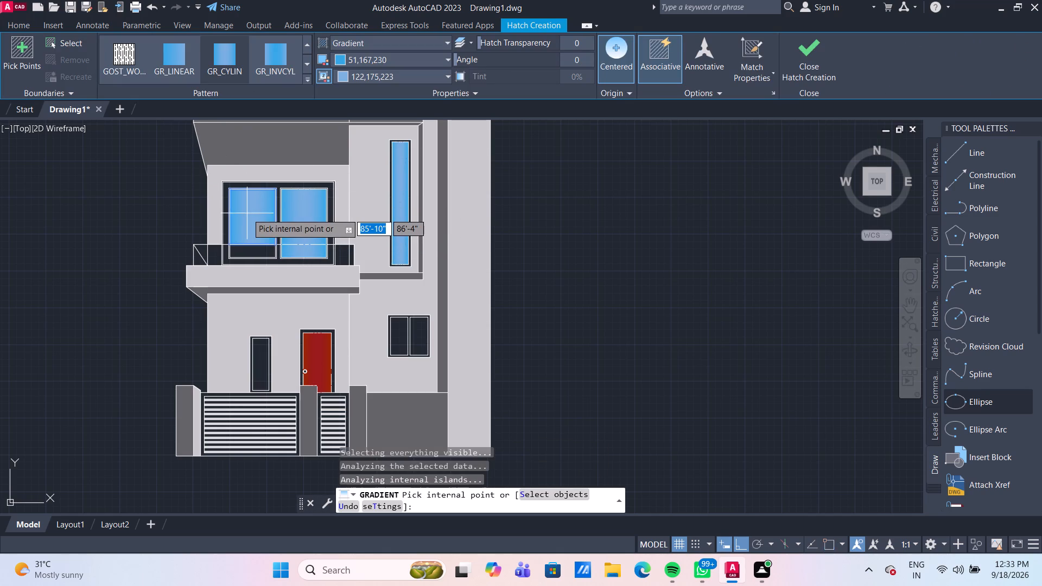
{"action": "key", "text": "Escape"}
{"action": "left_click", "coordinate": [128, 78]}
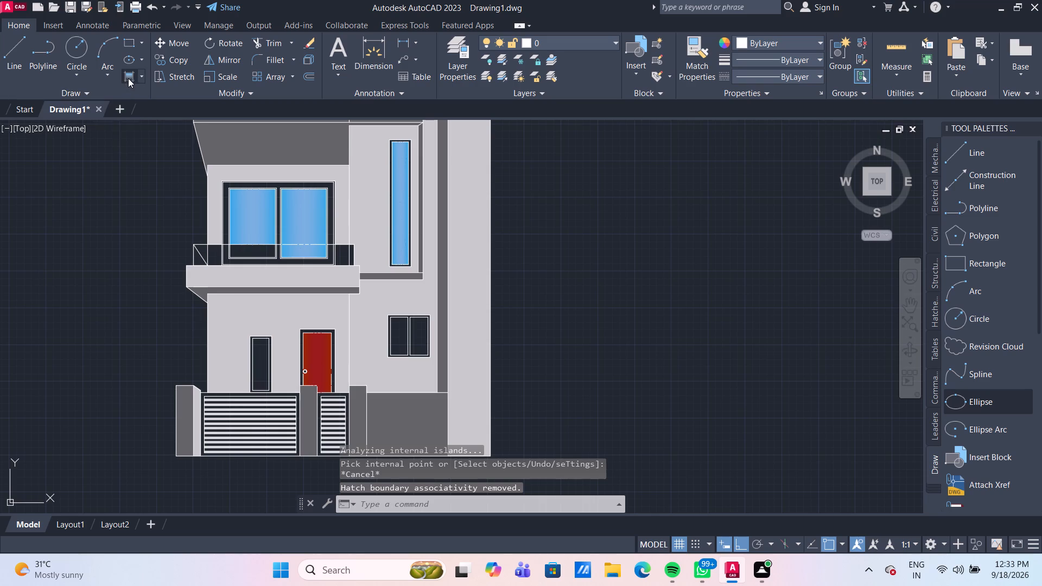
{"action": "left_click", "coordinate": [260, 253]}
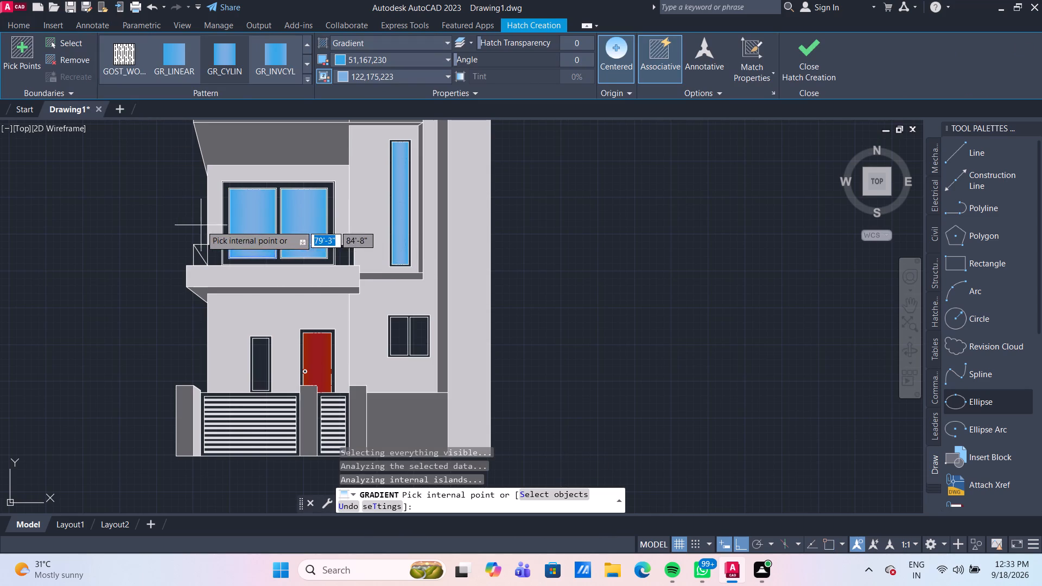
{"action": "key", "text": "Escape"}
Fill both panes of the small two-pane ground-floor window with the same blue gradient.
{"action": "left_click", "coordinate": [132, 73]}
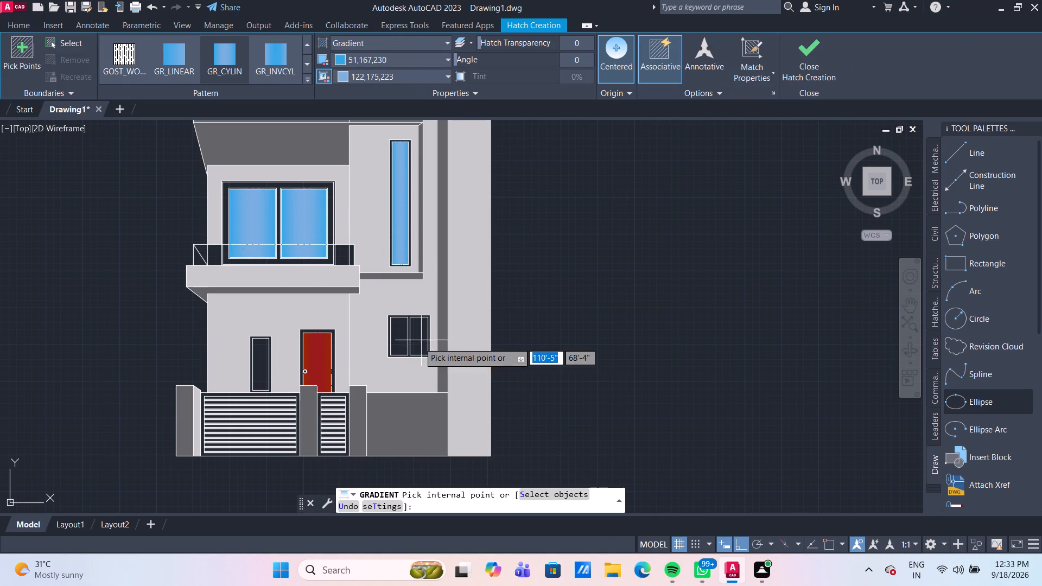
{"action": "left_click", "coordinate": [416, 343]}
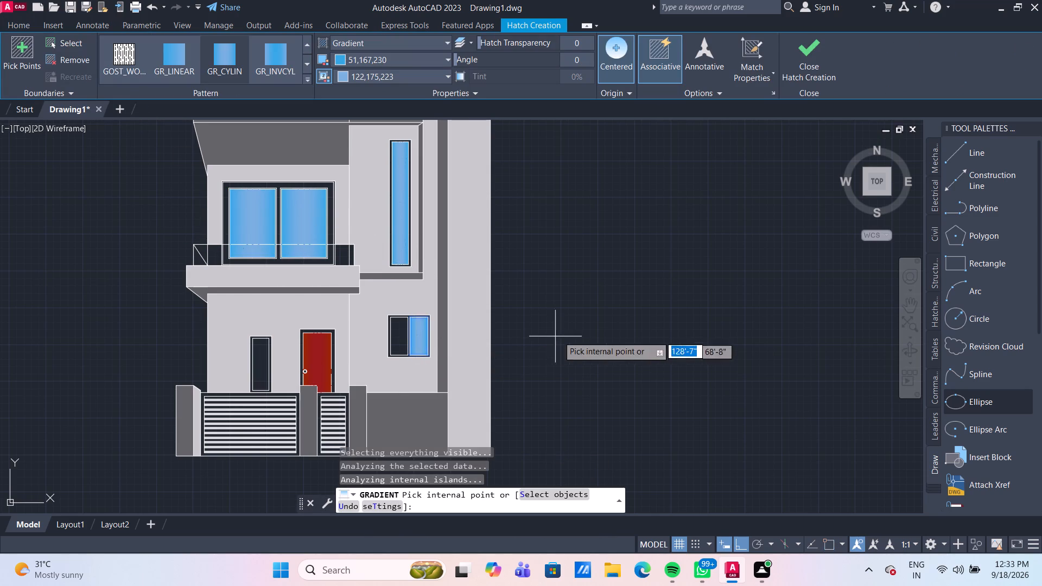
{"action": "key", "text": "Escape"}
{"action": "left_click", "coordinate": [131, 77]}
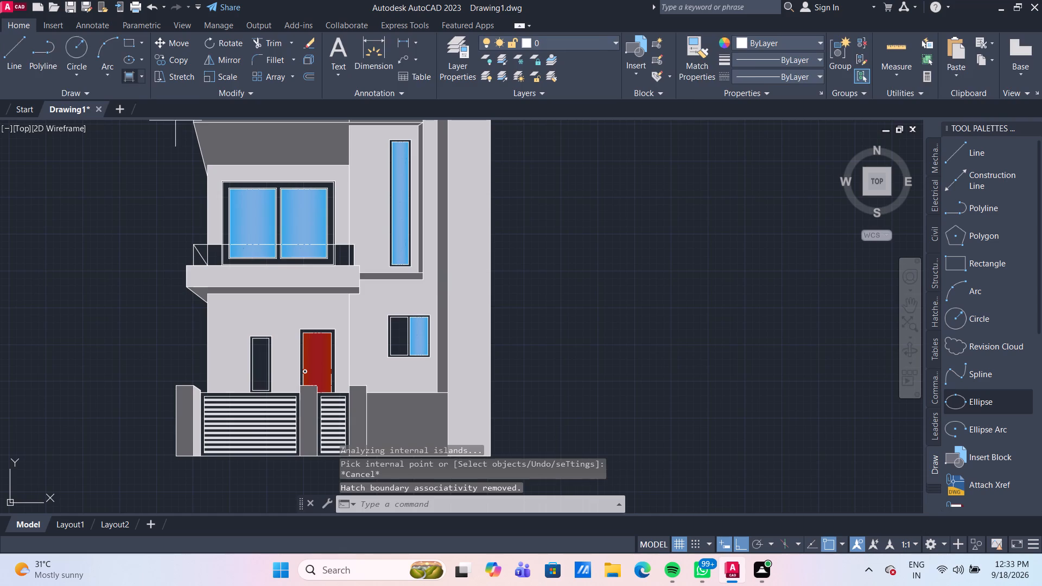
{"action": "left_click", "coordinate": [392, 339]}
{"action": "key", "text": "Escape"}
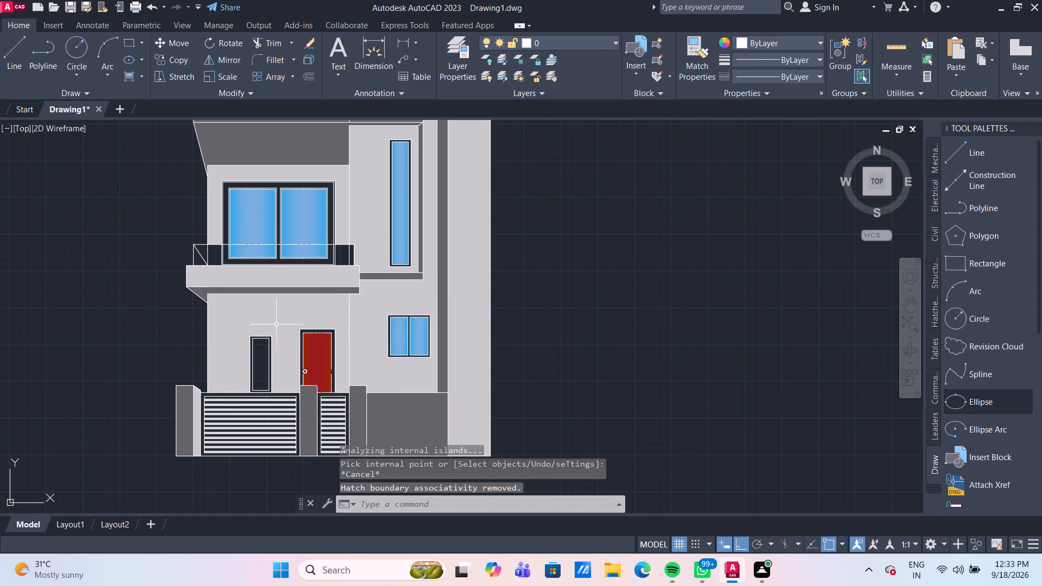
Fill the narrow ground-floor window beside the entrance door with the same blue gradient.
{"action": "left_click", "coordinate": [128, 77]}
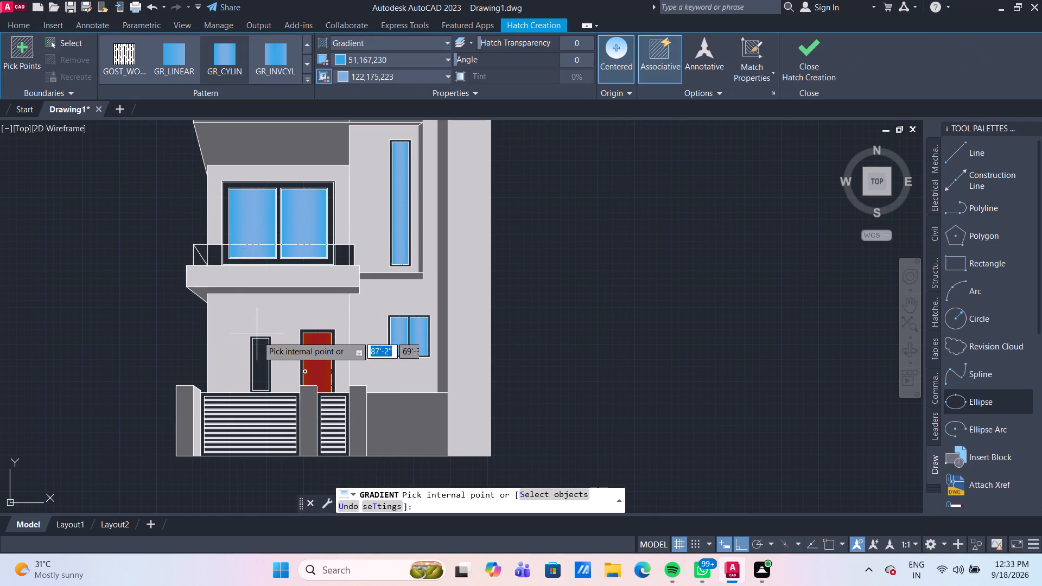
{"action": "left_click", "coordinate": [262, 353]}
{"action": "key", "text": "Escape"}
Examine the rendered elevation as a whole and close up around the gate, entrance and balcony for areas still unfilled.
{"action": "scroll", "coordinate": [236, 302], "scroll_direction": "down", "scroll_amount": 1}
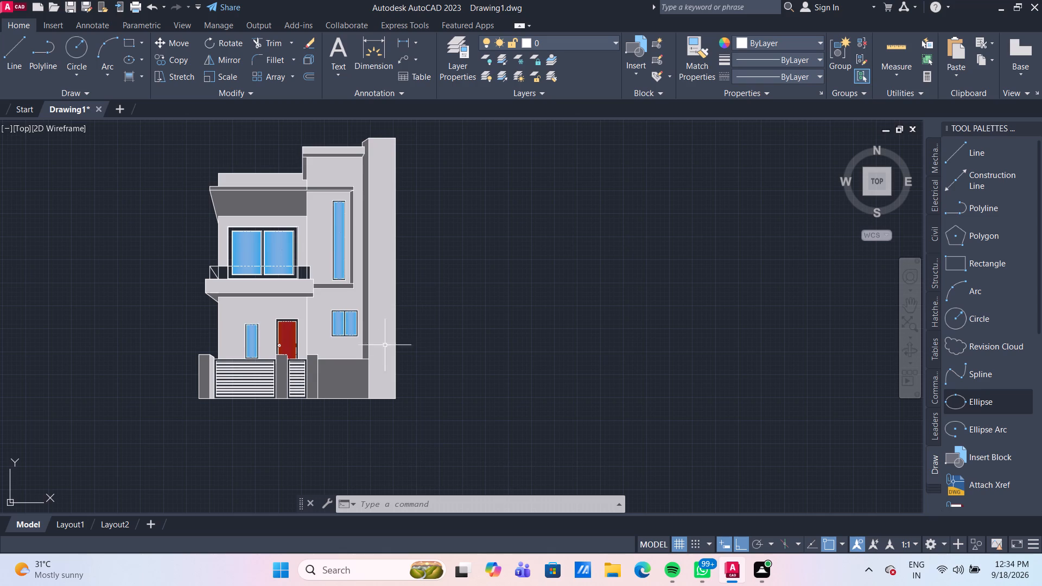
{"action": "scroll", "coordinate": [261, 394], "scroll_direction": "up", "scroll_amount": 3}
{"action": "scroll", "coordinate": [316, 353], "scroll_direction": "up", "scroll_amount": 1}
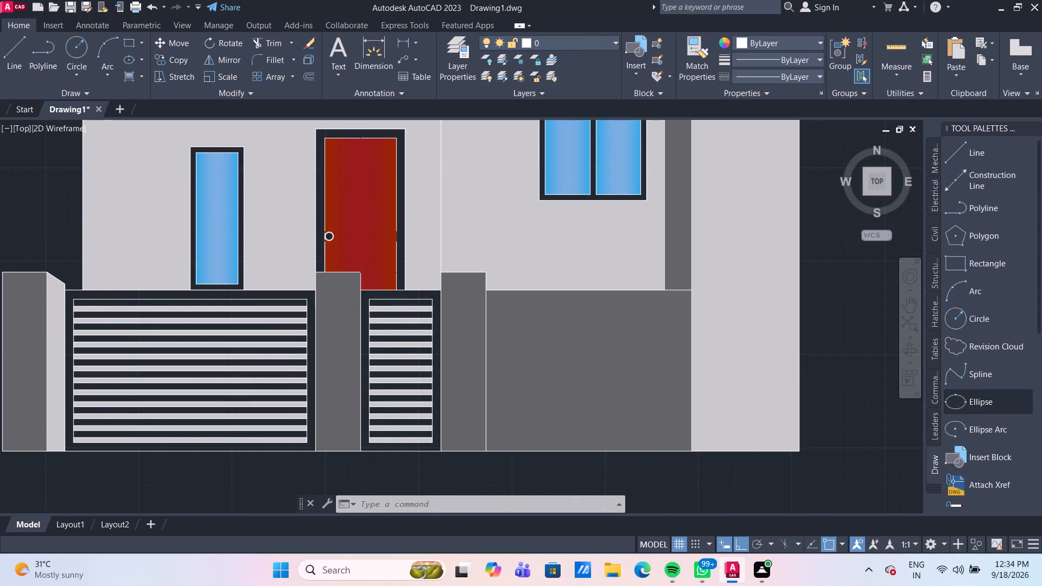
{"action": "middle_click_drag", "start_coordinate": [310, 332], "coordinate": [521, 332]}
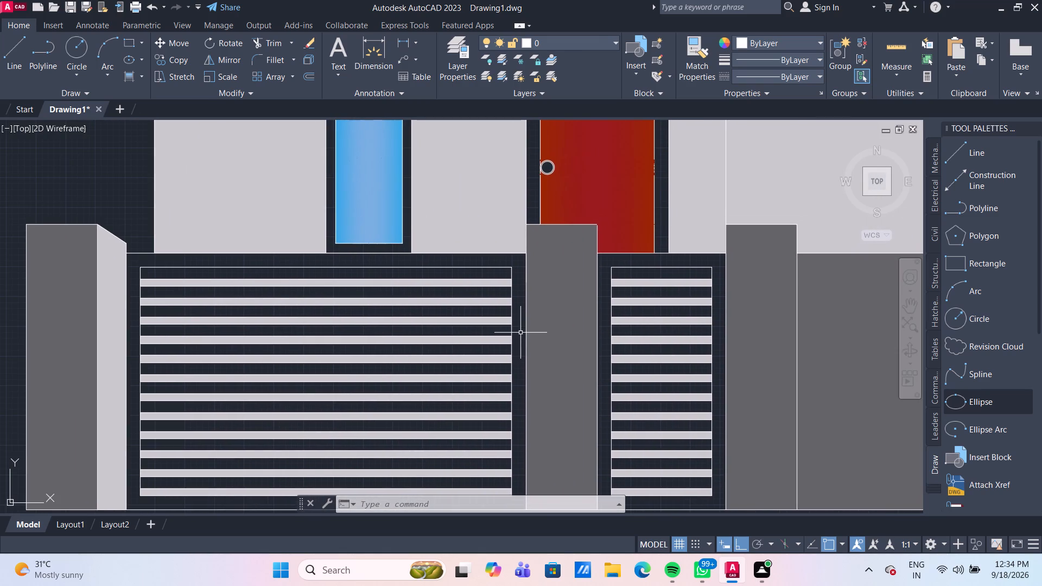
{"action": "scroll", "coordinate": [520, 333], "scroll_direction": "down", "scroll_amount": 5}
{"action": "scroll", "coordinate": [630, 348], "scroll_direction": "up", "scroll_amount": 1}
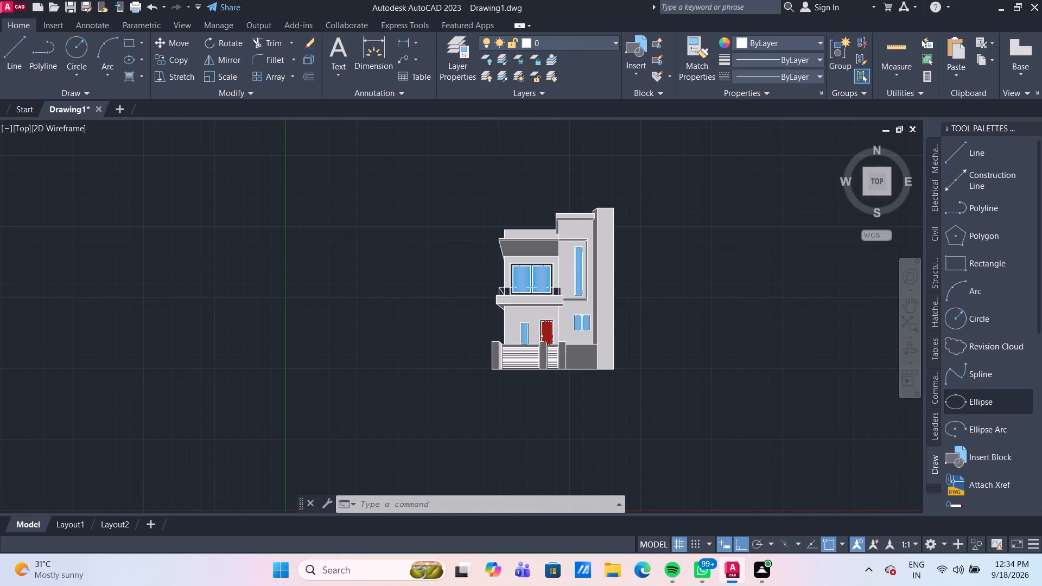
{"action": "scroll", "coordinate": [630, 348], "scroll_direction": "up", "scroll_amount": 1}
{"action": "scroll", "coordinate": [630, 348], "scroll_direction": "down", "scroll_amount": 2}
{"action": "scroll", "coordinate": [630, 348], "scroll_direction": "up", "scroll_amount": 1}
{"action": "middle_click_drag", "start_coordinate": [630, 348], "coordinate": [630, 351]}
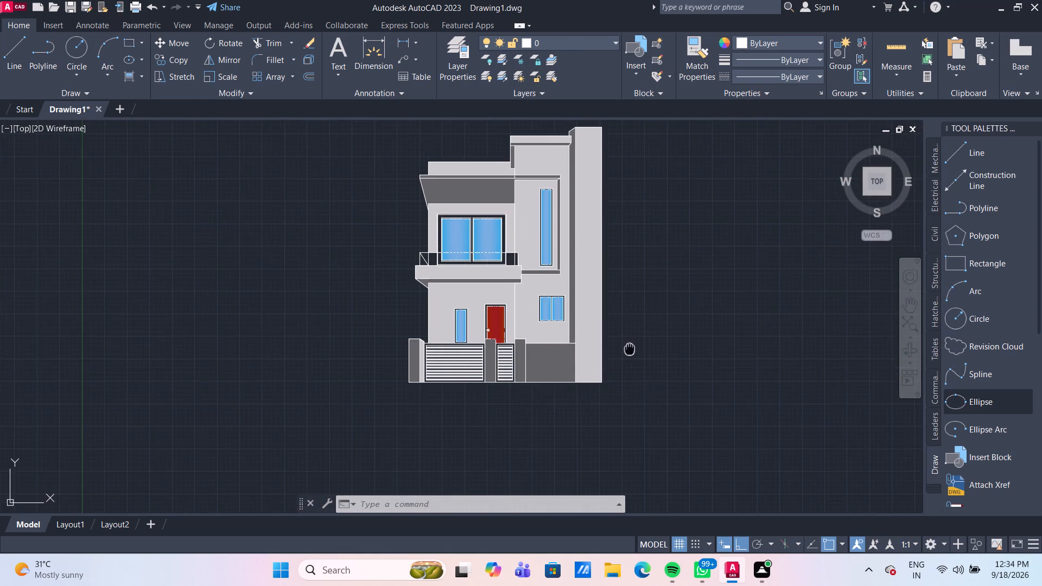
{"action": "middle_click_drag", "start_coordinate": [630, 351], "coordinate": [596, 398]}
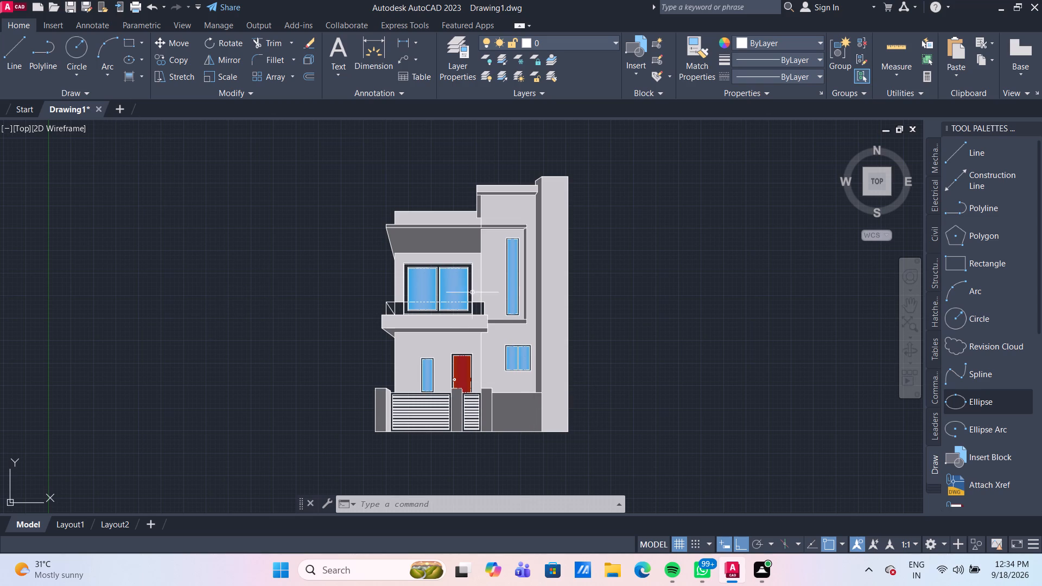
{"action": "scroll", "coordinate": [442, 311], "scroll_direction": "up", "scroll_amount": 3}
{"action": "scroll", "coordinate": [448, 311], "scroll_direction": "down", "scroll_amount": 1}
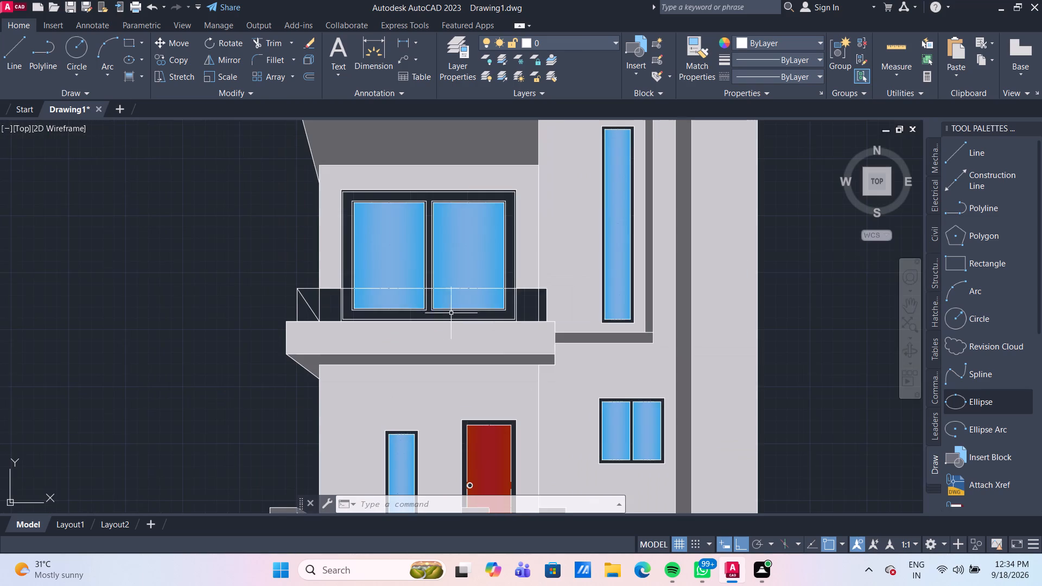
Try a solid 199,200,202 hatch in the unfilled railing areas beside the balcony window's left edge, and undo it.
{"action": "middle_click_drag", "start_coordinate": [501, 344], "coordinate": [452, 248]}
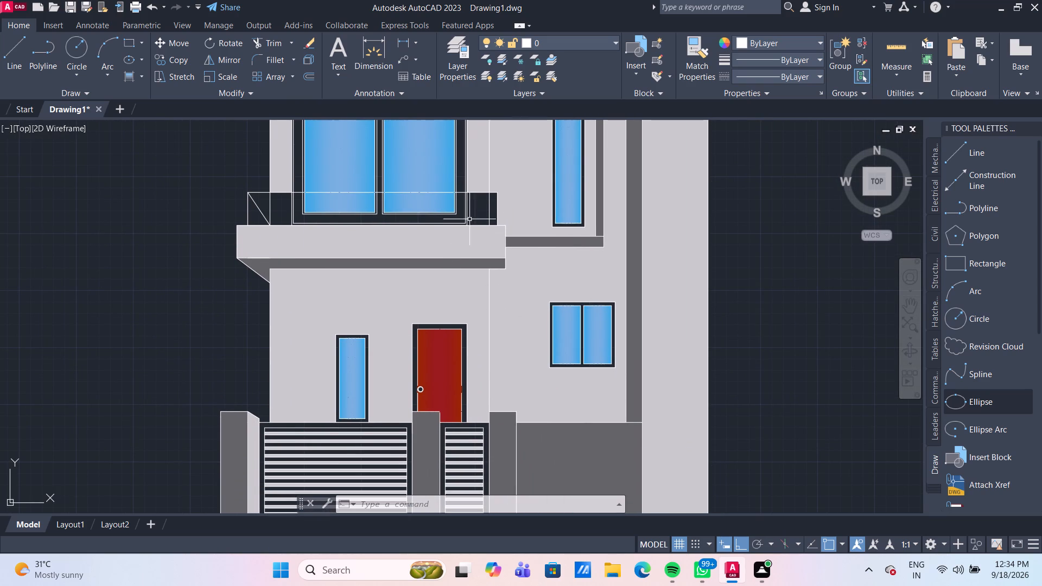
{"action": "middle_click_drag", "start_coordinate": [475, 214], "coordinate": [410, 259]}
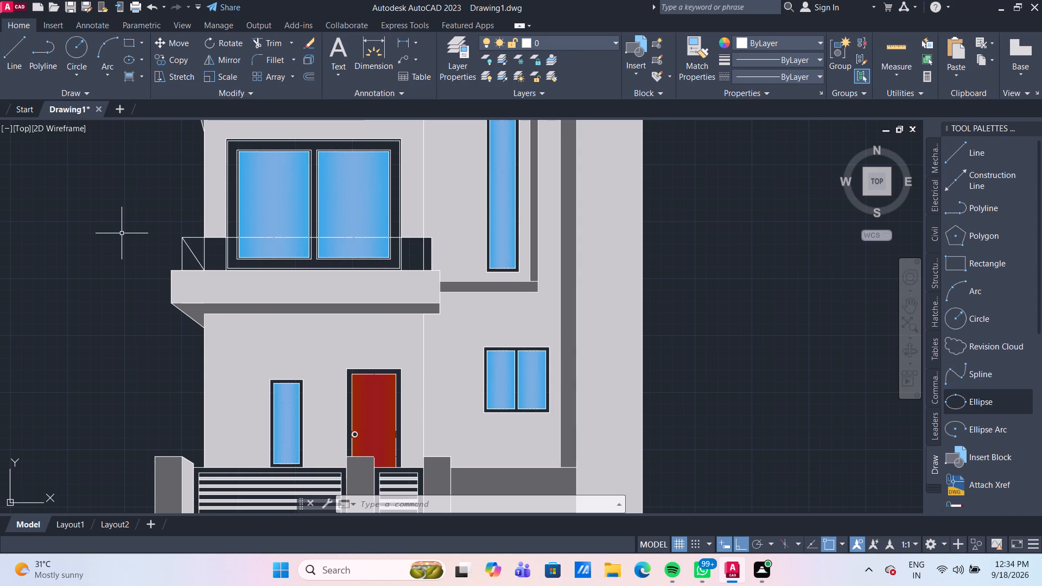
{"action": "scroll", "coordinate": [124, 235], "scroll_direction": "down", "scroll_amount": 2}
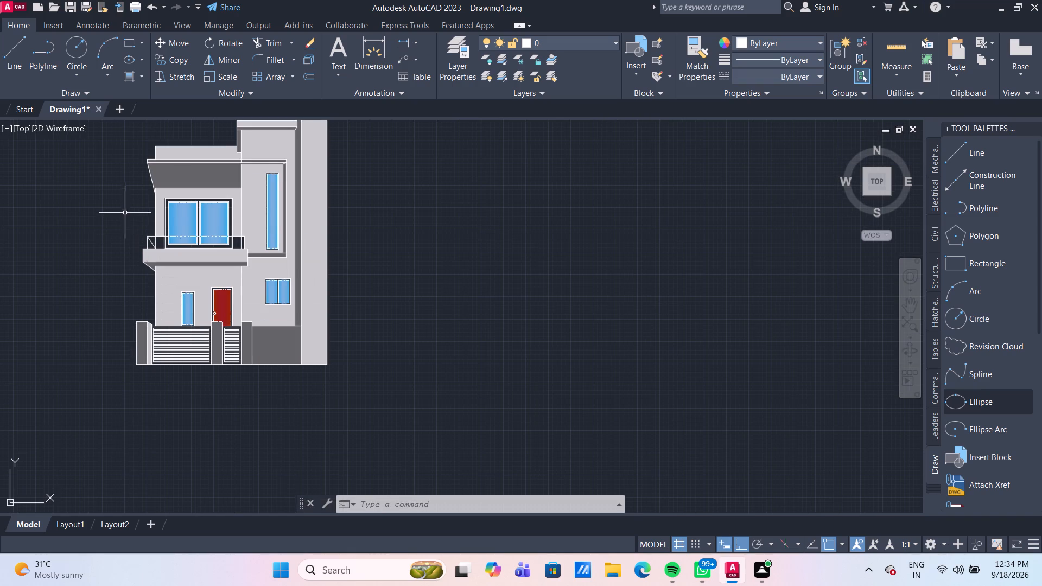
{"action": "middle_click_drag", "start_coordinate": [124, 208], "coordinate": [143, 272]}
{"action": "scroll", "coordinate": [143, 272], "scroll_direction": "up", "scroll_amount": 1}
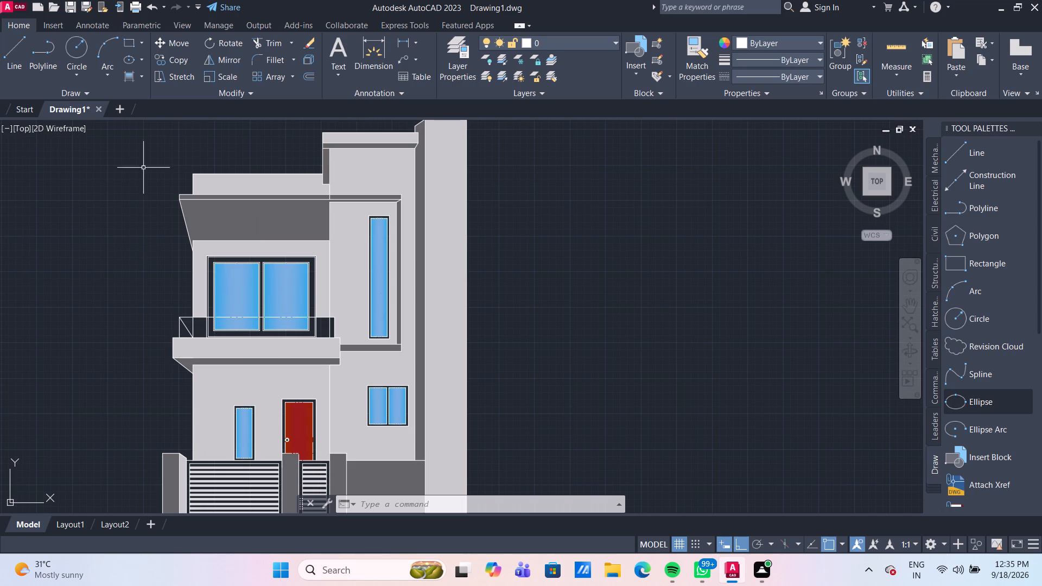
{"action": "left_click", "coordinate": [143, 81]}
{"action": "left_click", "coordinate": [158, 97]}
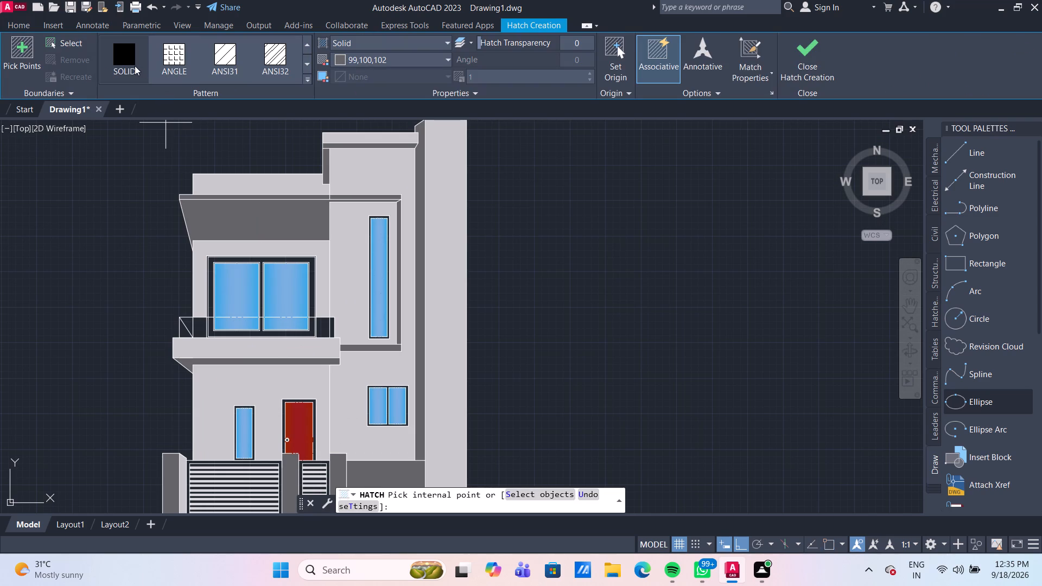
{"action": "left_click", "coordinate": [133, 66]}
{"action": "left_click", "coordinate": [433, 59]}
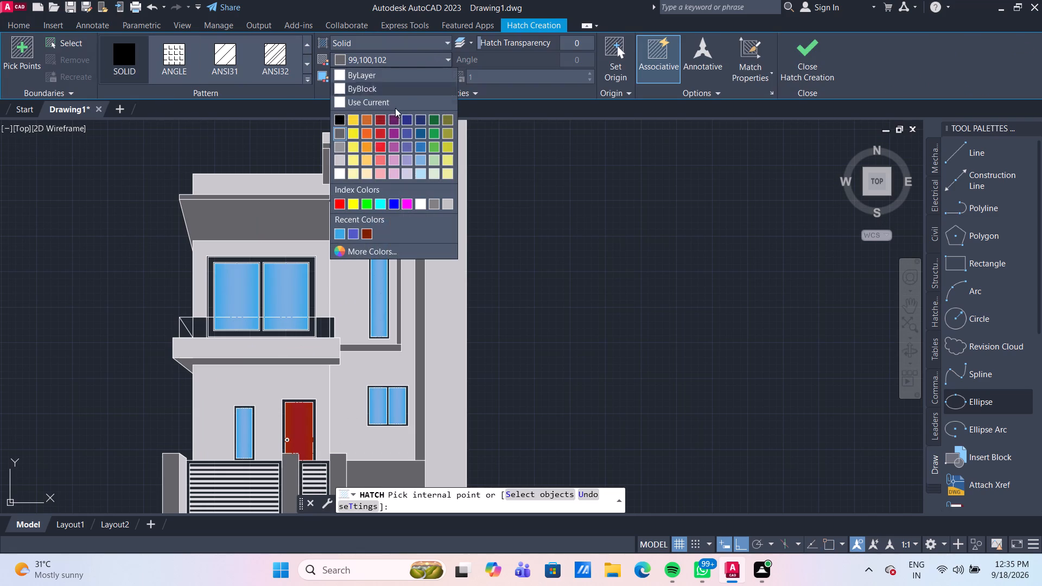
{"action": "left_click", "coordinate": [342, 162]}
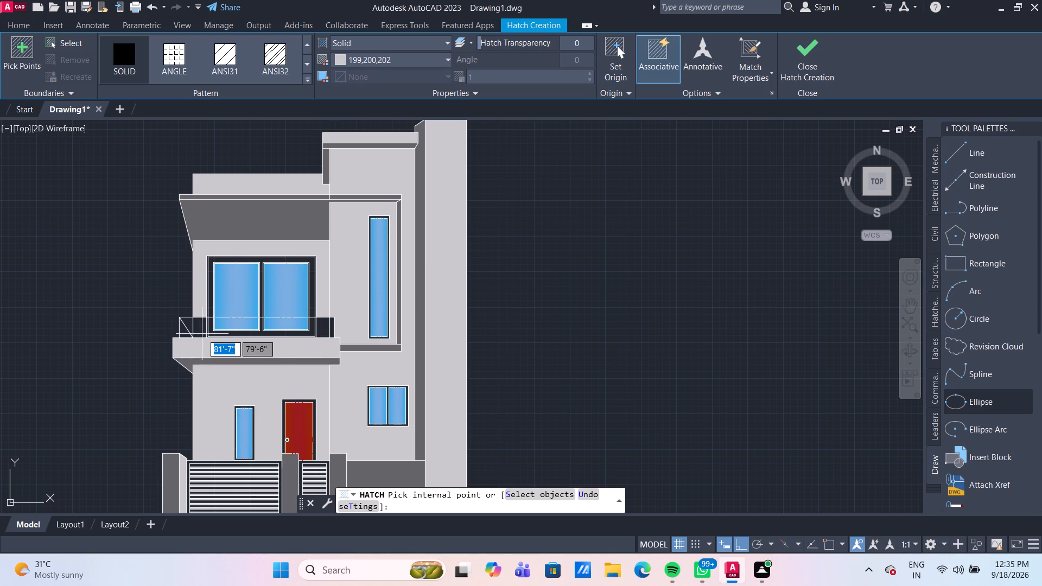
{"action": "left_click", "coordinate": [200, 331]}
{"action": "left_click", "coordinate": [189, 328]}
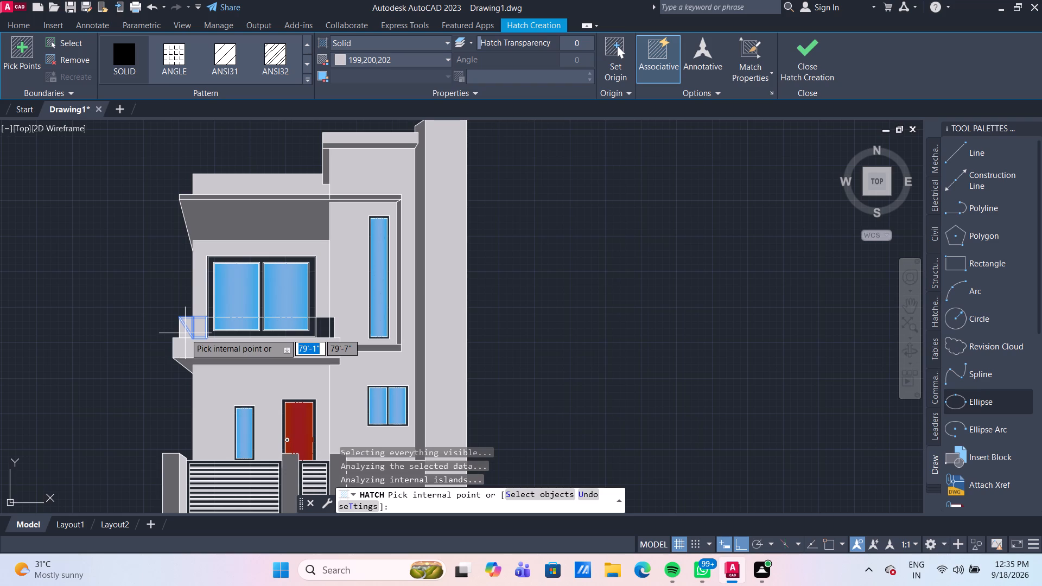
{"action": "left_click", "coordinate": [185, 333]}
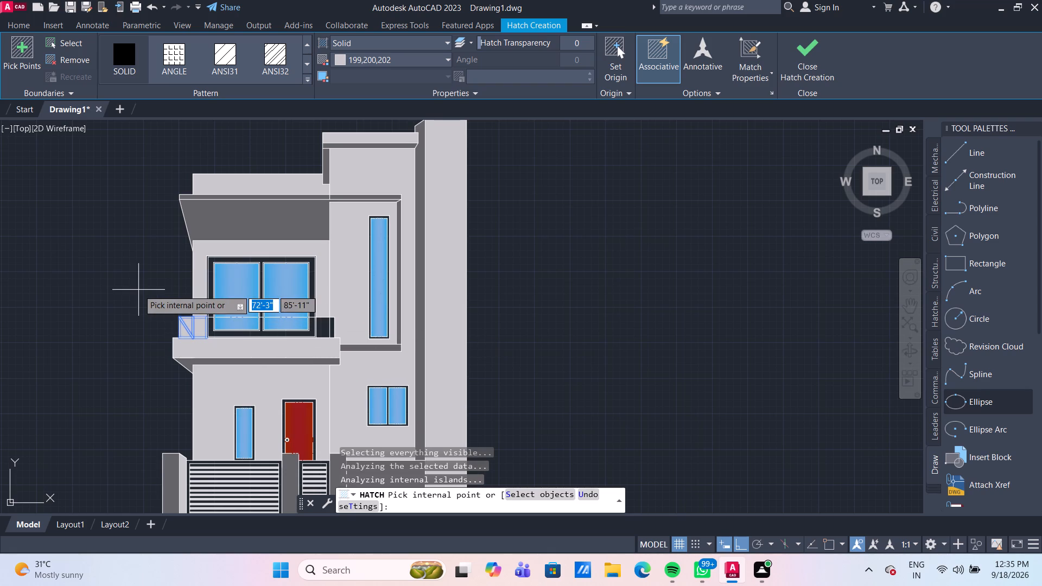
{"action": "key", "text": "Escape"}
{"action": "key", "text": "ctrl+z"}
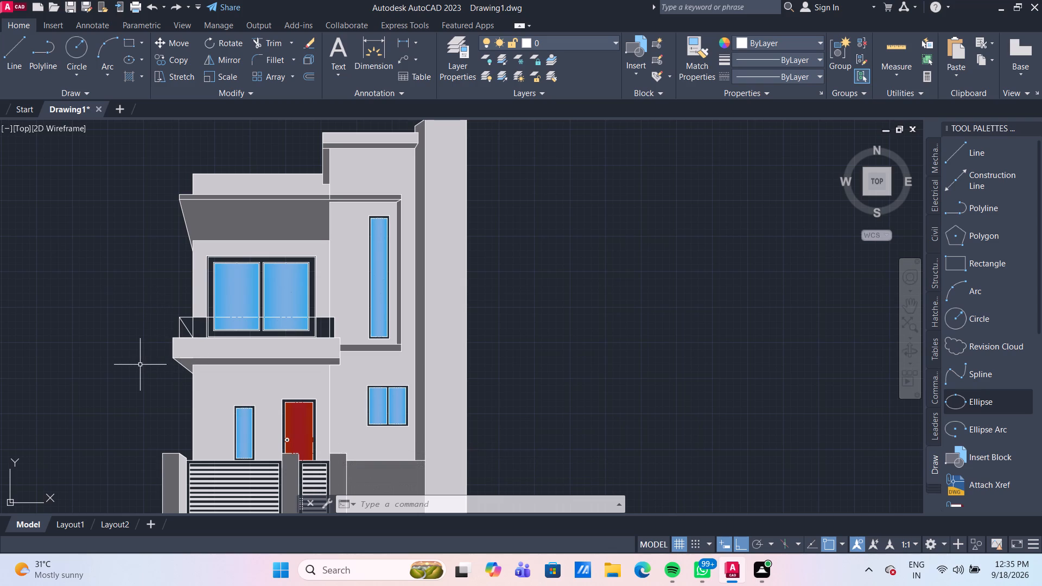
Fill the unfilled balcony railing areas on both sides of the large window, including the angled end's triangles, with solid 199,200,202.
{"action": "left_click", "coordinate": [131, 77]}
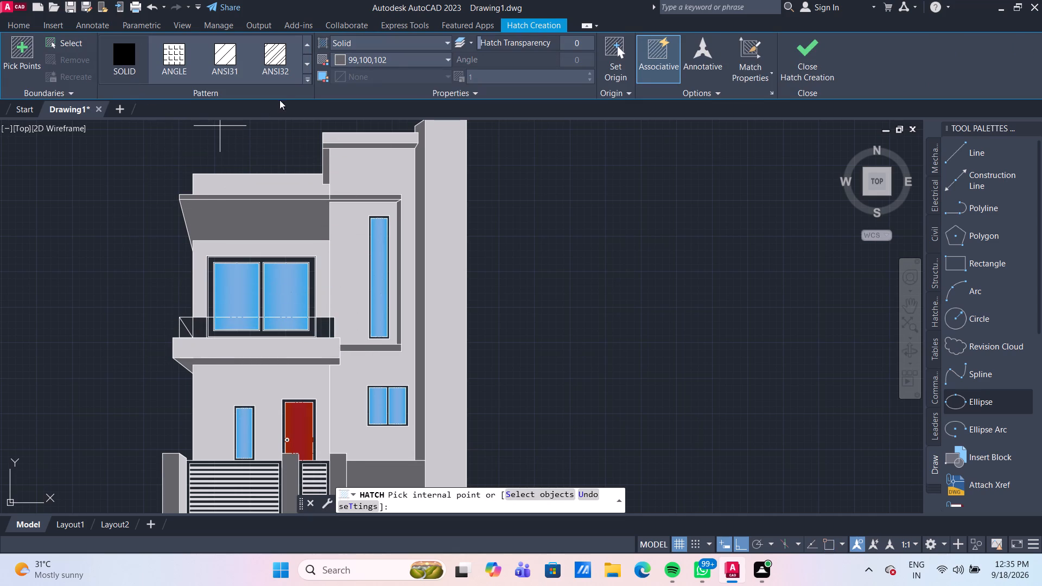
{"action": "left_click", "coordinate": [395, 59]}
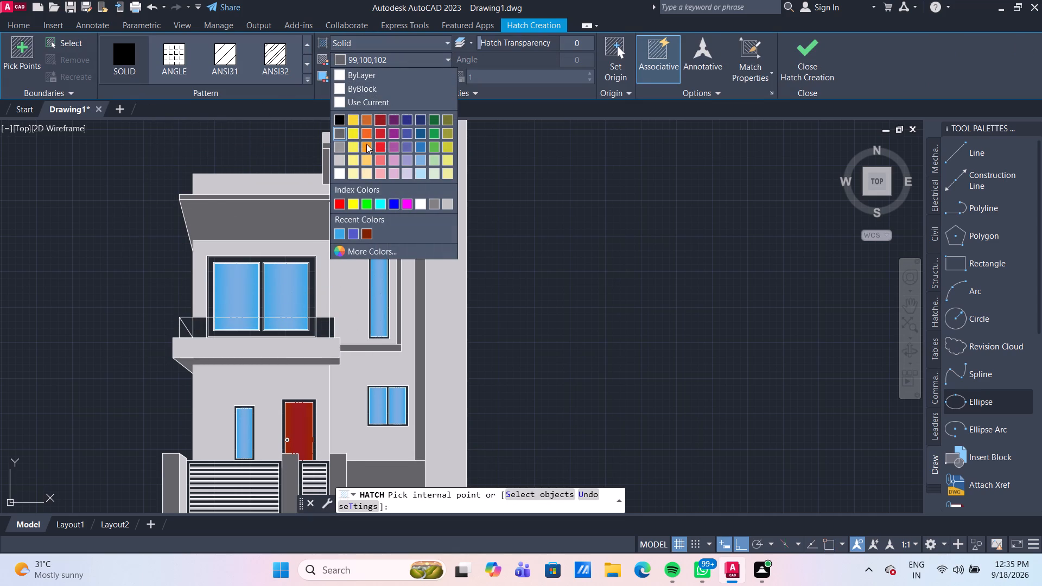
{"action": "left_click", "coordinate": [344, 159]}
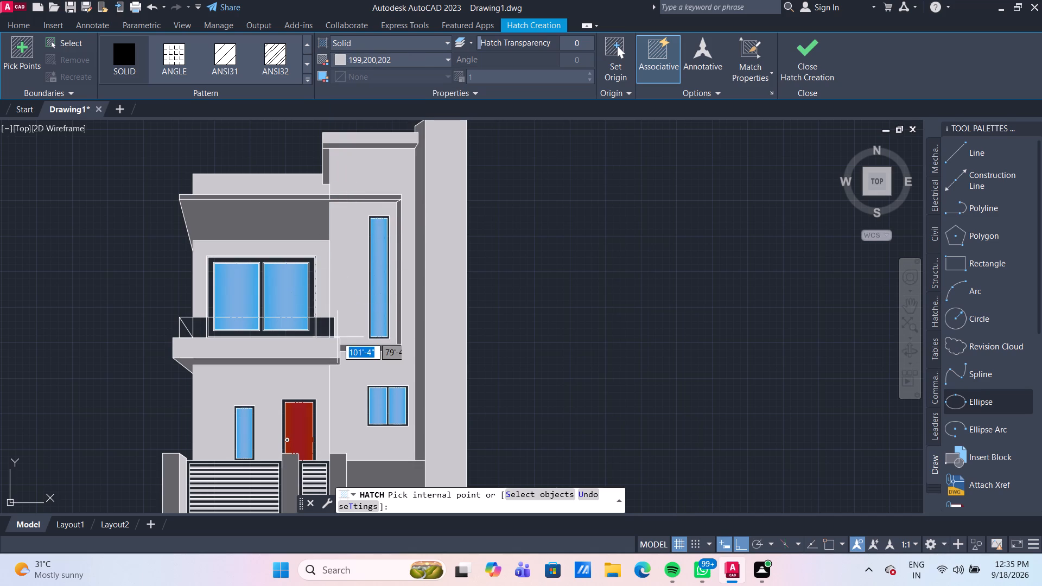
{"action": "scroll", "coordinate": [334, 332], "scroll_direction": "up", "scroll_amount": 2}
{"action": "left_click", "coordinate": [323, 330]}
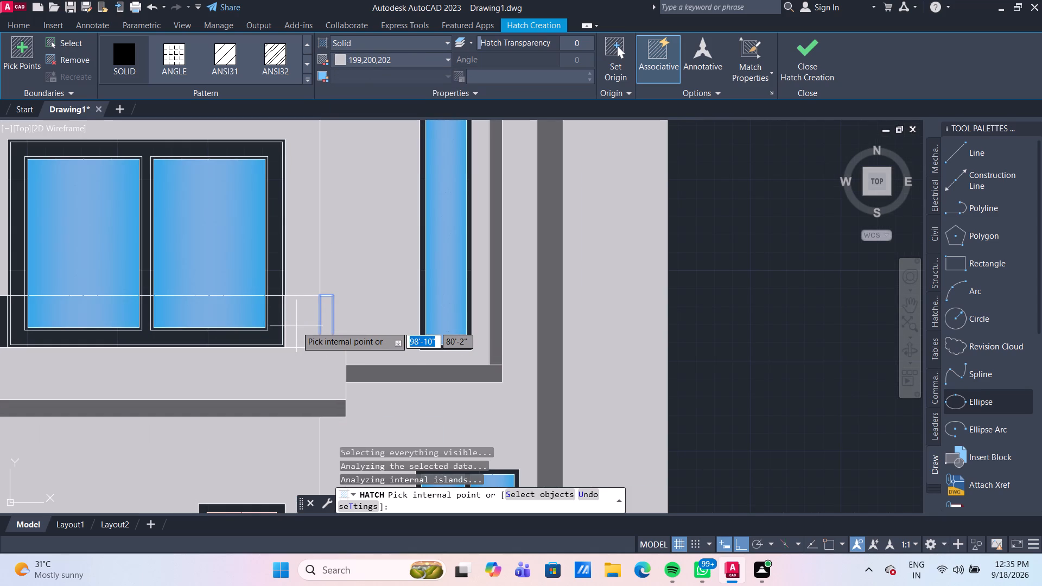
{"action": "left_click", "coordinate": [296, 326]}
{"action": "scroll", "coordinate": [296, 326], "scroll_direction": "down", "scroll_amount": 1}
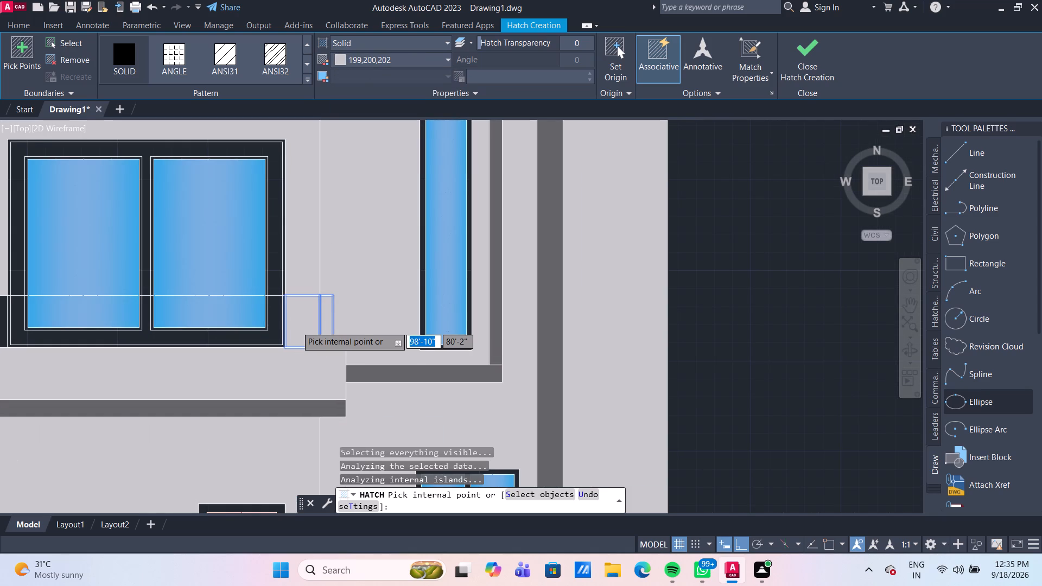
{"action": "scroll", "coordinate": [296, 326], "scroll_direction": "down", "scroll_amount": 1}
{"action": "scroll", "coordinate": [200, 320], "scroll_direction": "up", "scroll_amount": 3}
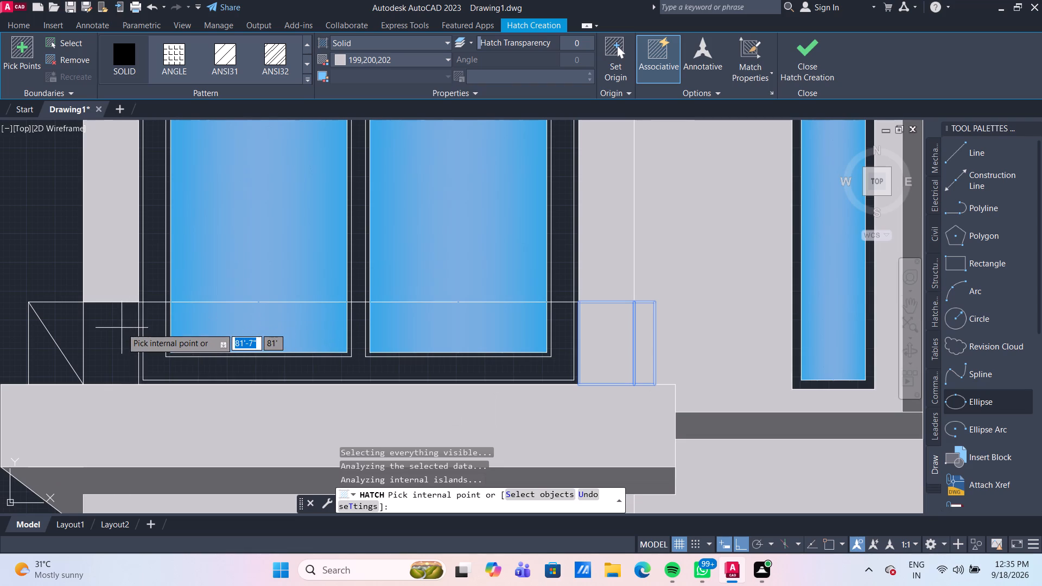
{"action": "left_click", "coordinate": [118, 328]}
{"action": "left_click", "coordinate": [75, 324]}
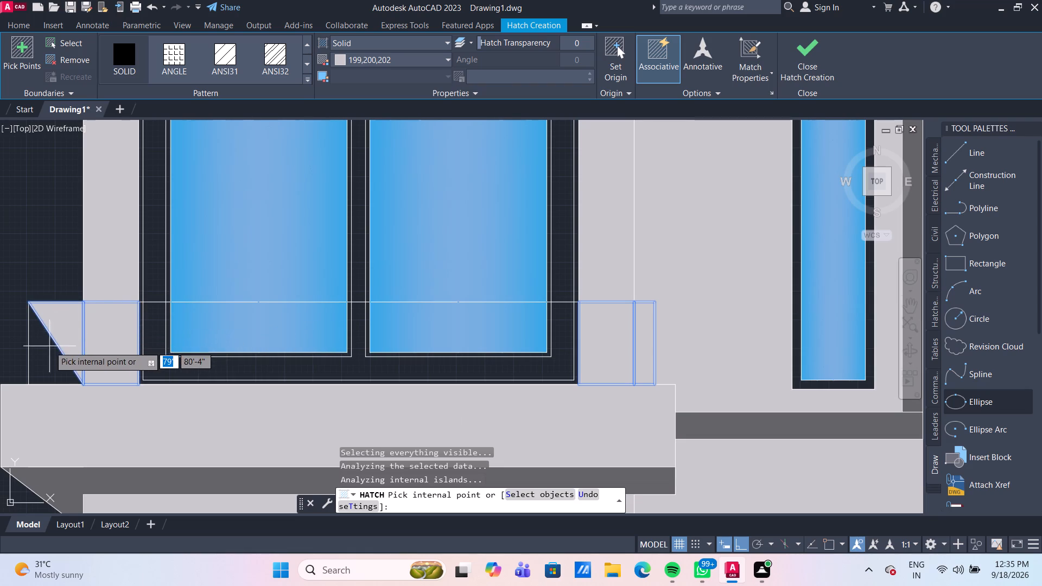
{"action": "left_click", "coordinate": [49, 346]}
{"action": "key", "text": "Escape"}
Examine the rendered elevation as a whole and close up around the gate panels and their horizontal slats.
{"action": "scroll", "coordinate": [48, 271], "scroll_direction": "down", "scroll_amount": 1}
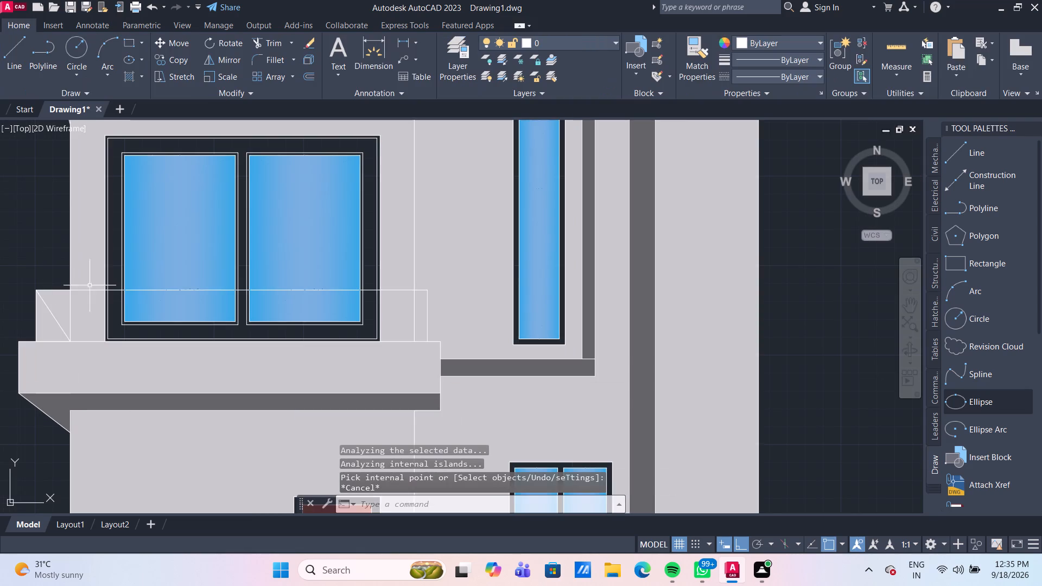
{"action": "scroll", "coordinate": [208, 334], "scroll_direction": "down", "scroll_amount": 2}
{"action": "middle_click_drag", "start_coordinate": [437, 295], "coordinate": [573, 301]}
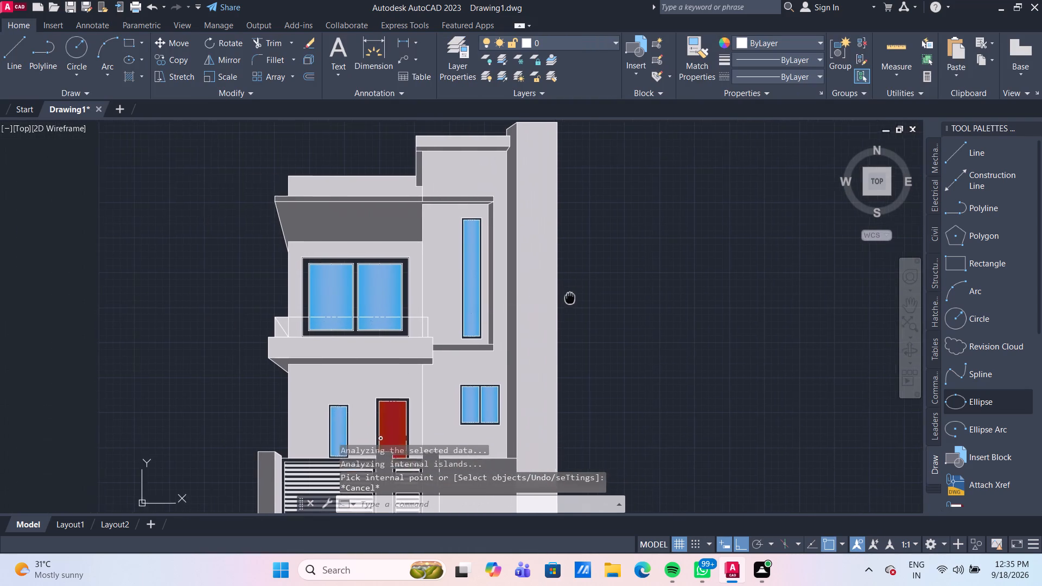
{"action": "middle_click_drag", "start_coordinate": [573, 301], "coordinate": [594, 320]}
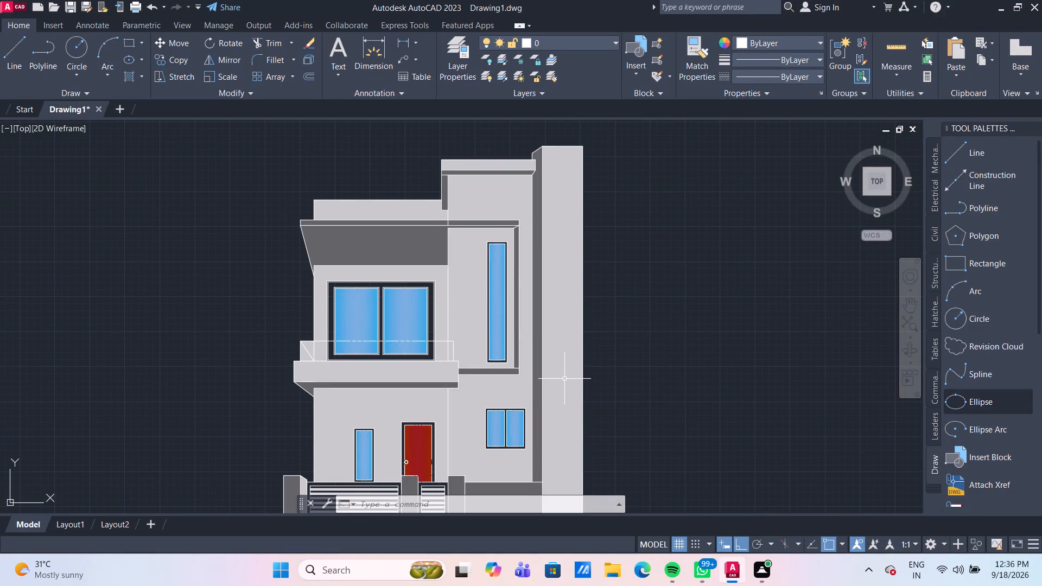
{"action": "middle_click_drag", "start_coordinate": [491, 429], "coordinate": [498, 255]}
{"action": "scroll", "coordinate": [311, 305], "scroll_direction": "up", "scroll_amount": 2}
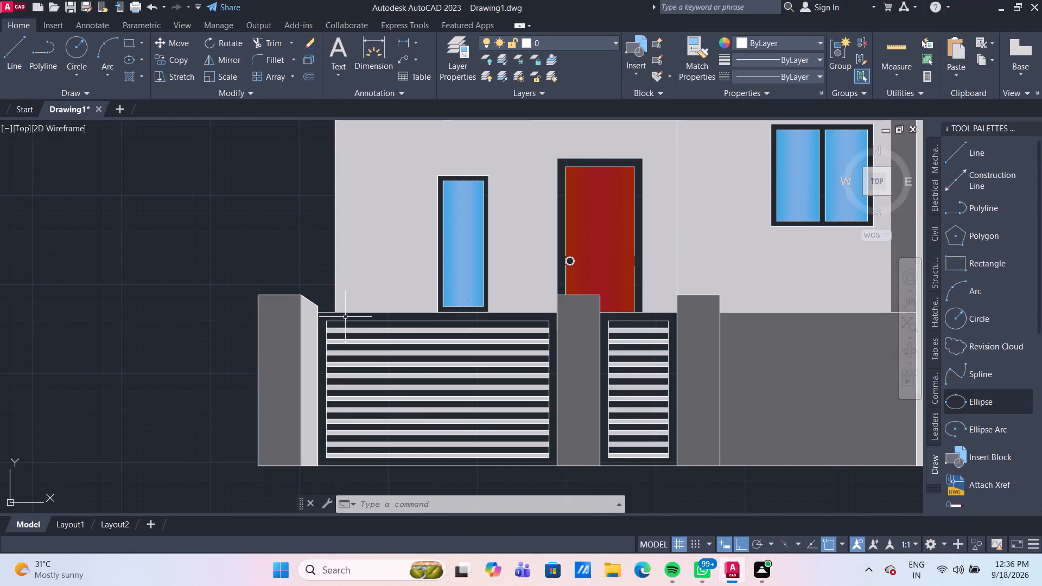
{"action": "scroll", "coordinate": [390, 336], "scroll_direction": "up", "scroll_amount": 2}
{"action": "middle_click_drag", "start_coordinate": [397, 318], "coordinate": [397, 275]}
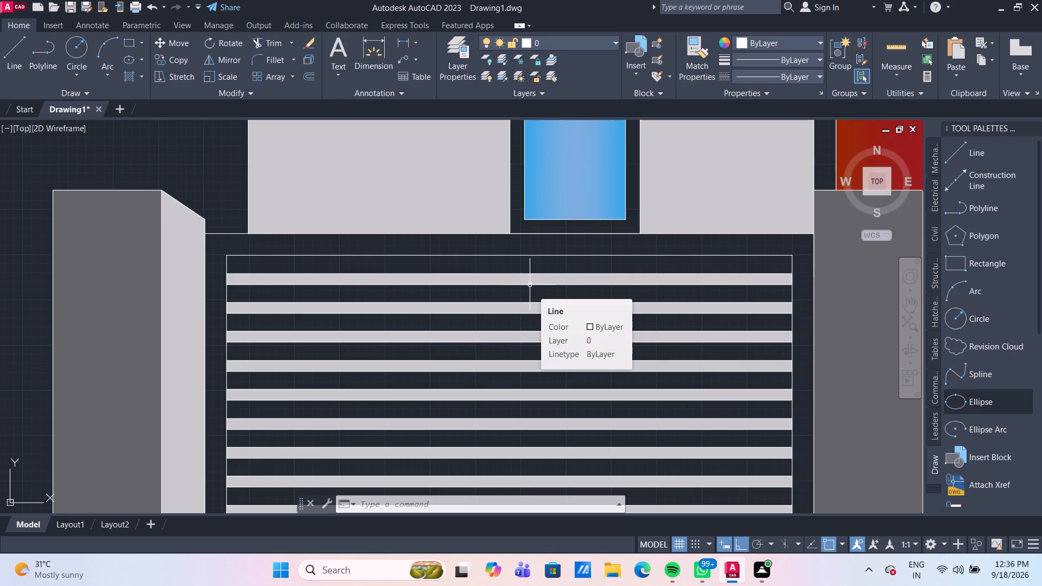
{"action": "scroll", "coordinate": [530, 285], "scroll_direction": "down", "scroll_amount": 1}
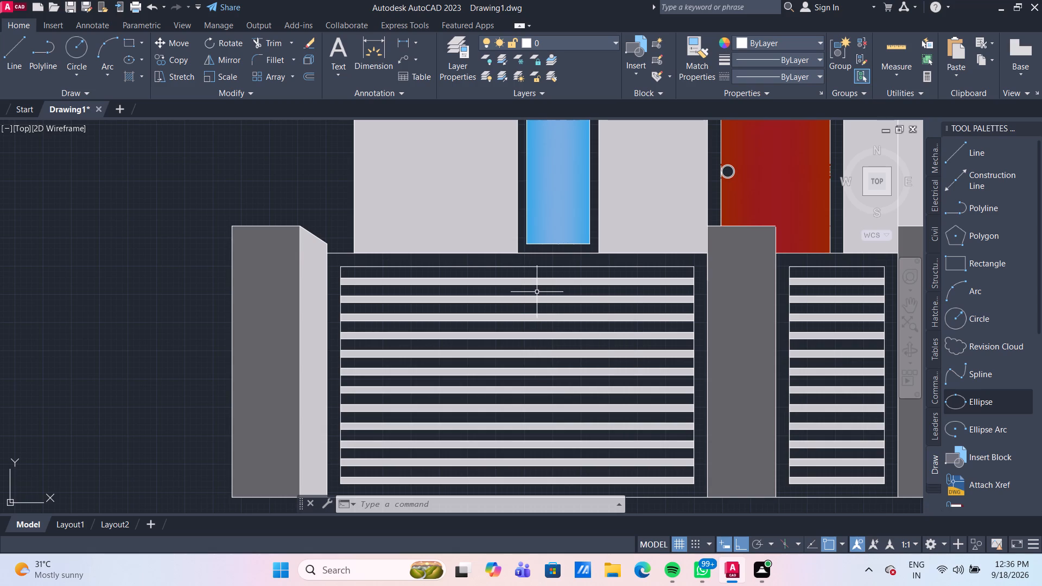
{"action": "scroll", "coordinate": [538, 292], "scroll_direction": "down", "scroll_amount": 1}
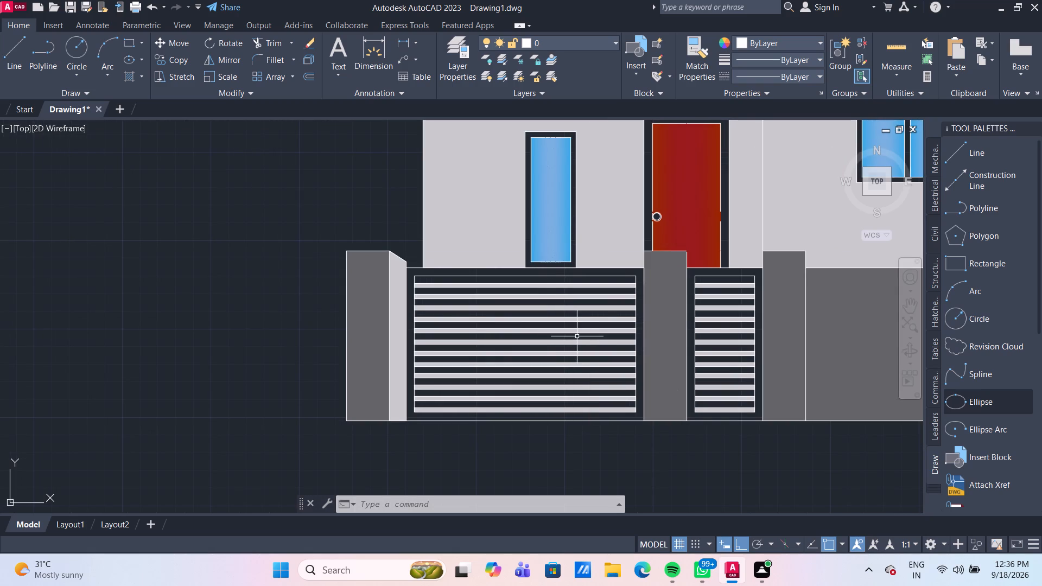
{"action": "scroll", "coordinate": [577, 336], "scroll_direction": "down", "scroll_amount": 2}
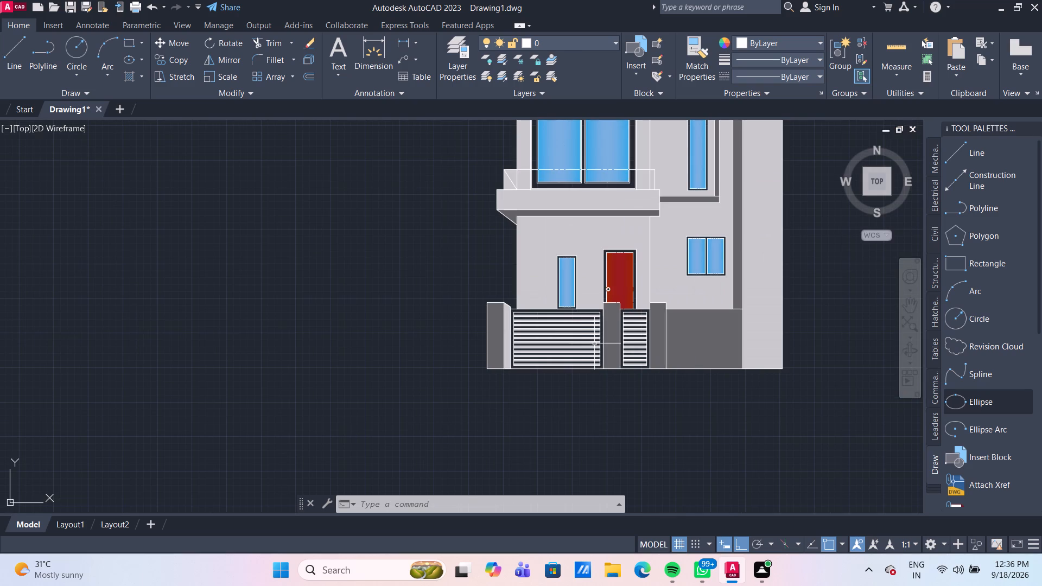
{"action": "scroll", "coordinate": [594, 342], "scroll_direction": "up", "scroll_amount": 2}
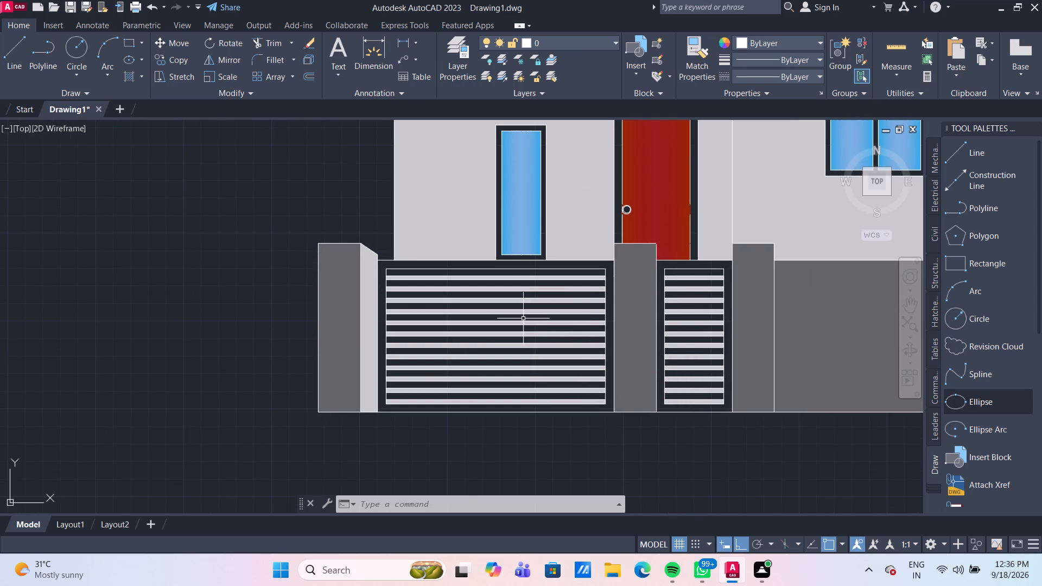
{"action": "scroll", "coordinate": [511, 292], "scroll_direction": "up", "scroll_amount": 1}
{"action": "middle_click_drag", "start_coordinate": [510, 292], "coordinate": [413, 283]}
{"action": "middle_click_drag", "start_coordinate": [436, 305], "coordinate": [431, 297]}
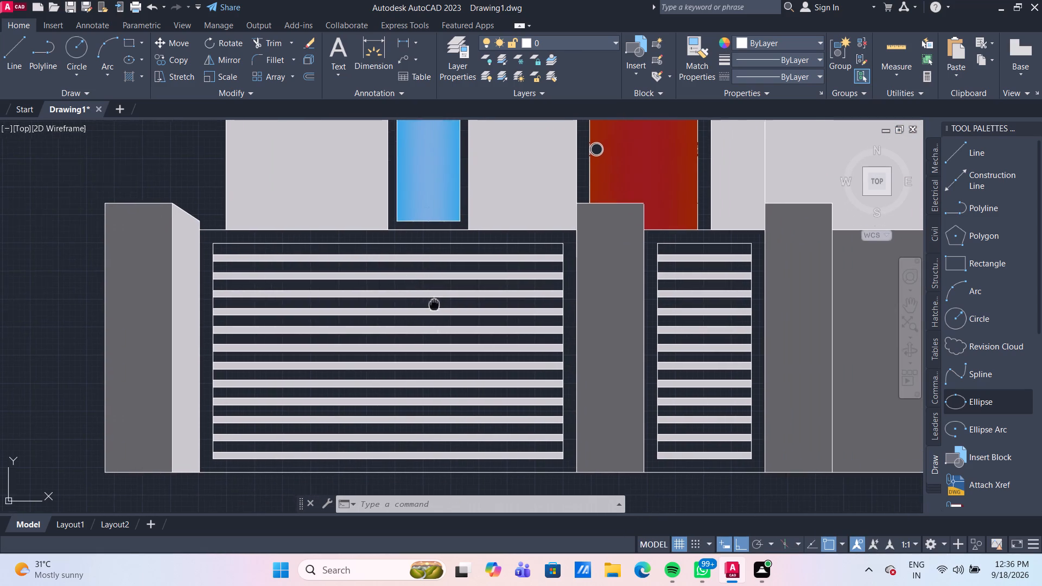
{"action": "middle_click_drag", "start_coordinate": [431, 297], "coordinate": [396, 260]}
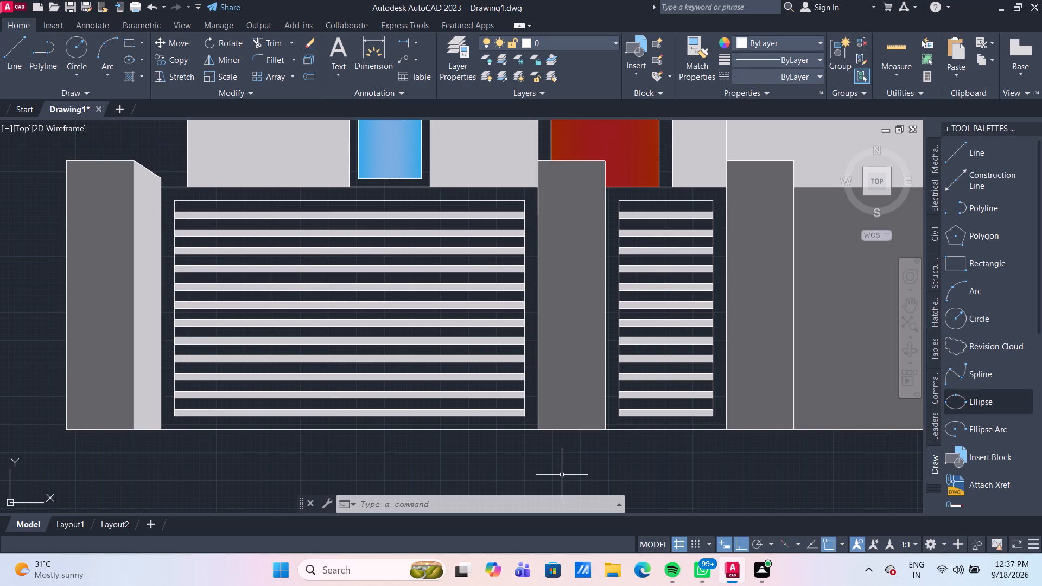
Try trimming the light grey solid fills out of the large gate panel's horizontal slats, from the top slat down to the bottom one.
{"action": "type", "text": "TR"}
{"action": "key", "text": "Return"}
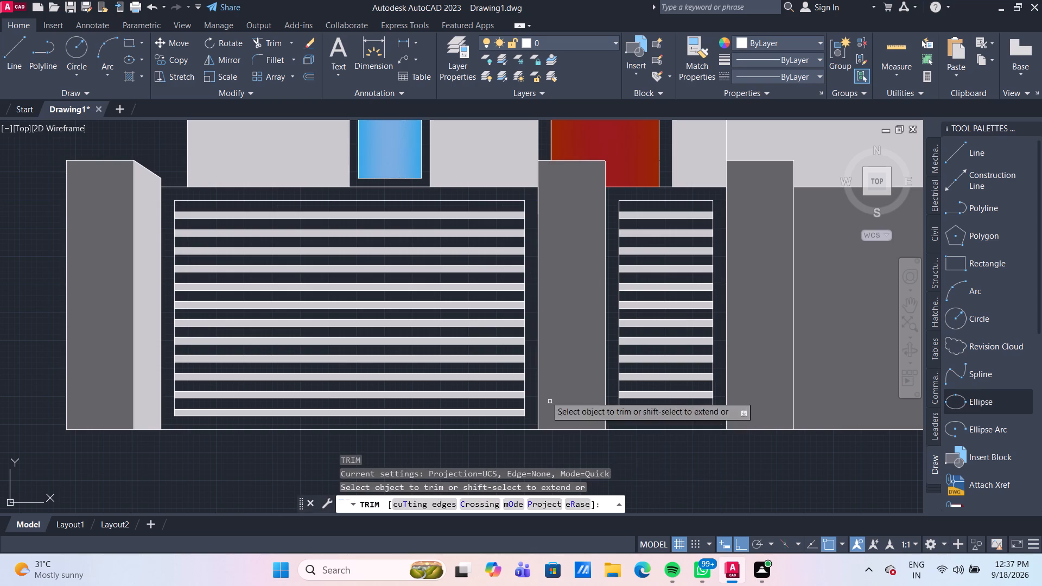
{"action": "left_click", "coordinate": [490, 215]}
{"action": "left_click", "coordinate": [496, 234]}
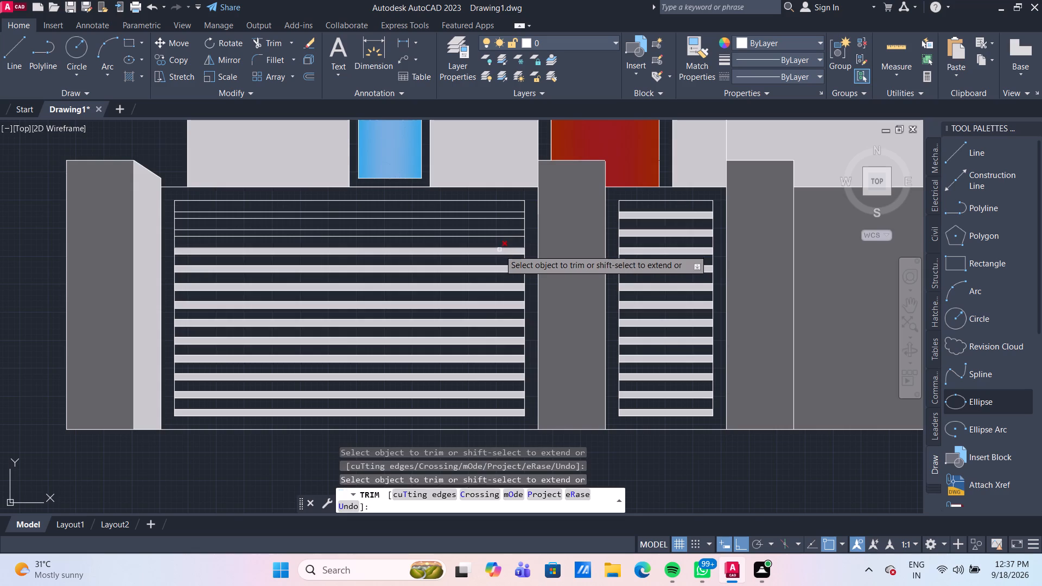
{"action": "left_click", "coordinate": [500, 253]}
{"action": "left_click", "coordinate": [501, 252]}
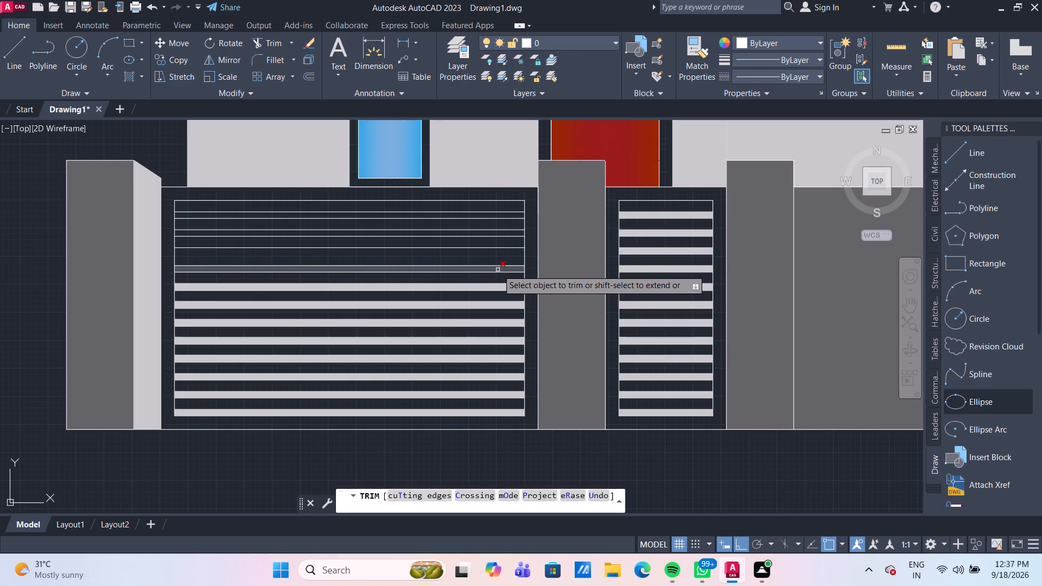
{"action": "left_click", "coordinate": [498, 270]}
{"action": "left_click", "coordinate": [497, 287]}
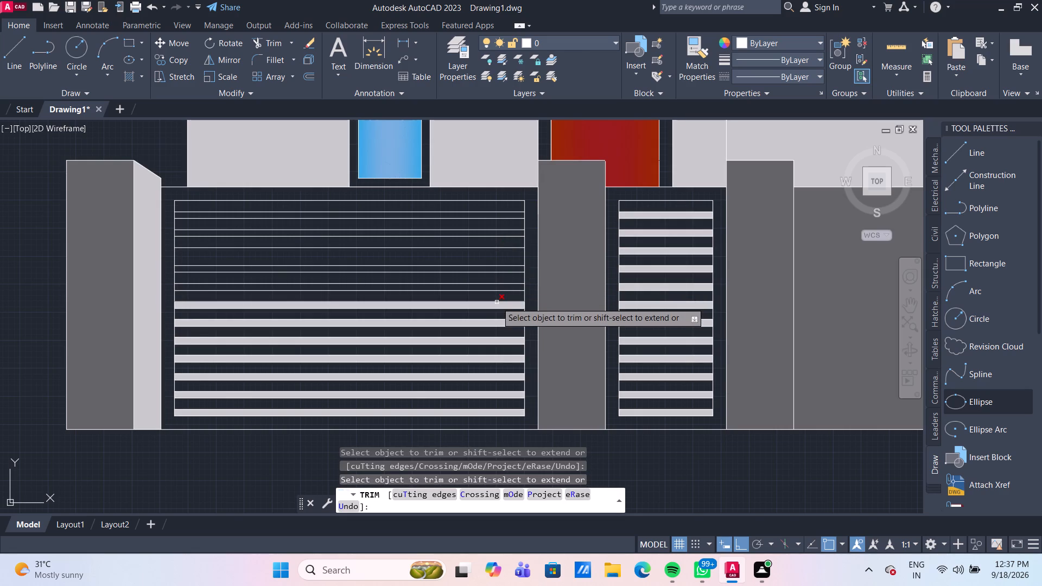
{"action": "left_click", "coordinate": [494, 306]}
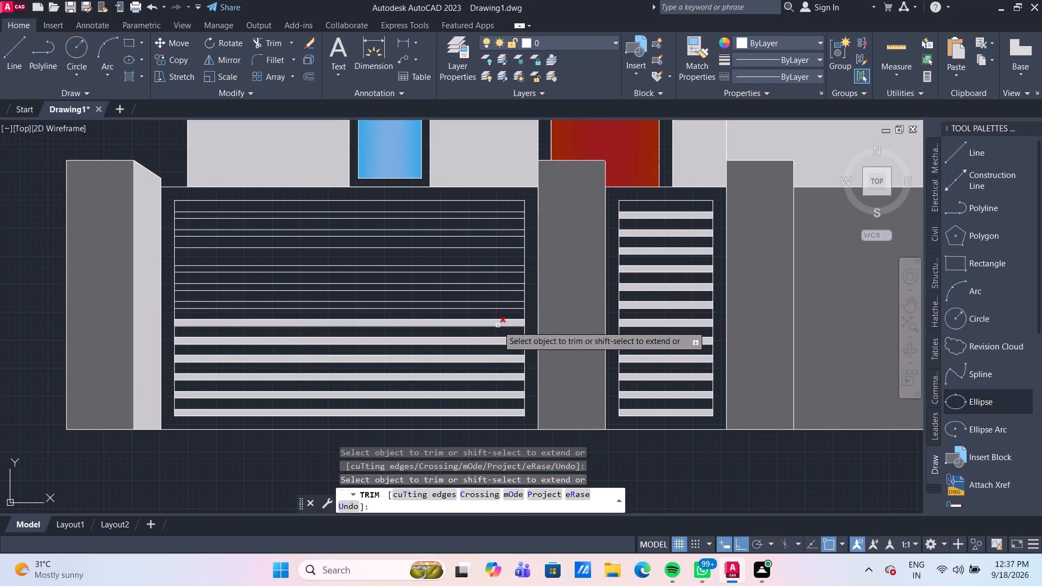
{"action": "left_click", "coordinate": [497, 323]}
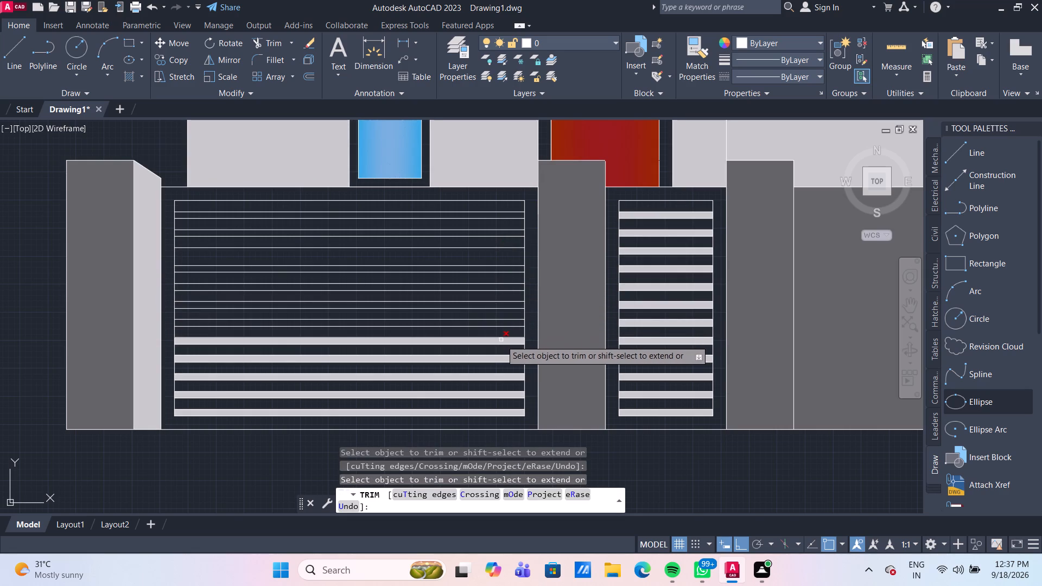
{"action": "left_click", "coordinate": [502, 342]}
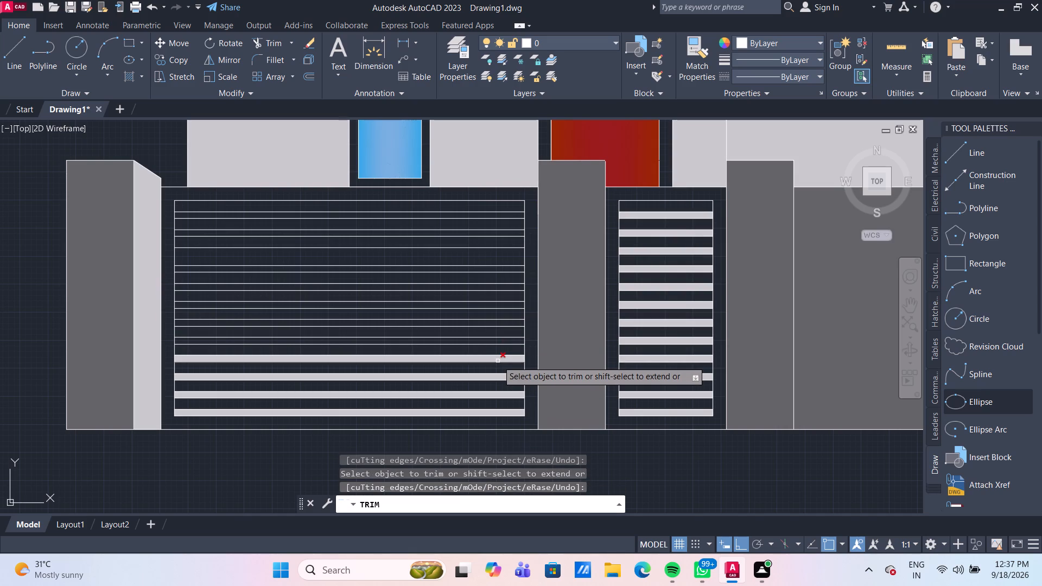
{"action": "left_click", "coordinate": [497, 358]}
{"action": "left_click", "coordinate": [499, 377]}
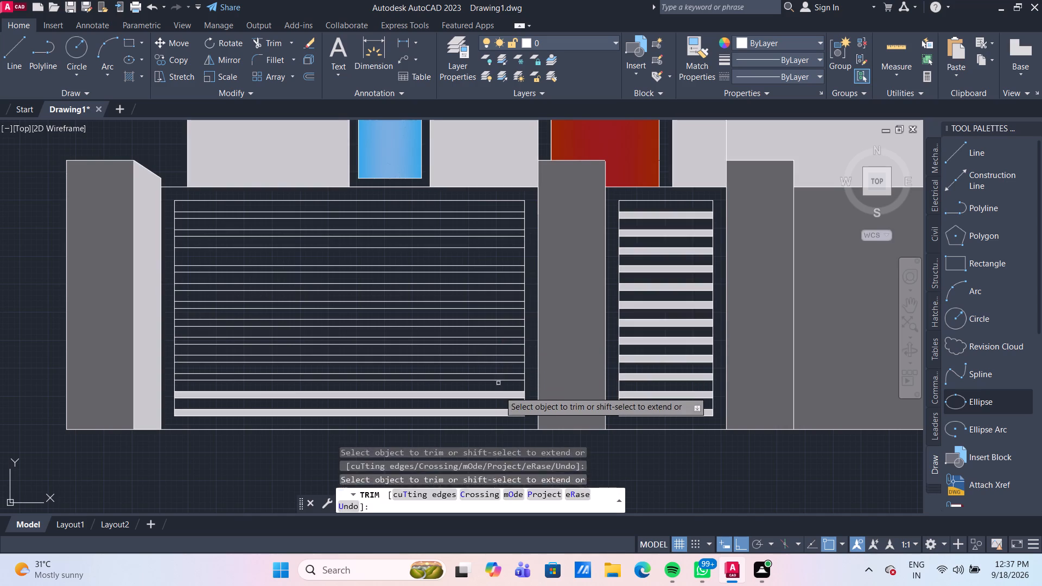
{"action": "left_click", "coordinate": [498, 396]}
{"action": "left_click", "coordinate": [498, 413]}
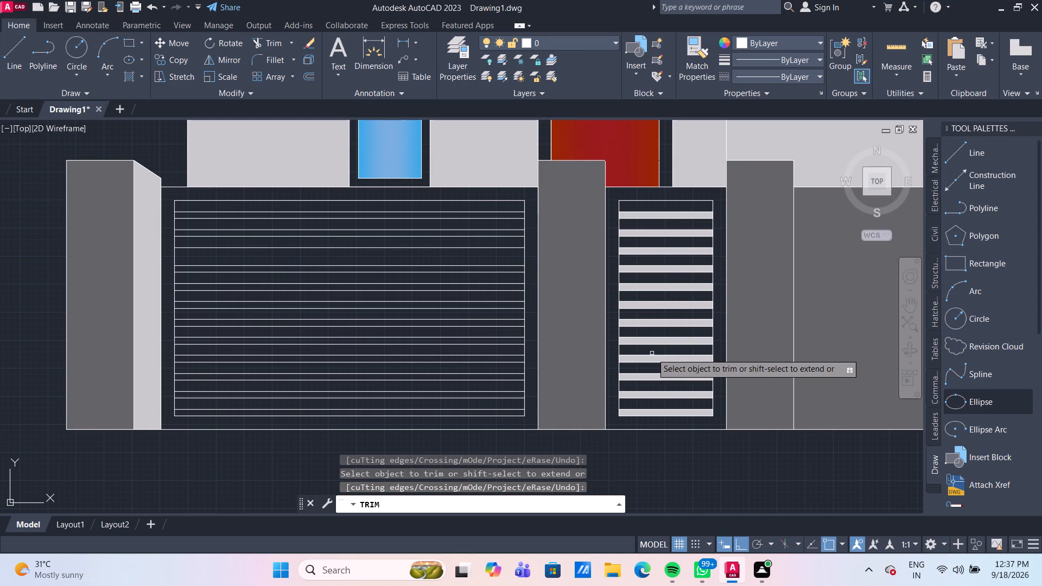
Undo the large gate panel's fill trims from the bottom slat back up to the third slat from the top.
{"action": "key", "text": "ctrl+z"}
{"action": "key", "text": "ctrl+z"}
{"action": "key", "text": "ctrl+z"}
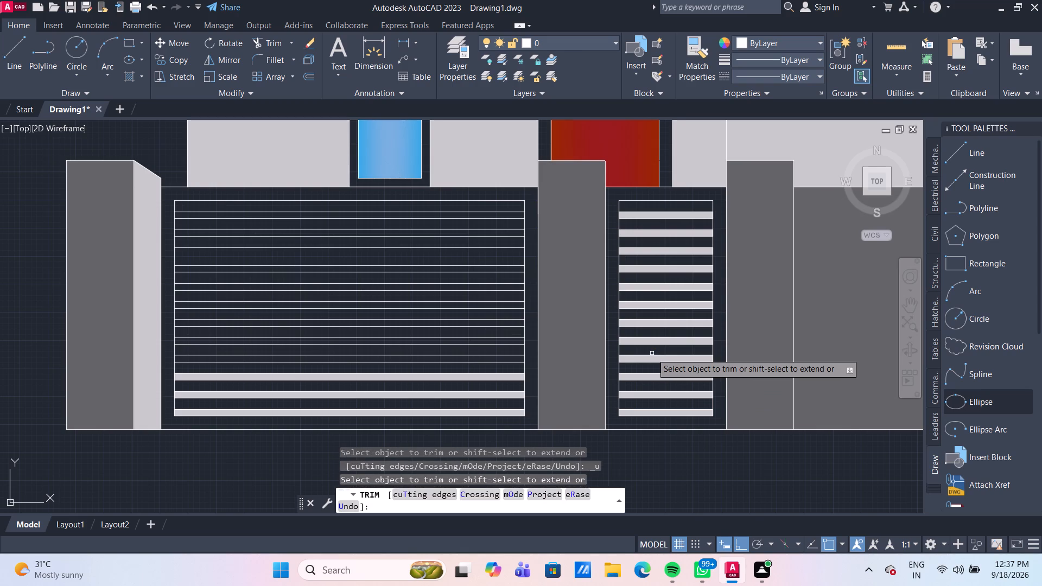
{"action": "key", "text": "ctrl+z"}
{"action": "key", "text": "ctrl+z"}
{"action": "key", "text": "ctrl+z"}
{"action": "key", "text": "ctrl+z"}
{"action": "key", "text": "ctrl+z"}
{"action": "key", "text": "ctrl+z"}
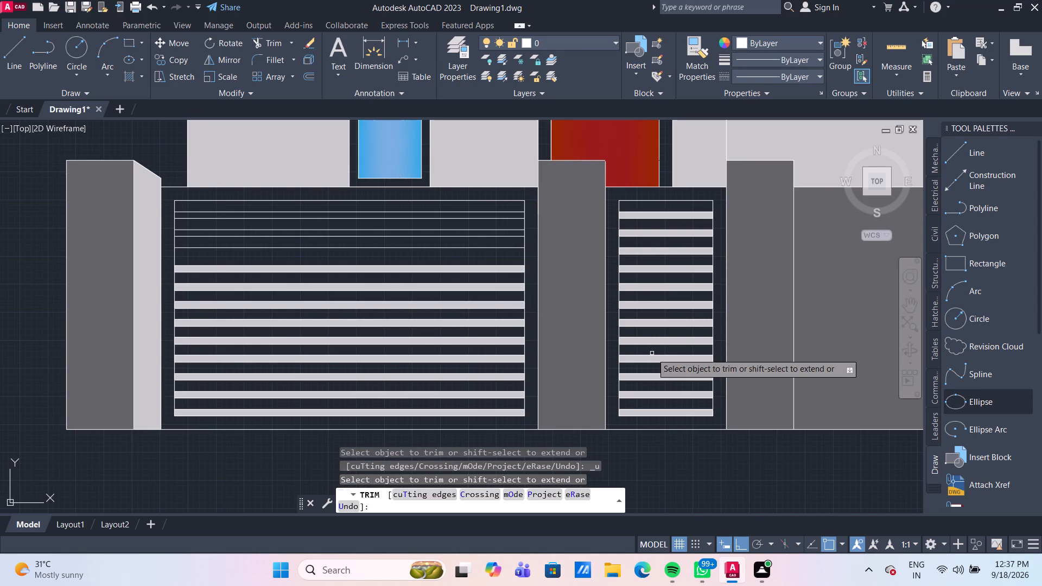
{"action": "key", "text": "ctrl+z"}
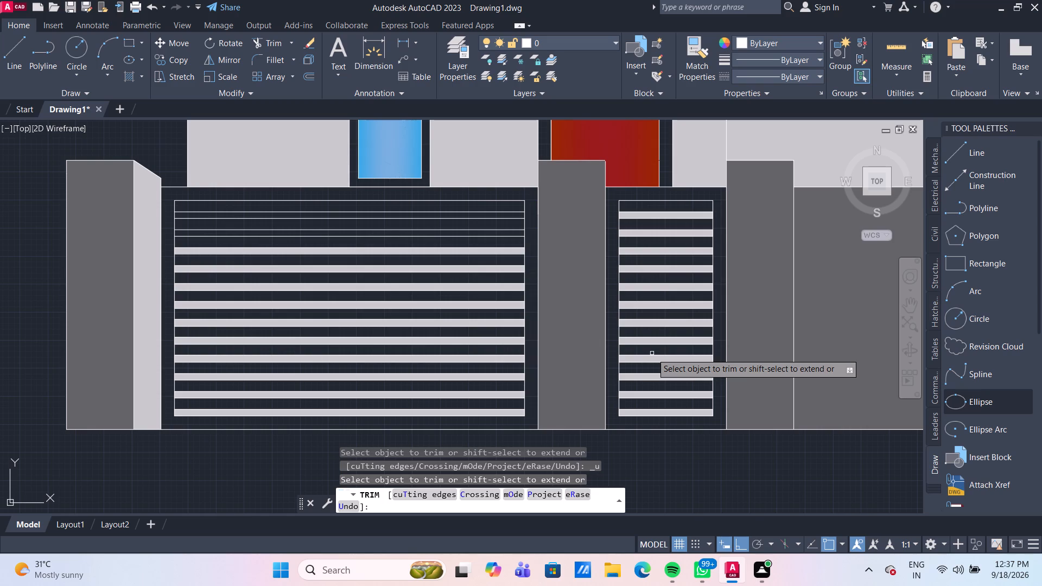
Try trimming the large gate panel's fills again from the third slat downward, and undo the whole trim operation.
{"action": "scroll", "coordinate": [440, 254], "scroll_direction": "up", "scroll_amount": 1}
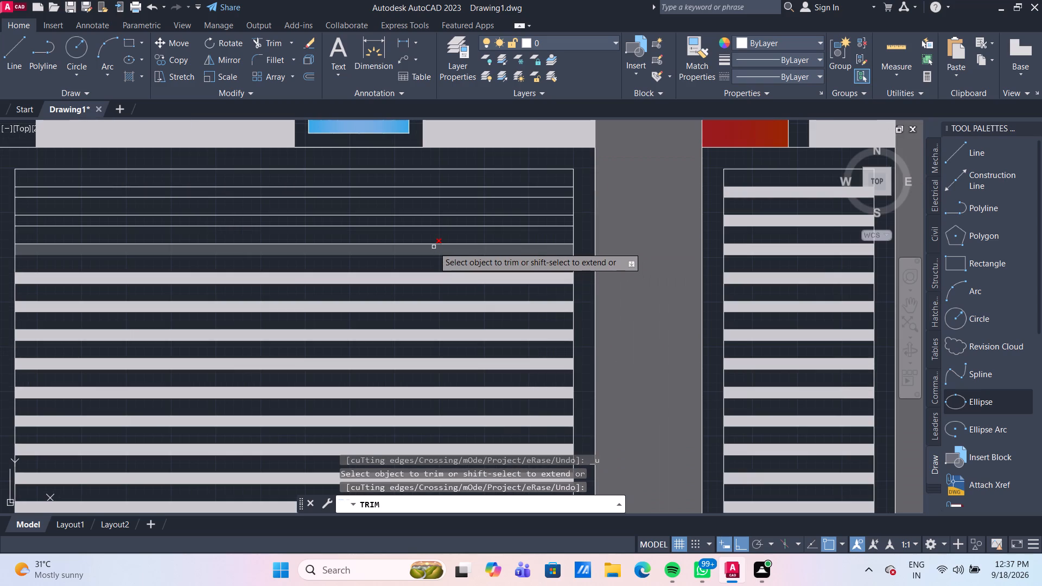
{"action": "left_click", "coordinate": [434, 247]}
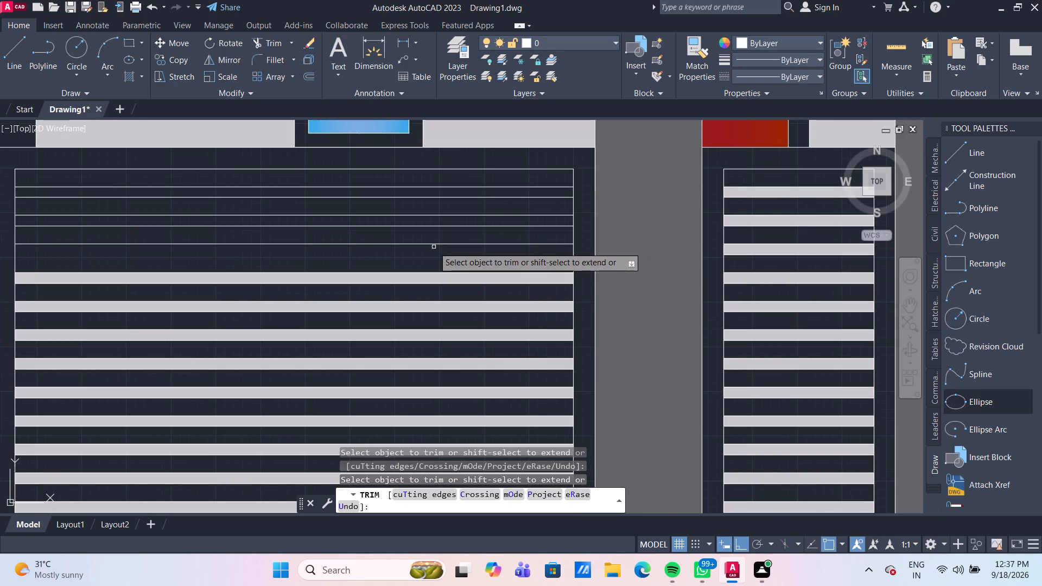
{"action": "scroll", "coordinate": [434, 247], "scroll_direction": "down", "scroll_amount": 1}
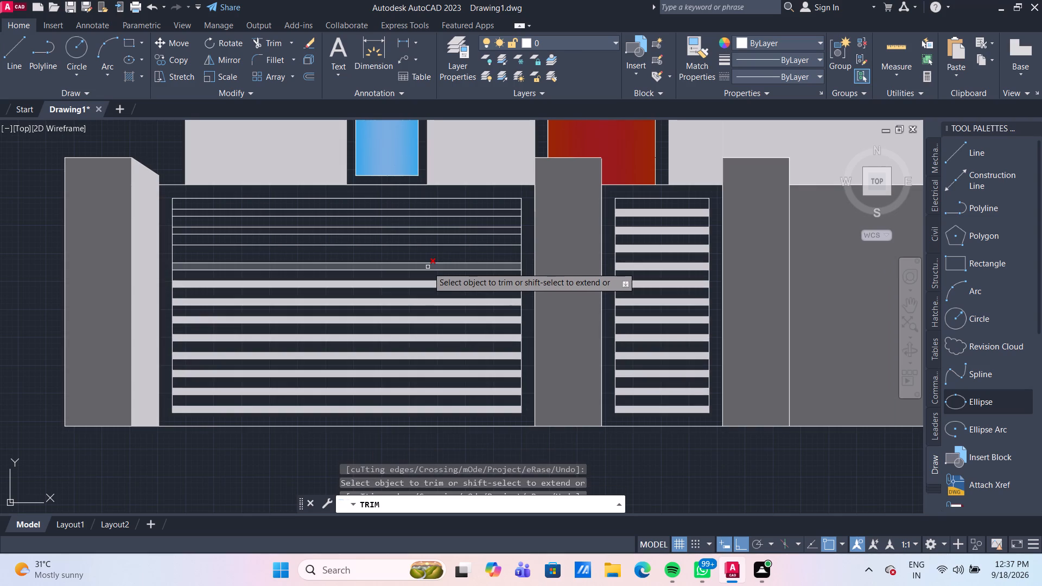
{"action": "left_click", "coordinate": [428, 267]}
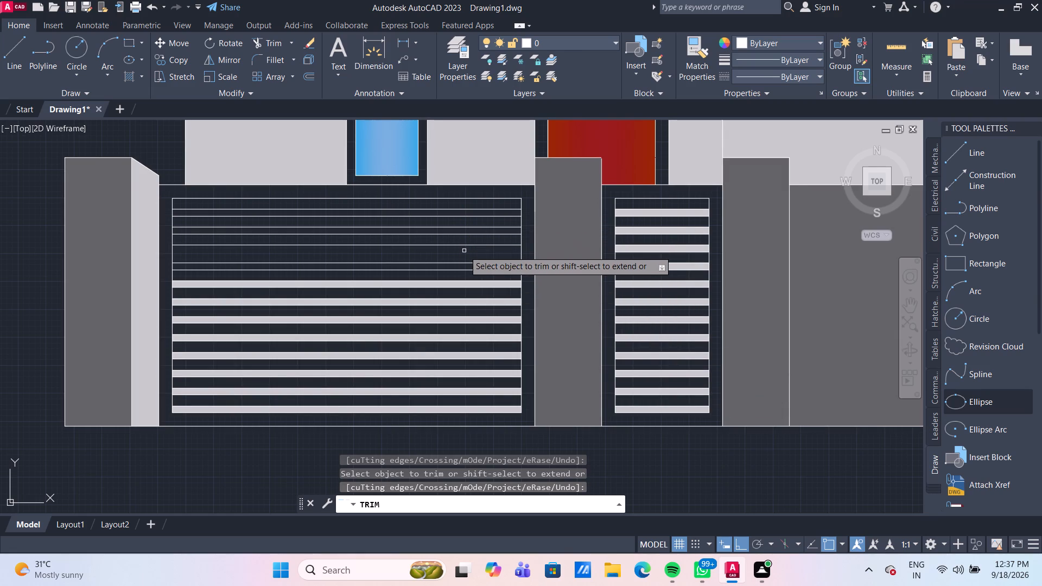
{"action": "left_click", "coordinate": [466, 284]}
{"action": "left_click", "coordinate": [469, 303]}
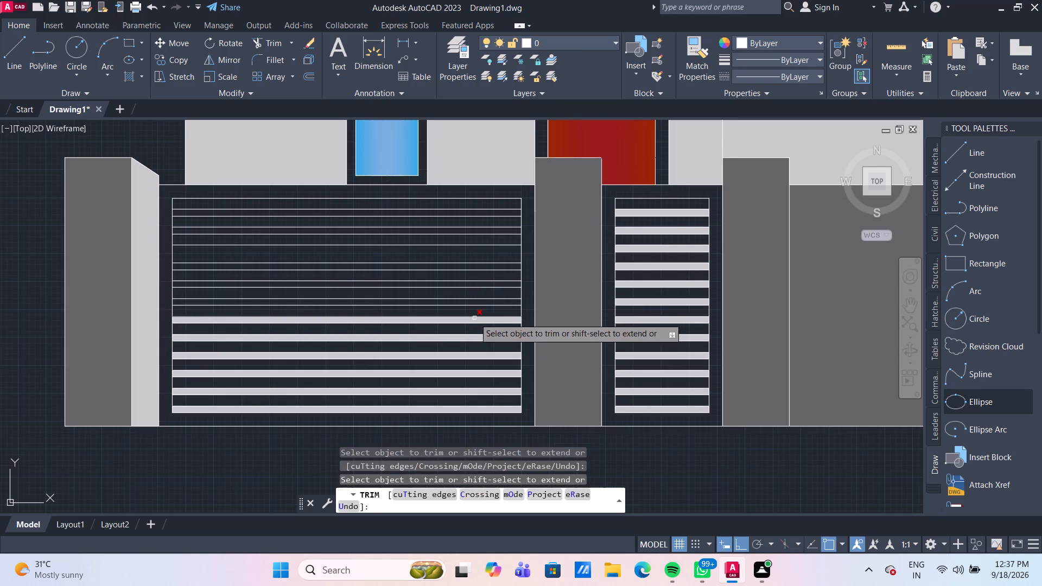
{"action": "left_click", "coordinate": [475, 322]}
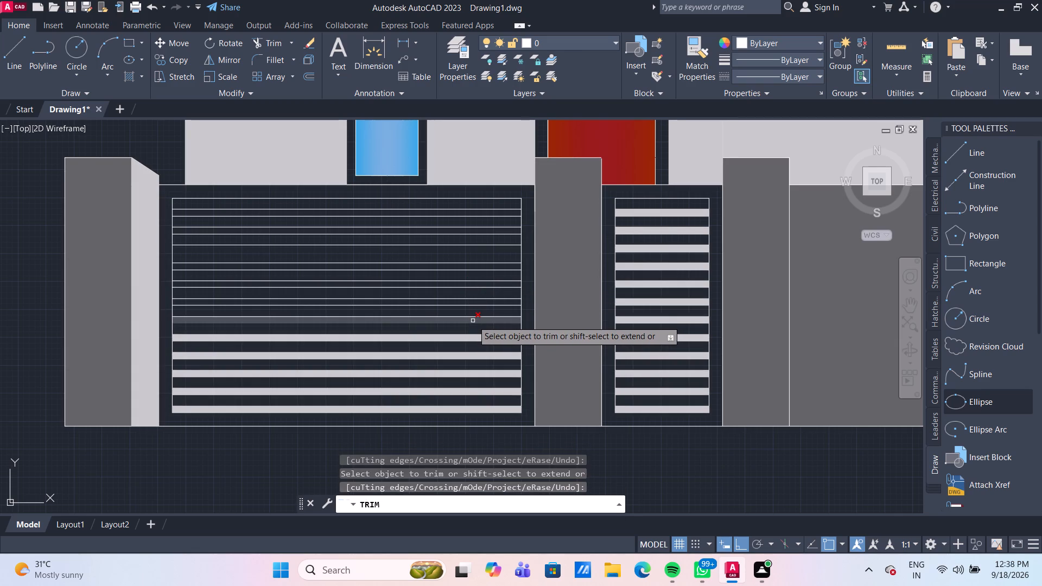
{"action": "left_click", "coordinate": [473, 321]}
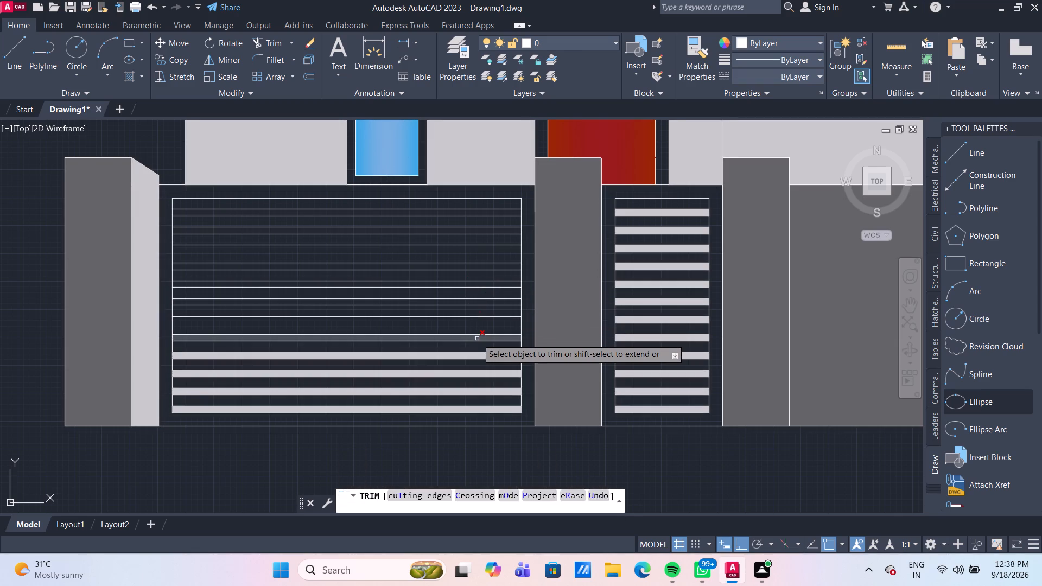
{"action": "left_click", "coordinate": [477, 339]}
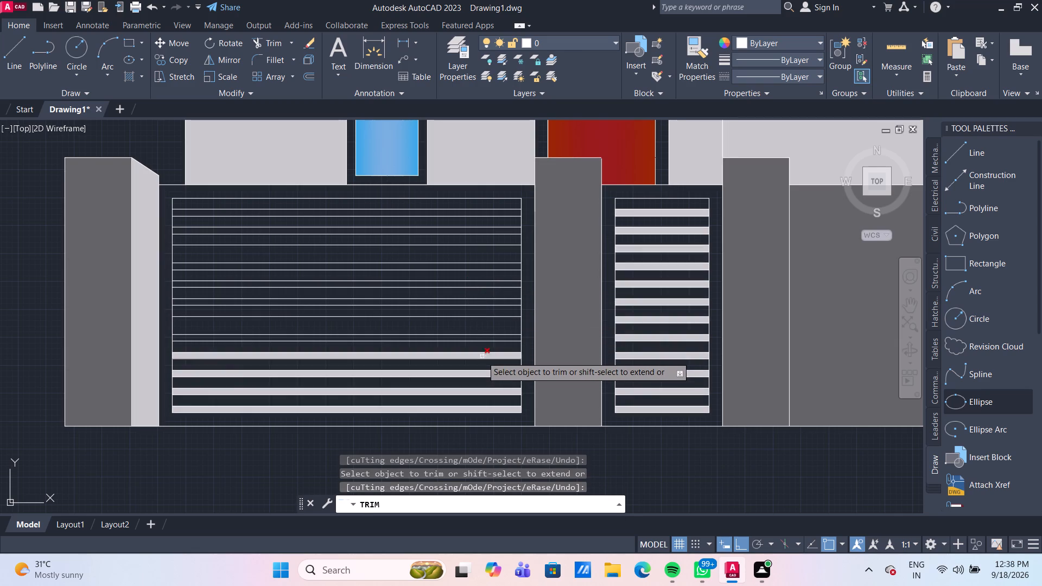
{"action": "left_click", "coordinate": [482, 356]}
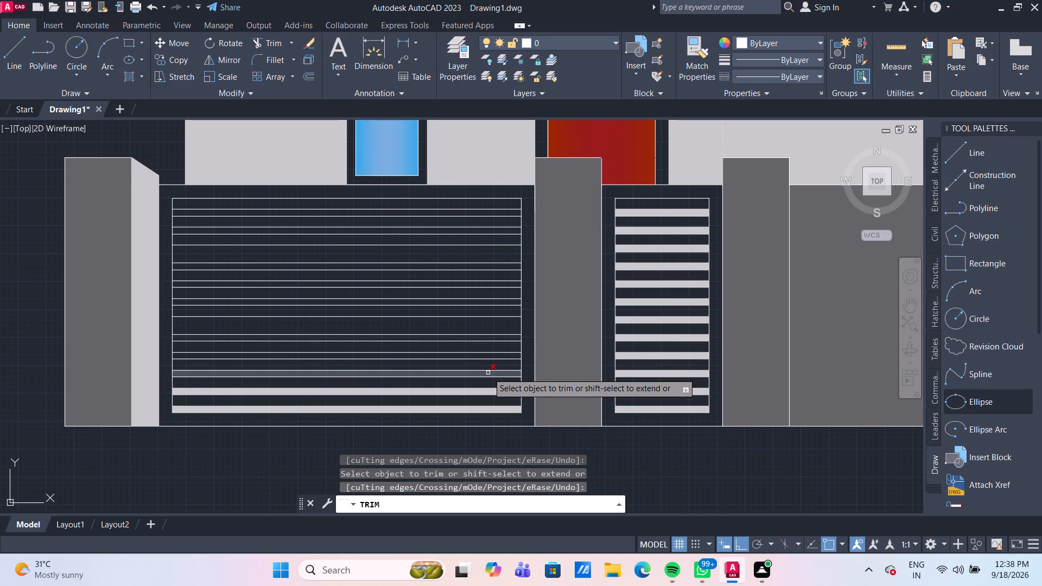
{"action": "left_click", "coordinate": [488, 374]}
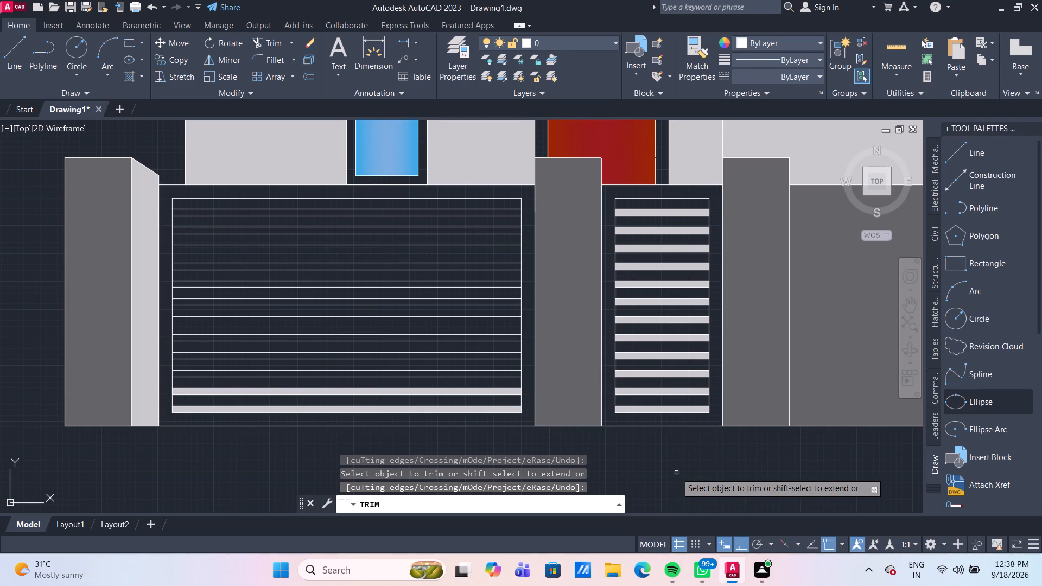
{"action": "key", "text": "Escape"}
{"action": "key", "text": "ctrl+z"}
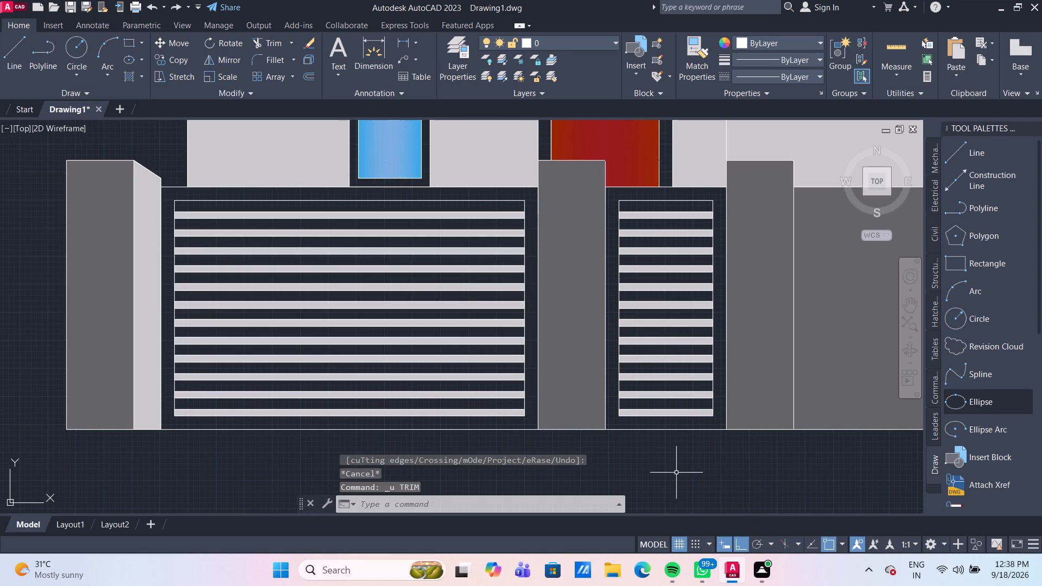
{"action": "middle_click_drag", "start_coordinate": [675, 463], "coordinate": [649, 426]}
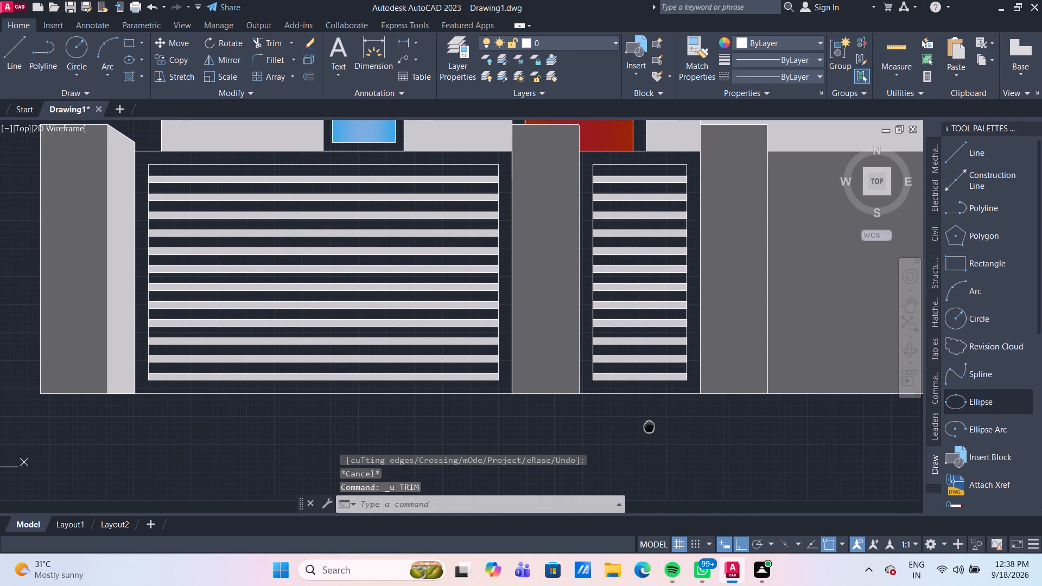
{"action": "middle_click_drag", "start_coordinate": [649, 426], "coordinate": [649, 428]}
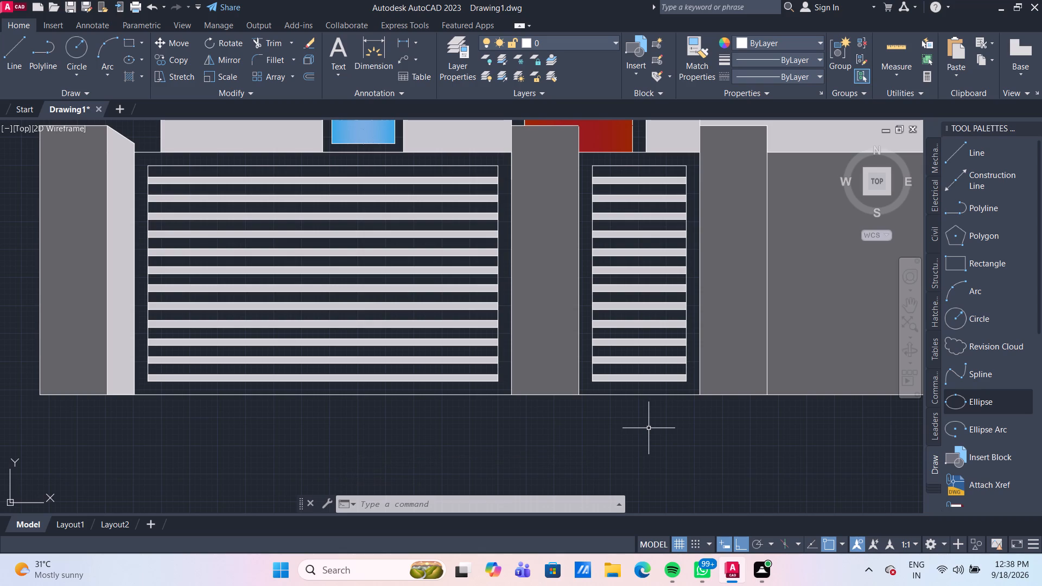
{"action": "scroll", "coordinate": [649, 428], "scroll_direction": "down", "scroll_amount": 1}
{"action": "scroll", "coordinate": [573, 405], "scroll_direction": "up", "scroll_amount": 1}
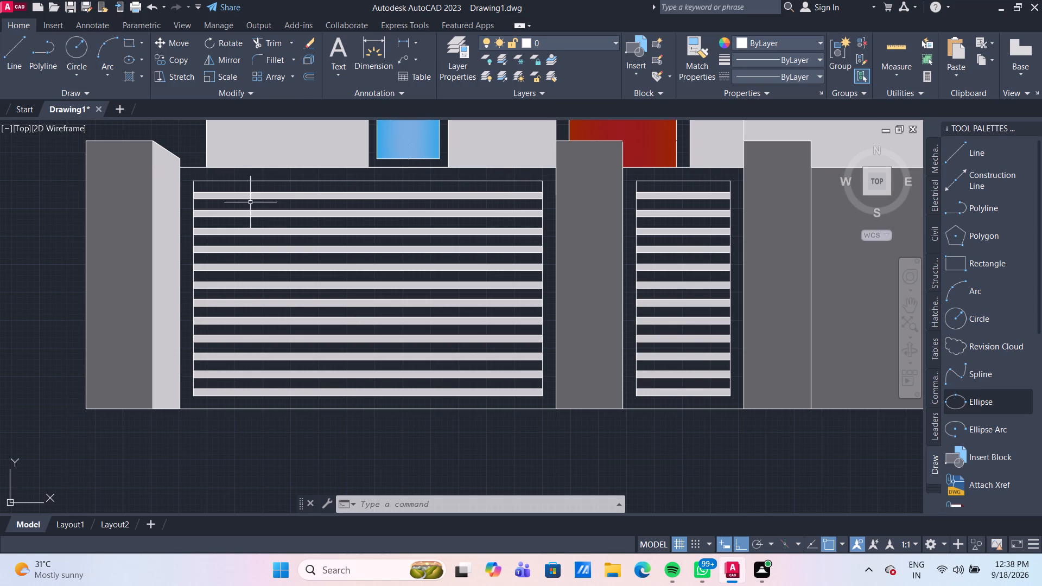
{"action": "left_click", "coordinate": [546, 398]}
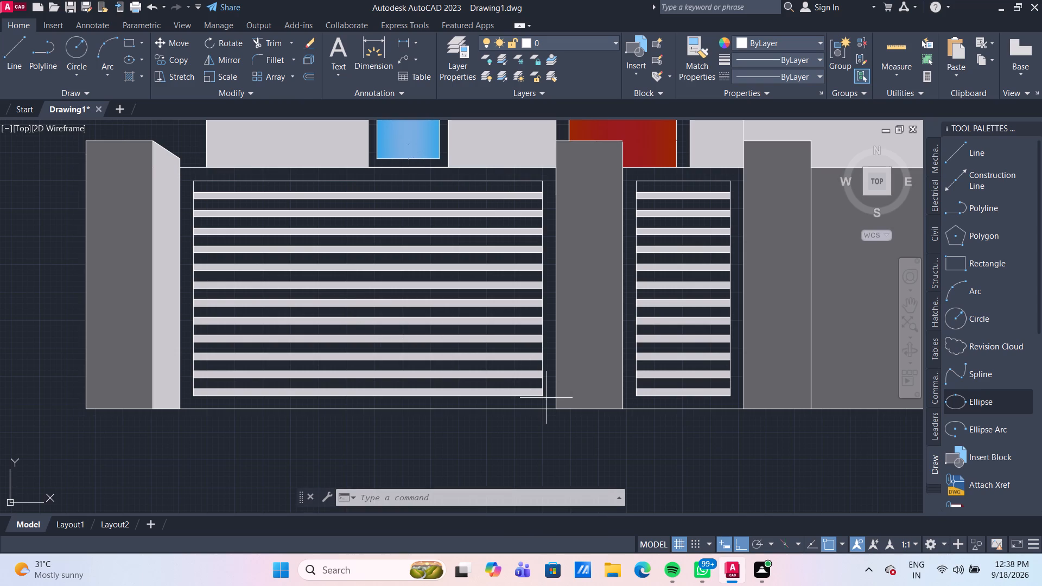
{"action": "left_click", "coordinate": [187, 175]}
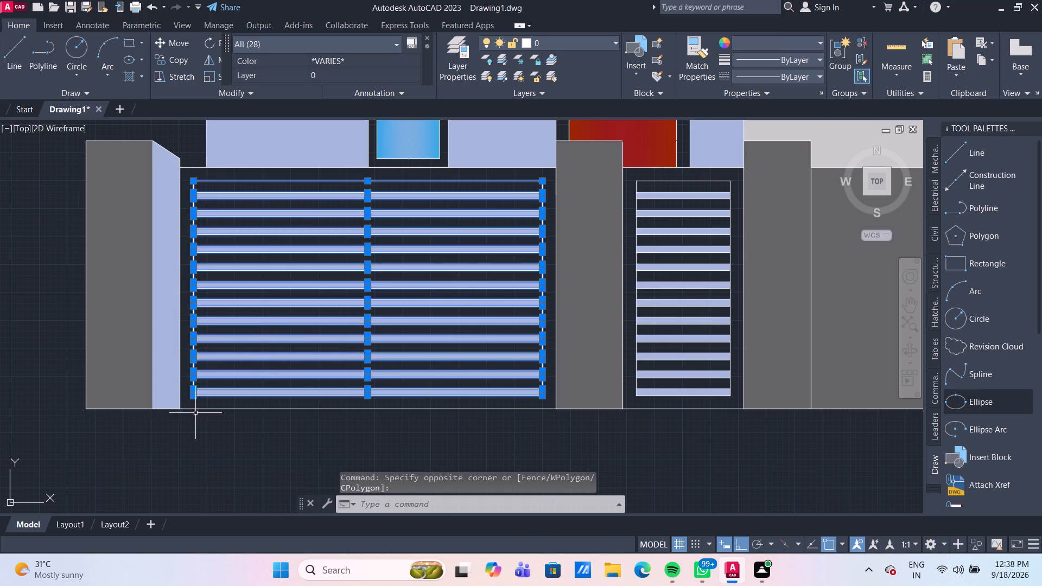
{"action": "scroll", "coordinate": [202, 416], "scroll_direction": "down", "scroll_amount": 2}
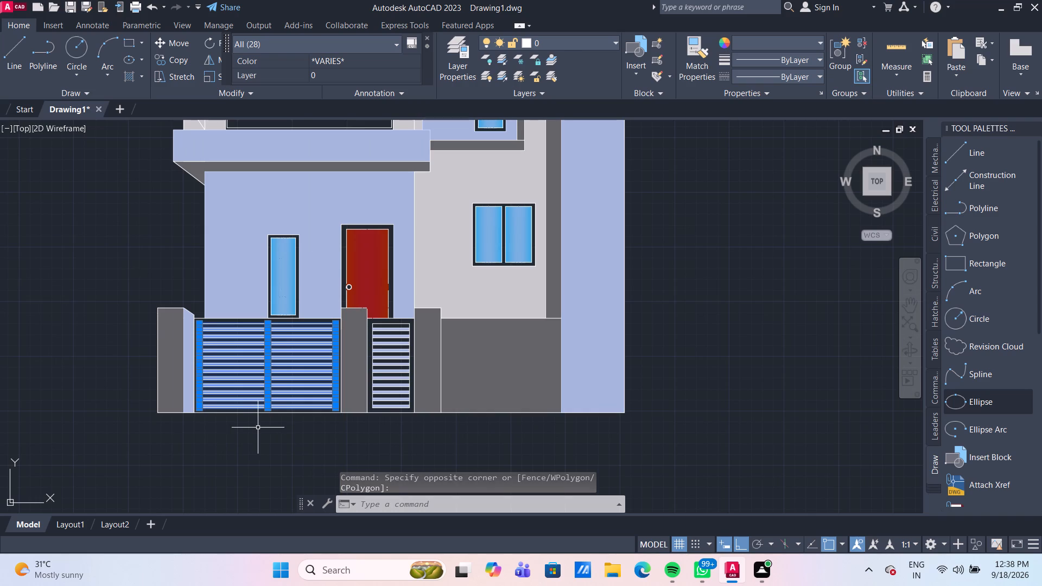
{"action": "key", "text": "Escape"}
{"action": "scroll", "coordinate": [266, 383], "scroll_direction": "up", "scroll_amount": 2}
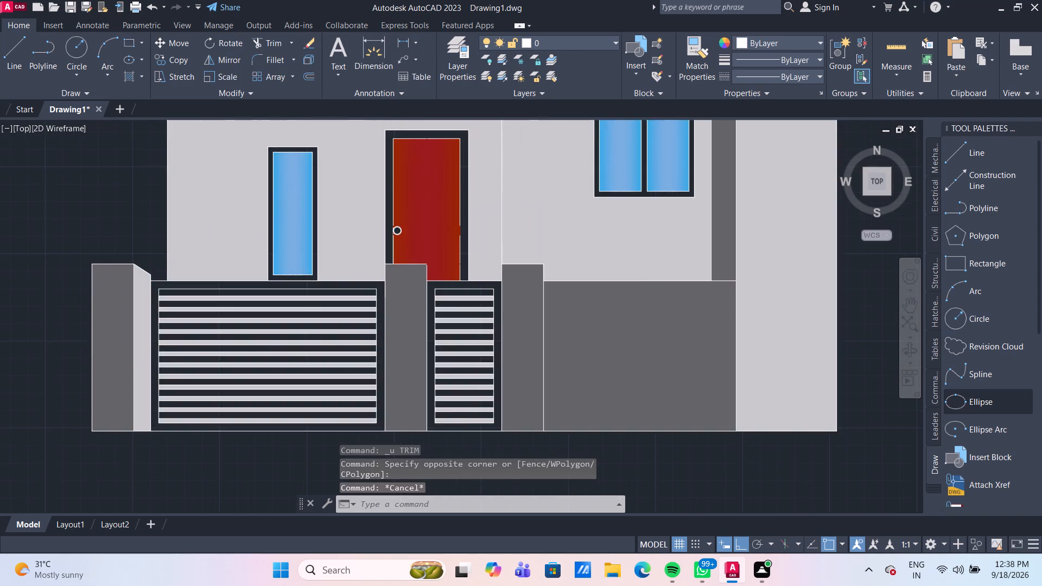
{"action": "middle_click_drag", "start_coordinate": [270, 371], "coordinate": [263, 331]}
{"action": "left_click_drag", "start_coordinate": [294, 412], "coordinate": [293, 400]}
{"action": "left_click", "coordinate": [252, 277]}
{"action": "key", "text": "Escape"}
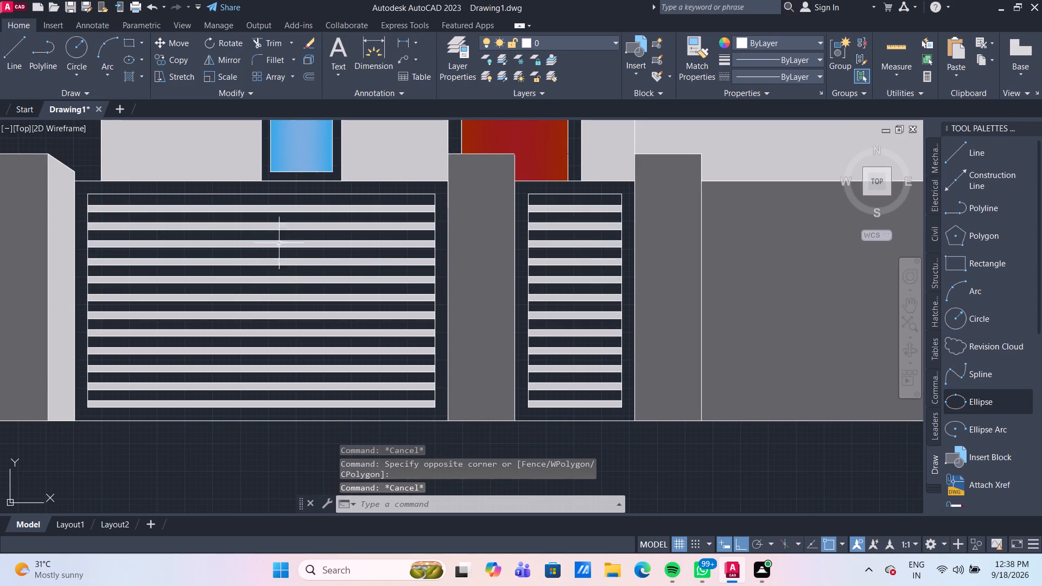
Trim the light grey solid fills out of all the large gate panel's horizontal slats, from the top slat down to the bottom one.
{"action": "type", "text": "TR"}
{"action": "key", "text": "Return"}
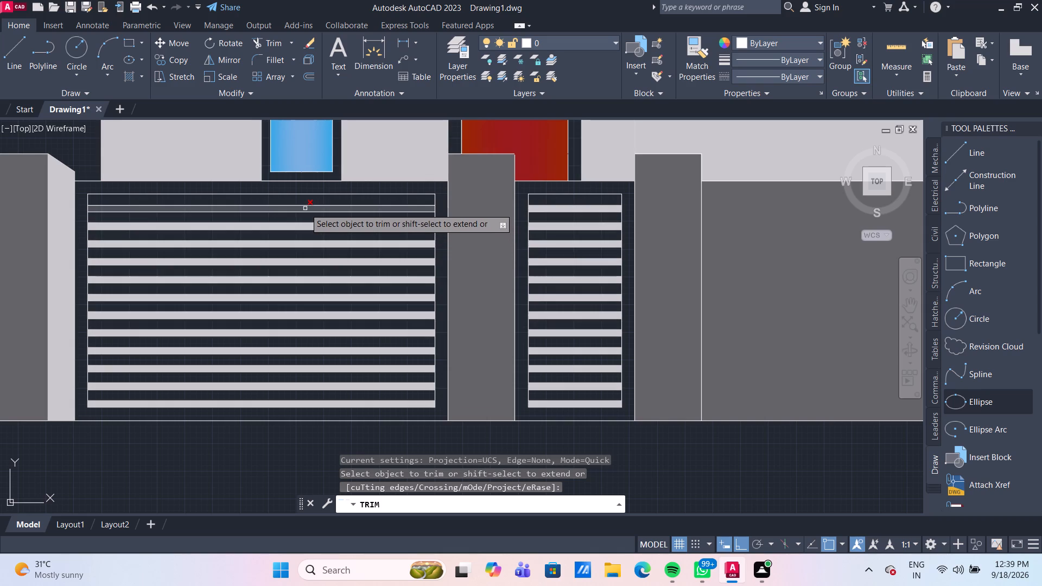
{"action": "left_click", "coordinate": [305, 208]}
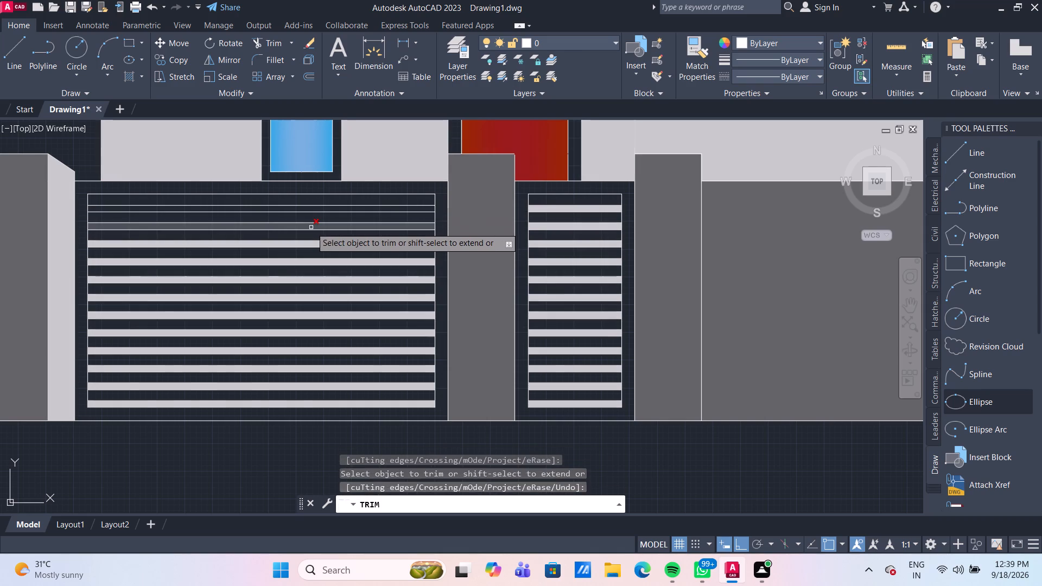
{"action": "left_click", "coordinate": [311, 227]}
{"action": "left_click", "coordinate": [314, 244]}
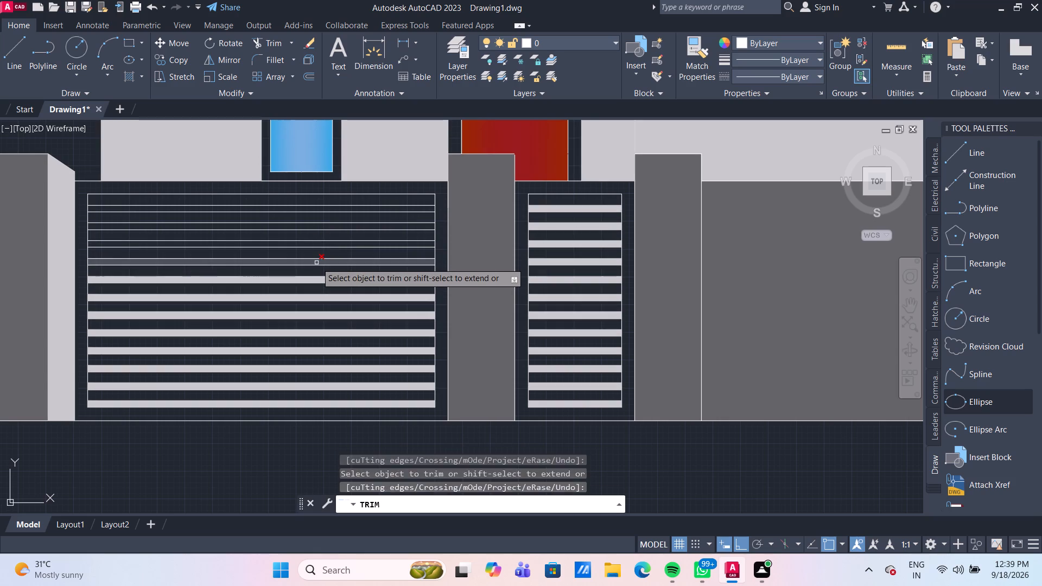
{"action": "left_click", "coordinate": [316, 263]}
{"action": "left_click", "coordinate": [318, 279]}
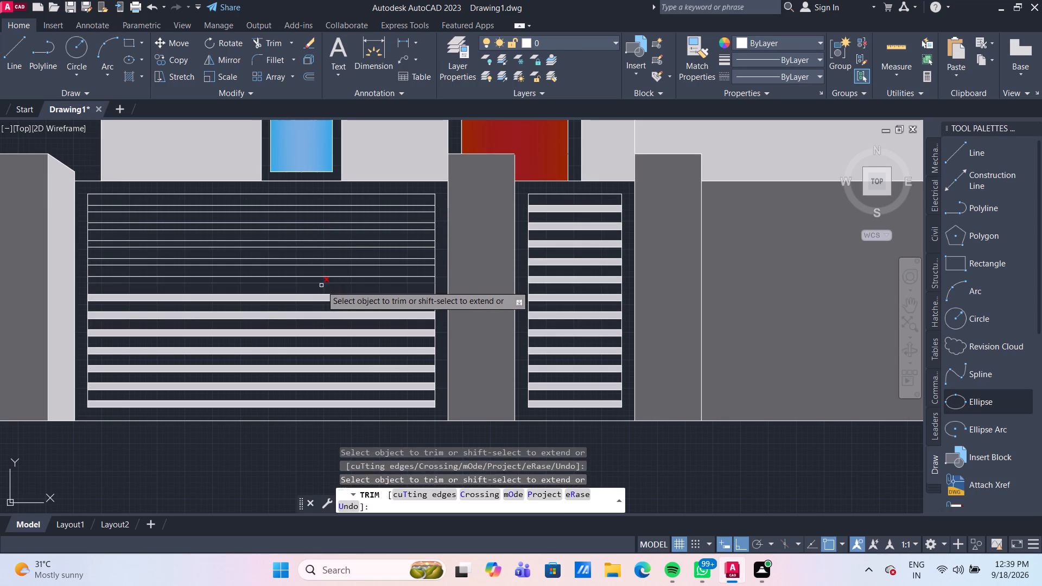
{"action": "left_click", "coordinate": [321, 298]}
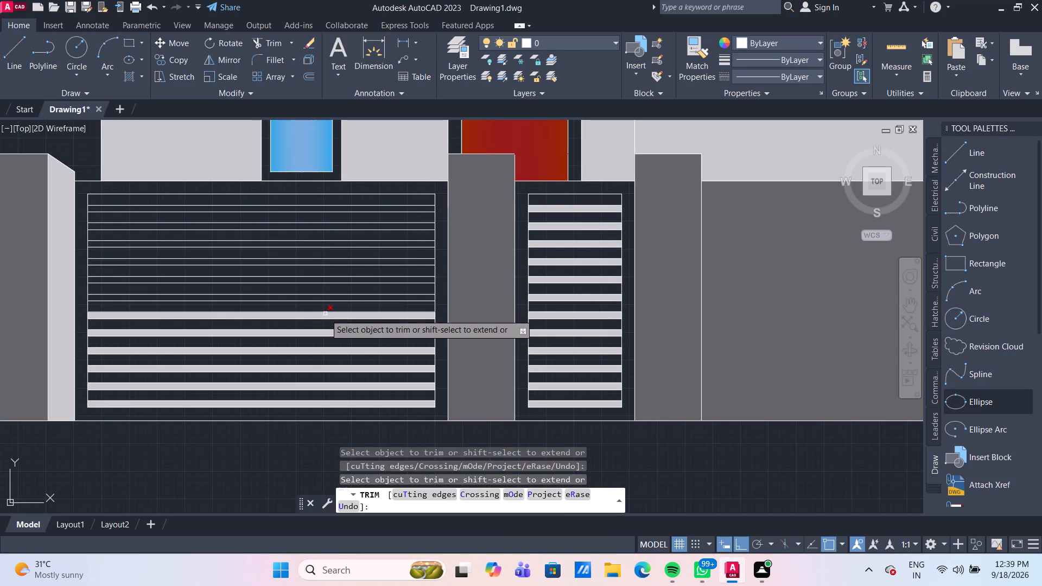
{"action": "left_click", "coordinate": [325, 316]}
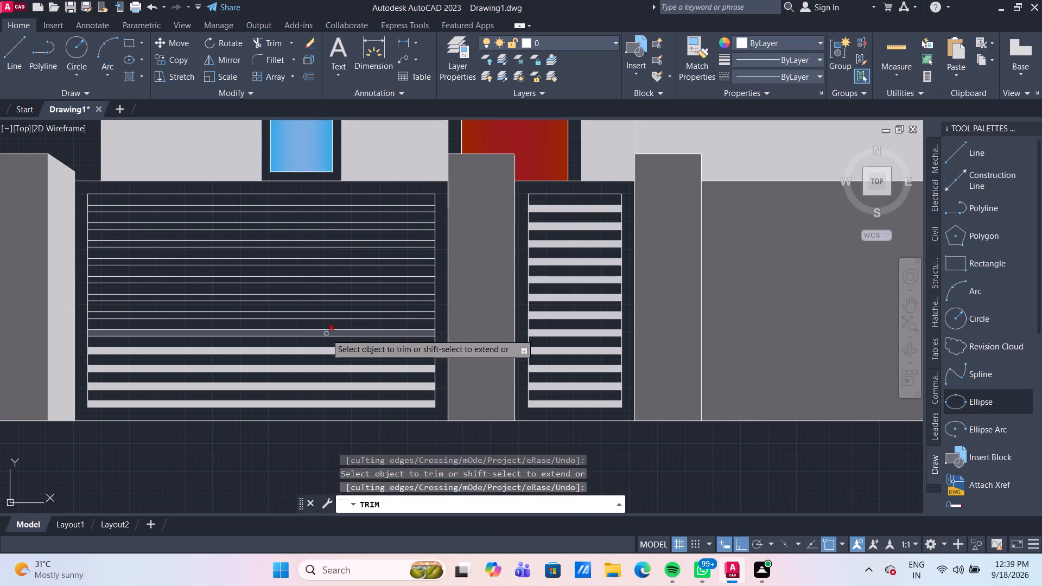
{"action": "left_click", "coordinate": [326, 334]}
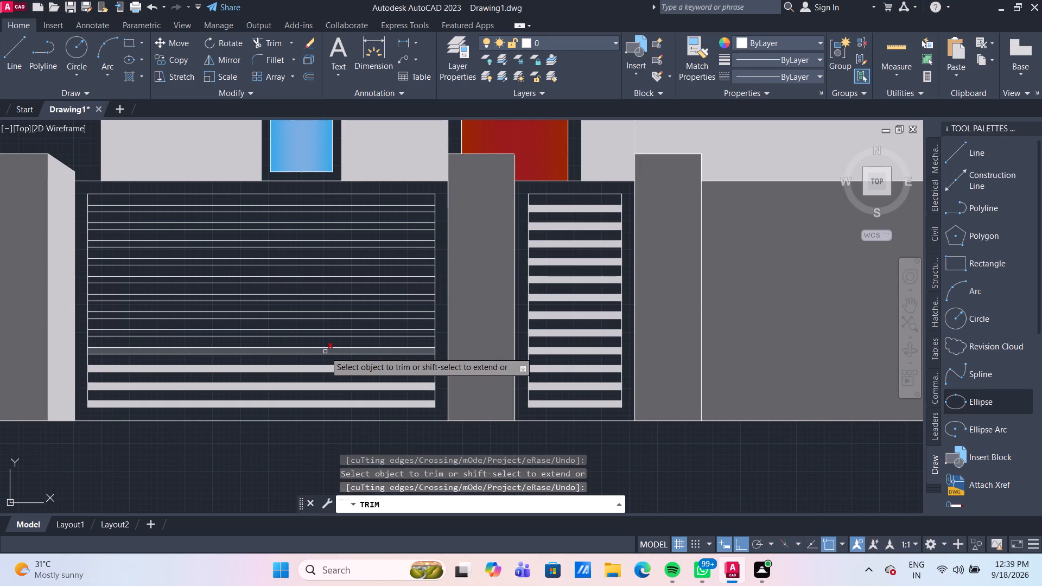
{"action": "left_click", "coordinate": [325, 352]}
{"action": "left_click", "coordinate": [326, 369]}
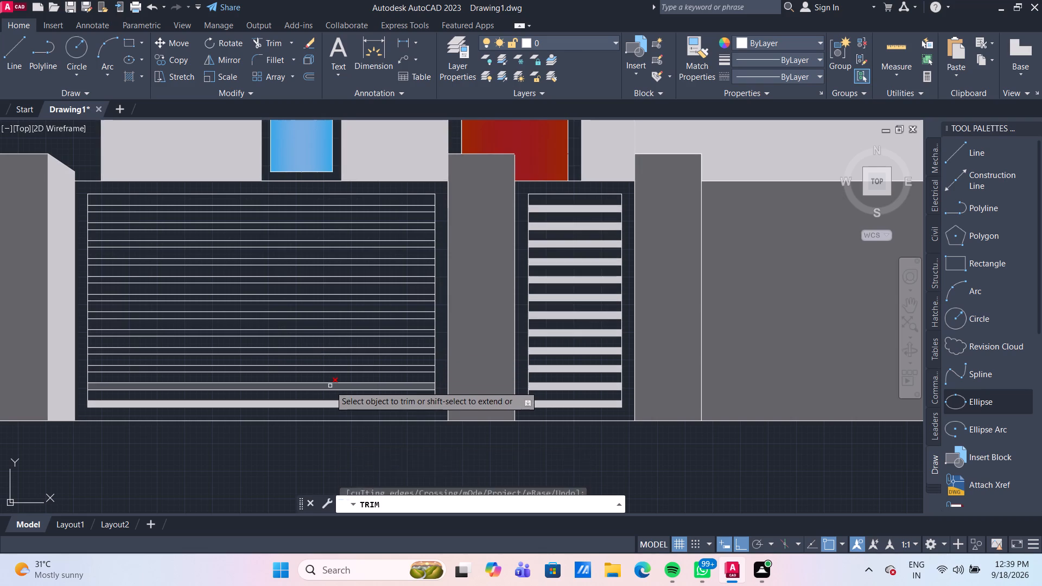
{"action": "left_click", "coordinate": [330, 386]}
{"action": "left_click", "coordinate": [334, 405]}
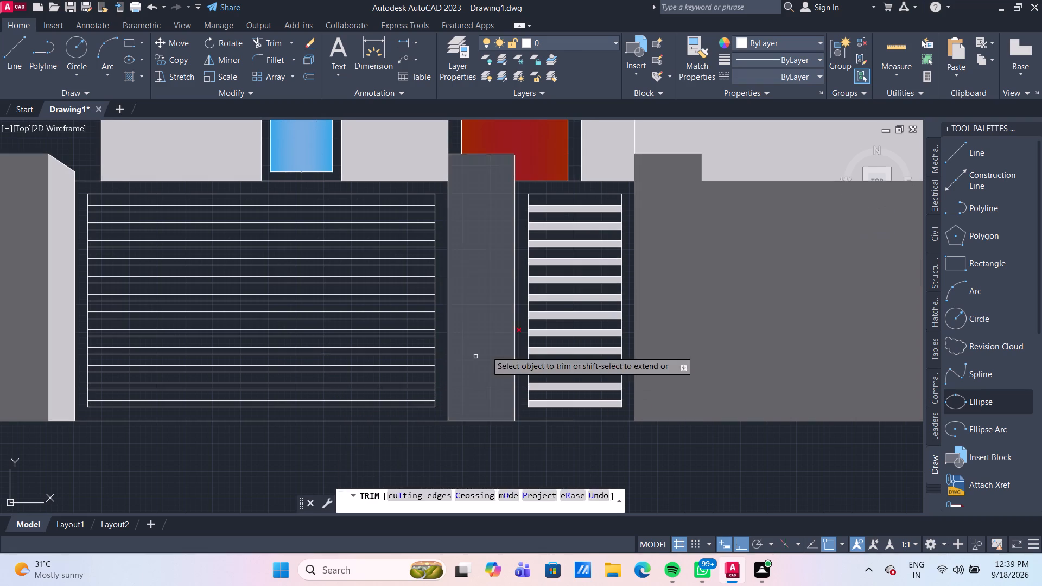
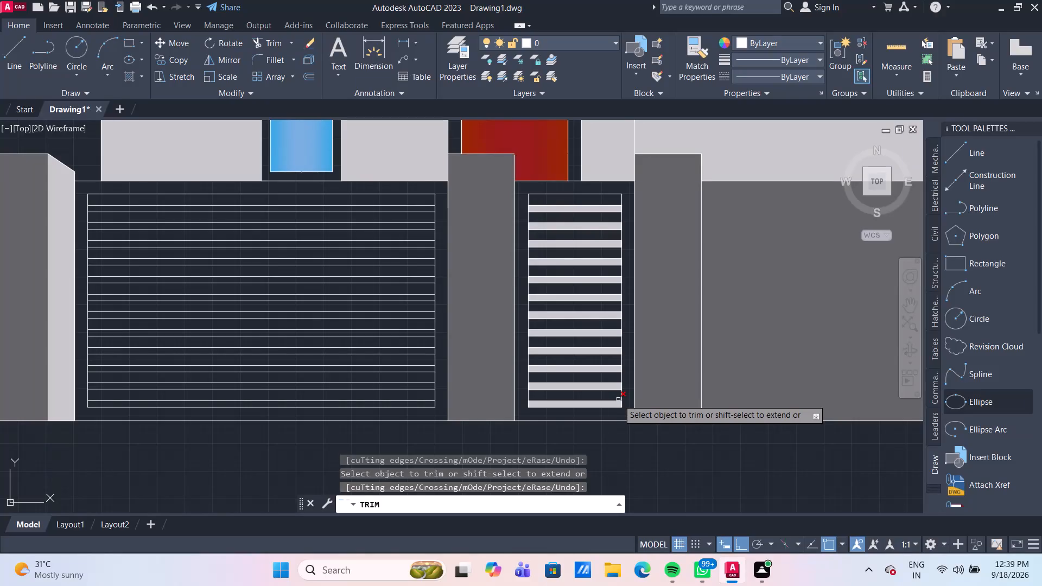
Trim the light grey solid fills out of all the small gate panel's horizontal slats, from the top one down to the bottom one.
{"action": "left_click", "coordinate": [579, 208]}
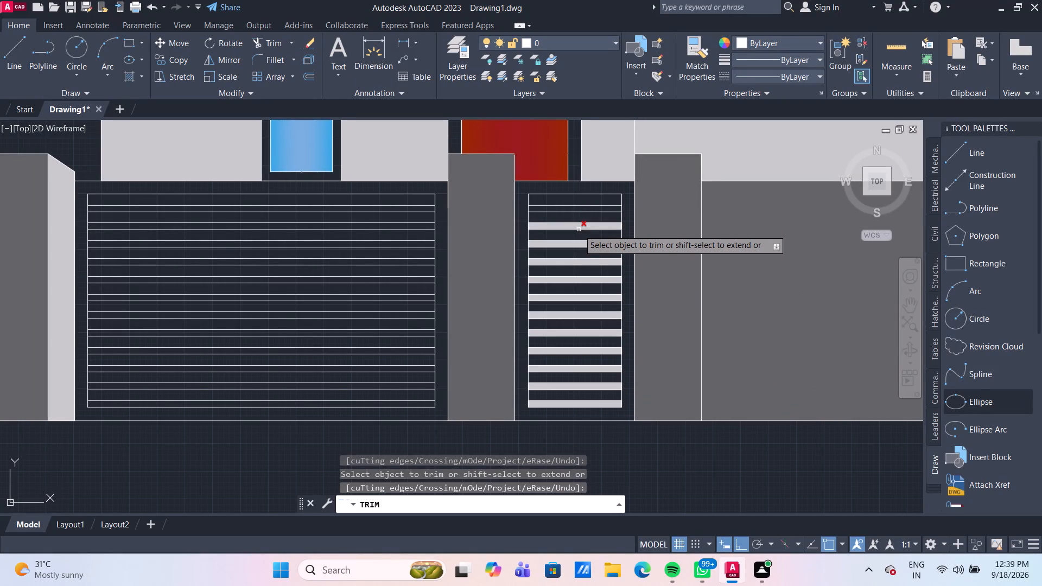
{"action": "left_click", "coordinate": [579, 227]}
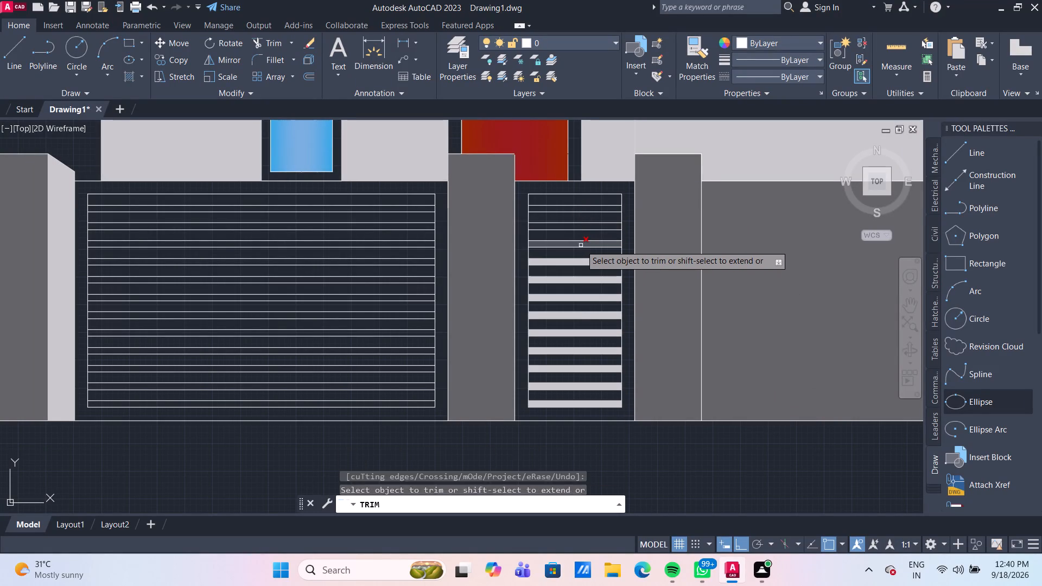
{"action": "left_click", "coordinate": [581, 245]}
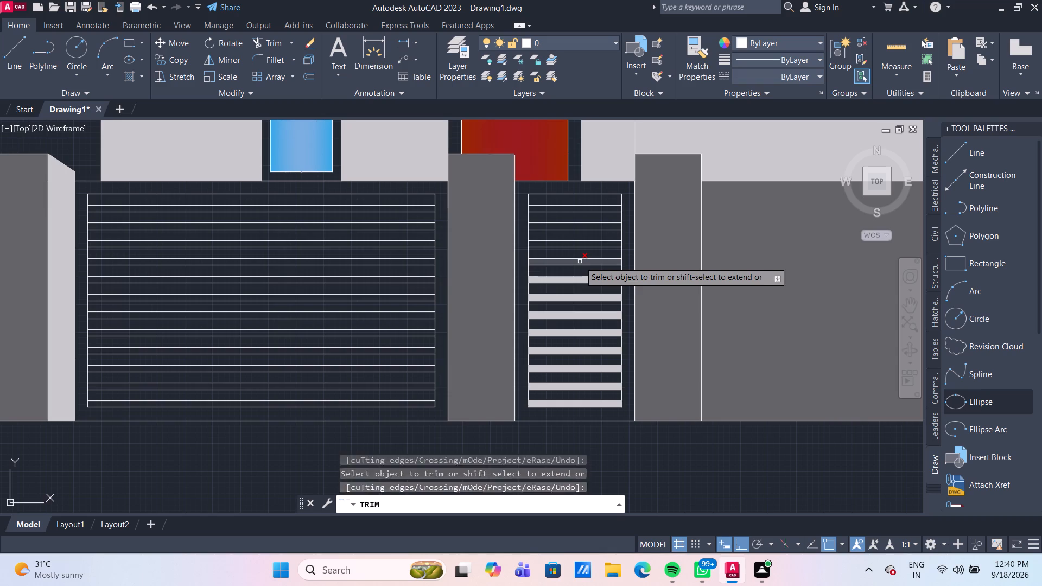
{"action": "left_click", "coordinate": [580, 262]}
{"action": "left_click", "coordinate": [583, 281]}
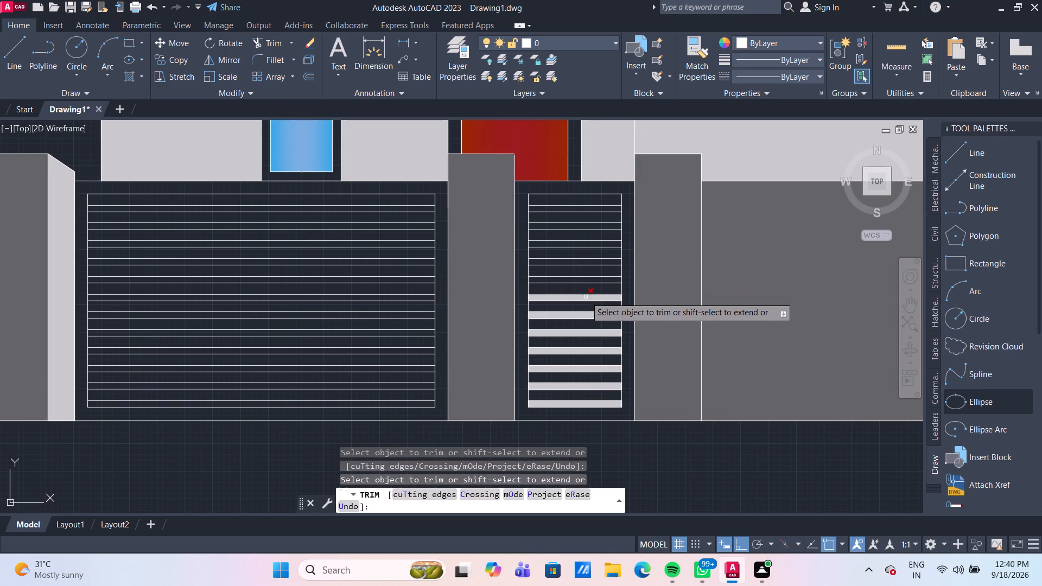
{"action": "left_click", "coordinate": [586, 298]}
{"action": "left_click", "coordinate": [589, 316]}
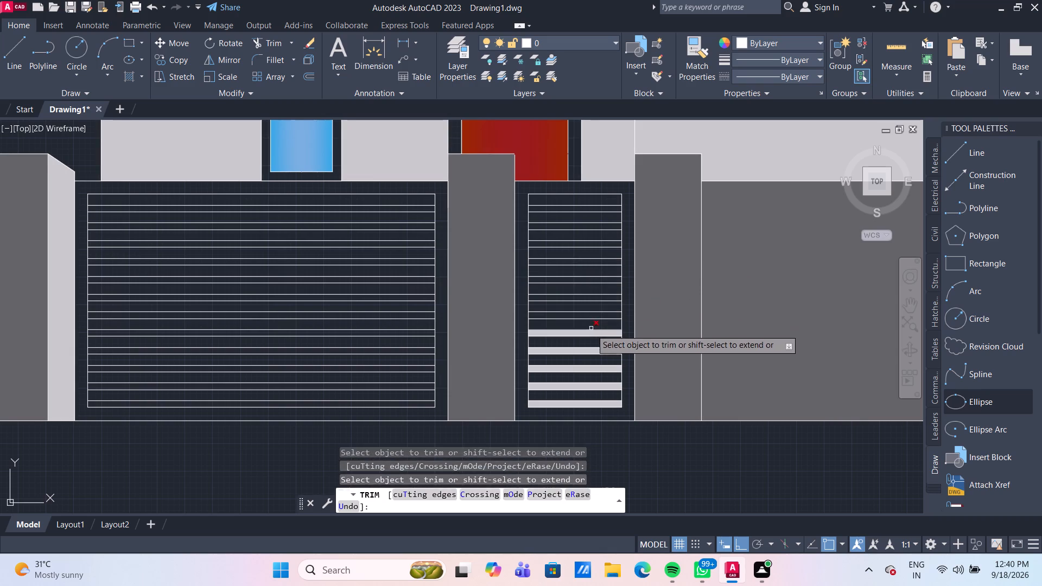
{"action": "left_click", "coordinate": [591, 333]}
{"action": "left_click", "coordinate": [593, 352]}
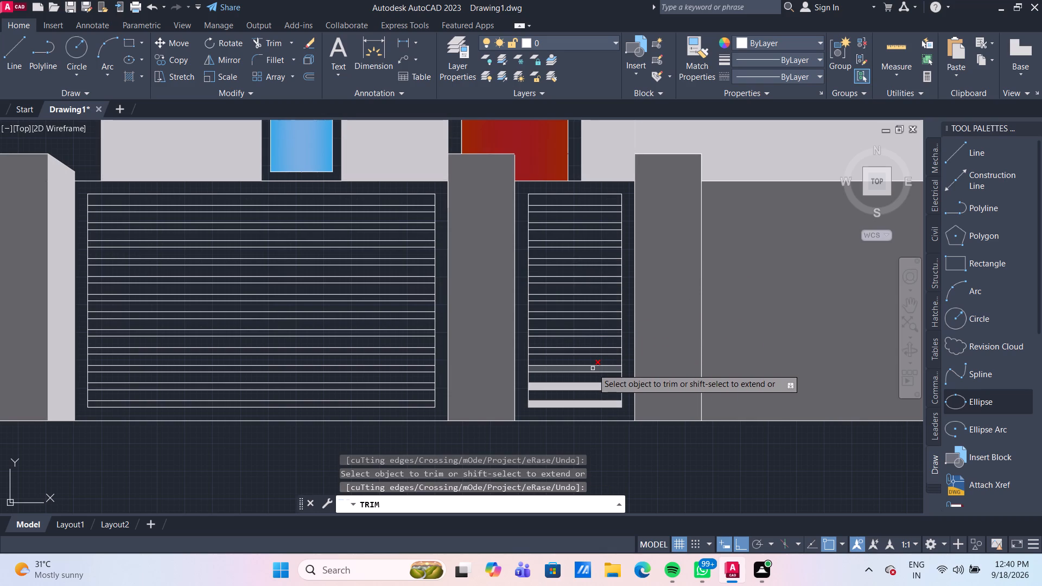
{"action": "left_click", "coordinate": [593, 368]}
{"action": "left_click", "coordinate": [593, 386]}
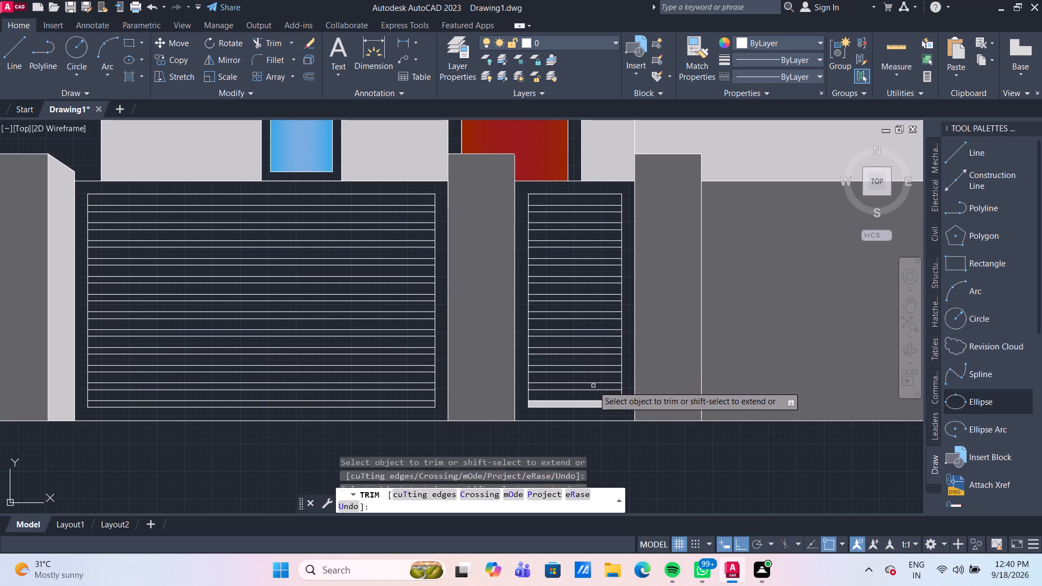
{"action": "left_click", "coordinate": [594, 405]}
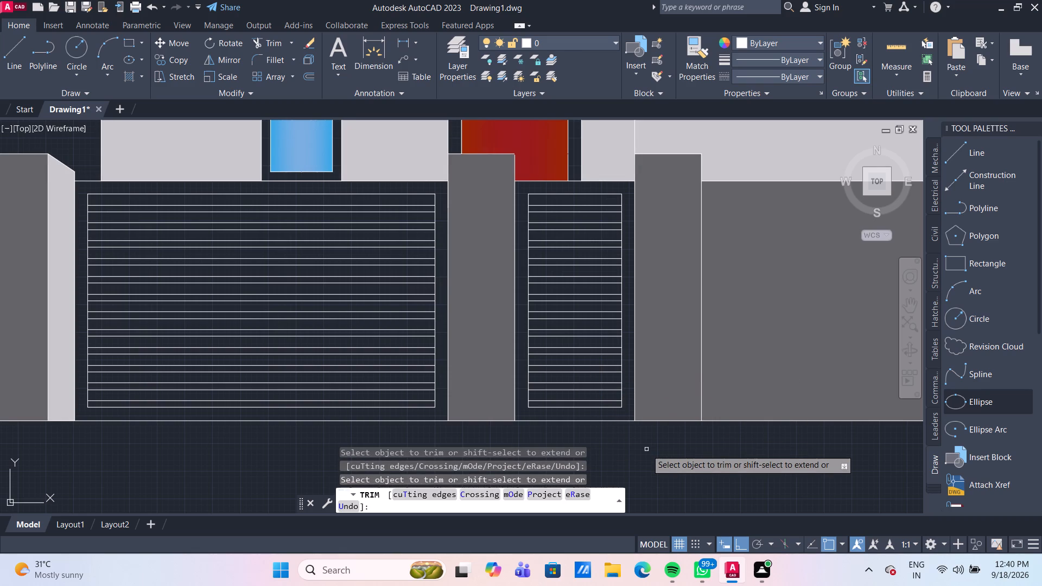
{"action": "key", "text": "Escape"}
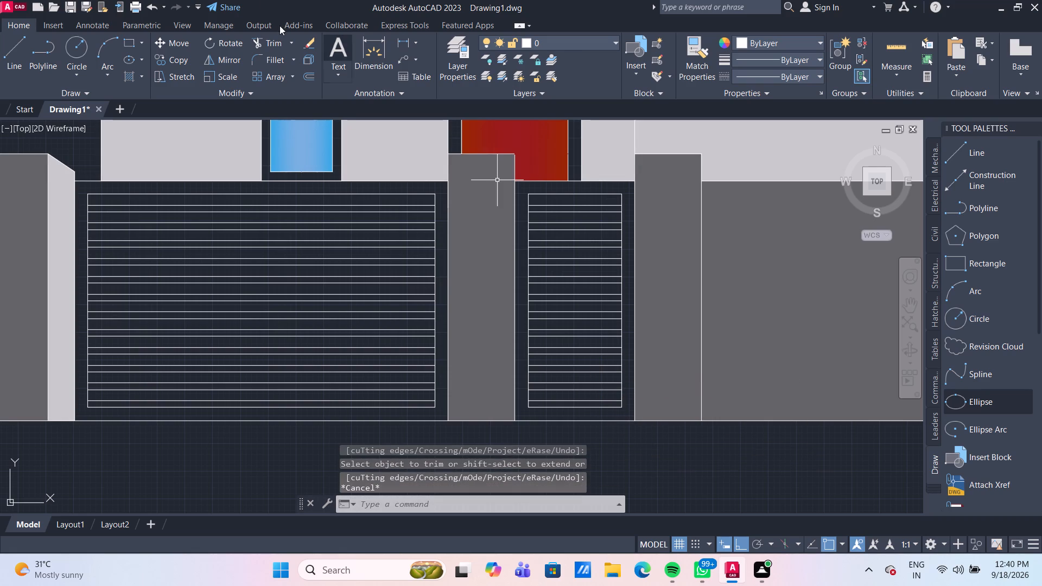
Hatch the wider horizontal bands of the small gate panel, top to bottom, with solid dark grey 99,100,102.
{"action": "left_click", "coordinate": [128, 84]}
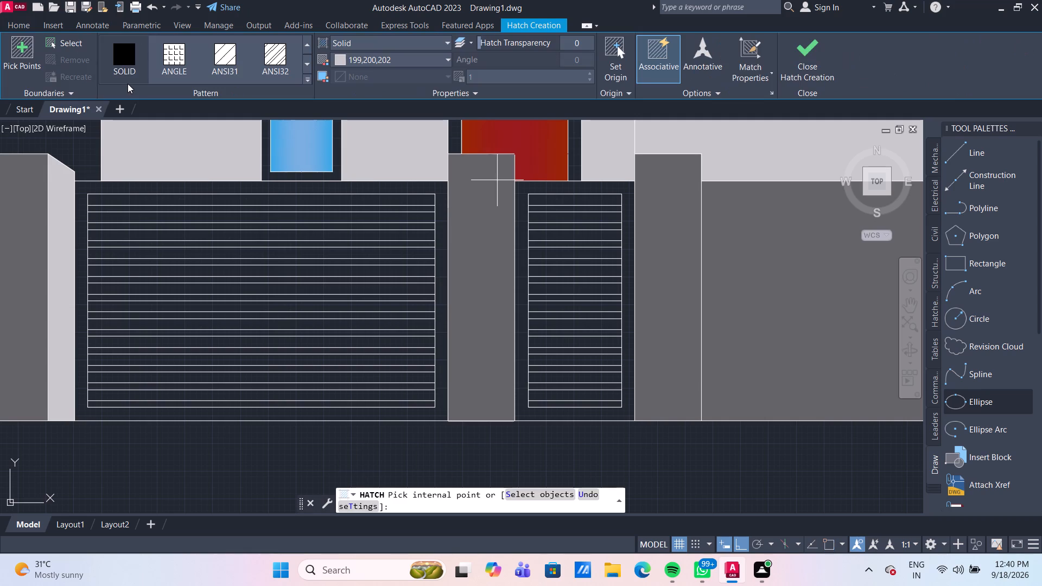
{"action": "left_click", "coordinate": [407, 59]}
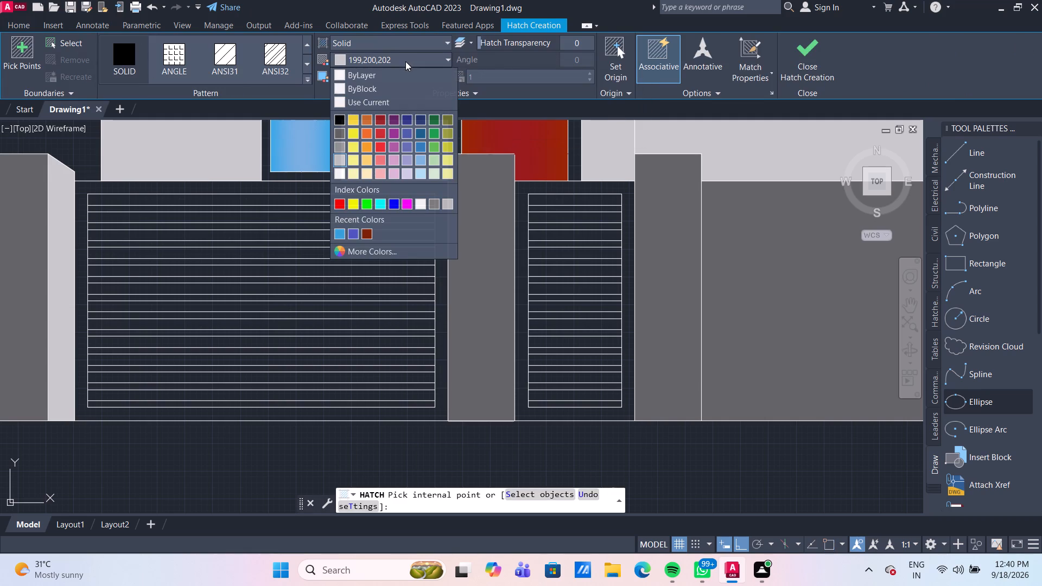
{"action": "left_click", "coordinate": [340, 133]}
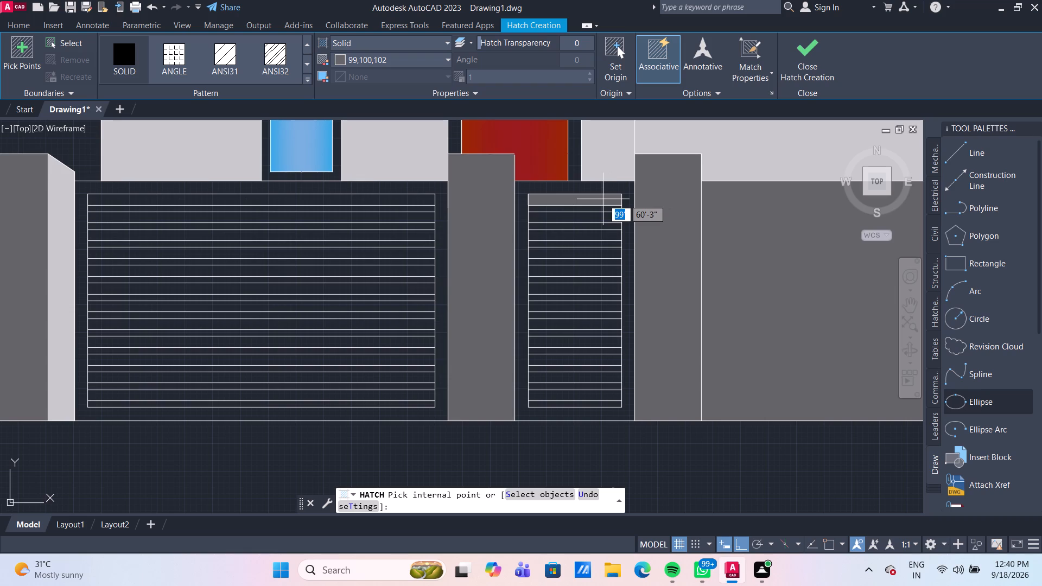
{"action": "left_click", "coordinate": [603, 199]}
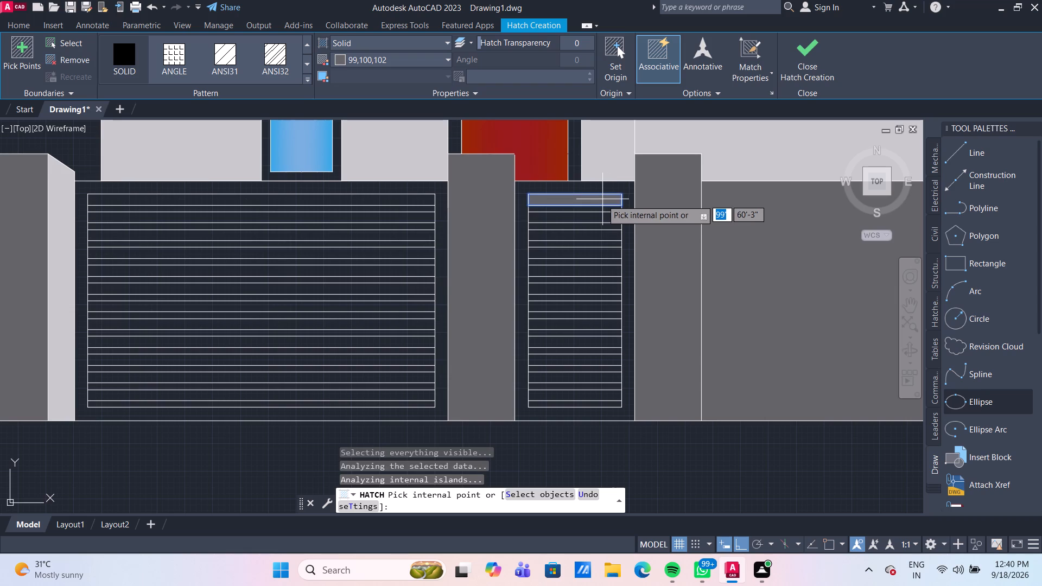
{"action": "left_click", "coordinate": [591, 220]}
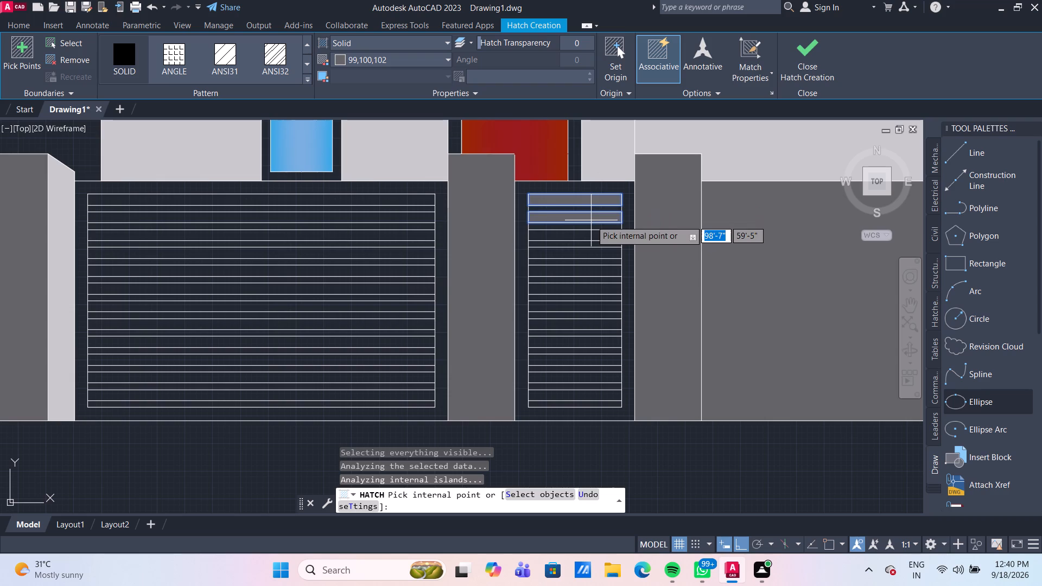
{"action": "left_click", "coordinate": [588, 236]}
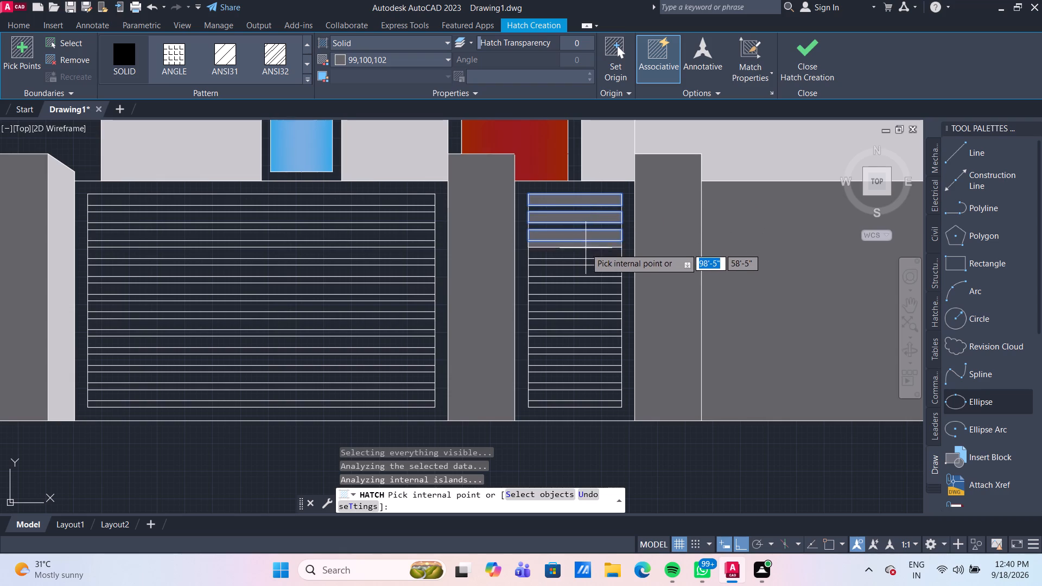
{"action": "left_click", "coordinate": [585, 253]}
{"action": "left_click", "coordinate": [579, 272]}
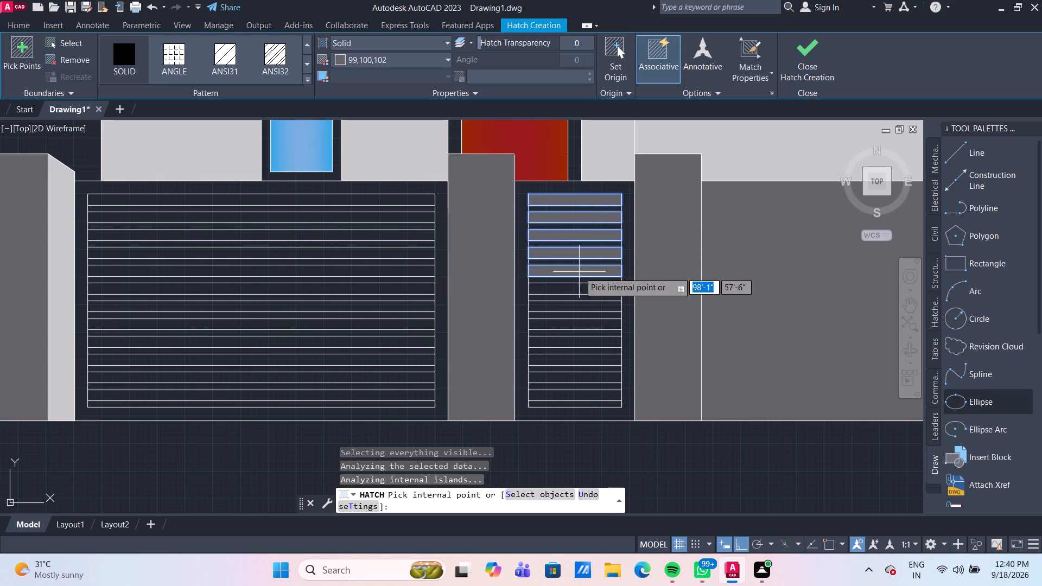
{"action": "left_click", "coordinate": [579, 290]}
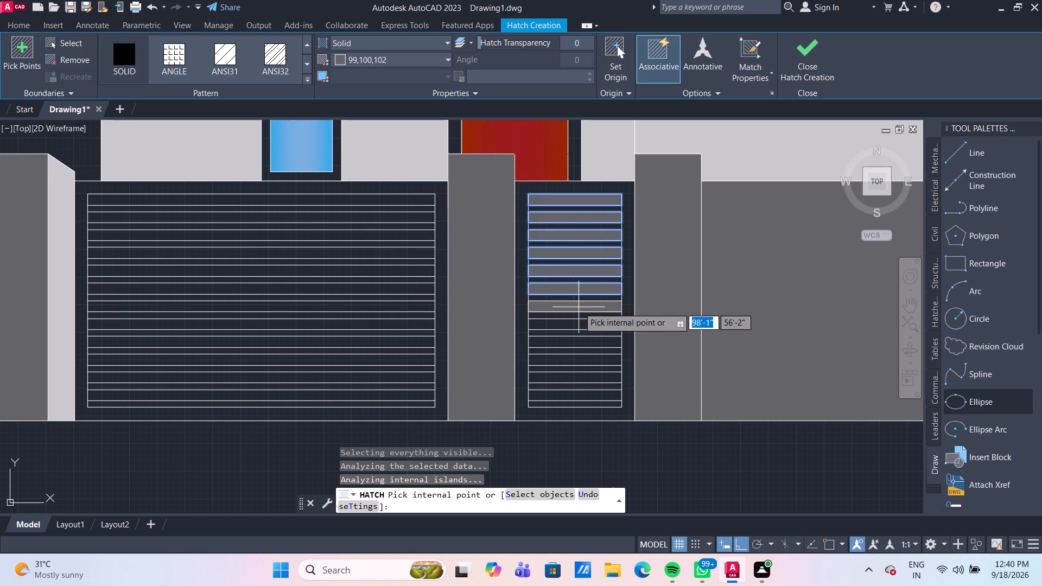
{"action": "left_click", "coordinate": [579, 307]}
{"action": "left_click", "coordinate": [579, 324]}
{"action": "left_click", "coordinate": [579, 342]}
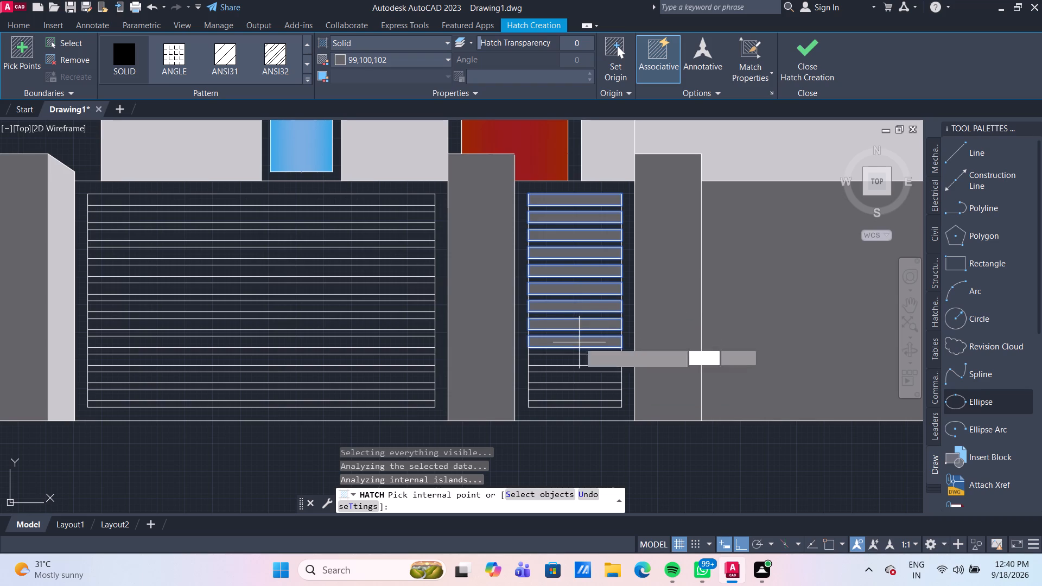
{"action": "left_click", "coordinate": [582, 360]}
{"action": "left_click", "coordinate": [583, 379]}
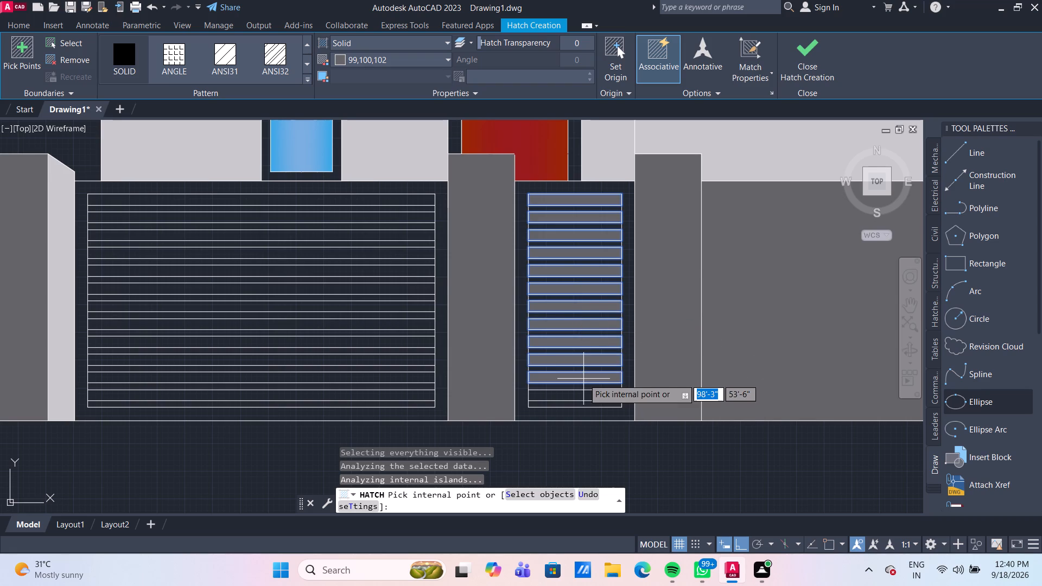
{"action": "left_click", "coordinate": [582, 397]}
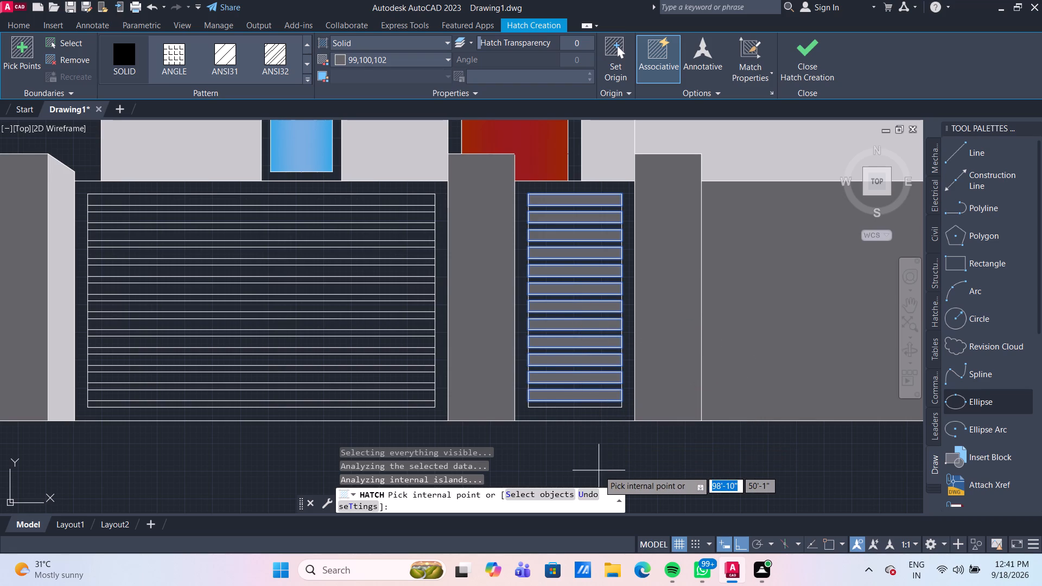
{"action": "key", "text": "Escape"}
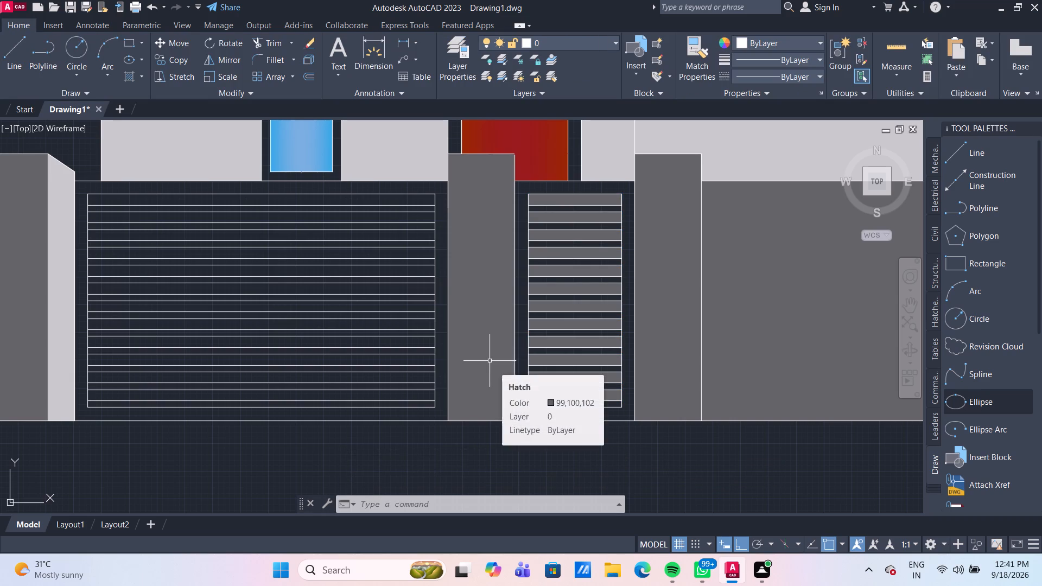
Hatch the wider horizontal bands of the large gate panel, top to bottom, with solid dark grey 99,100,102.
{"action": "left_click", "coordinate": [126, 76]}
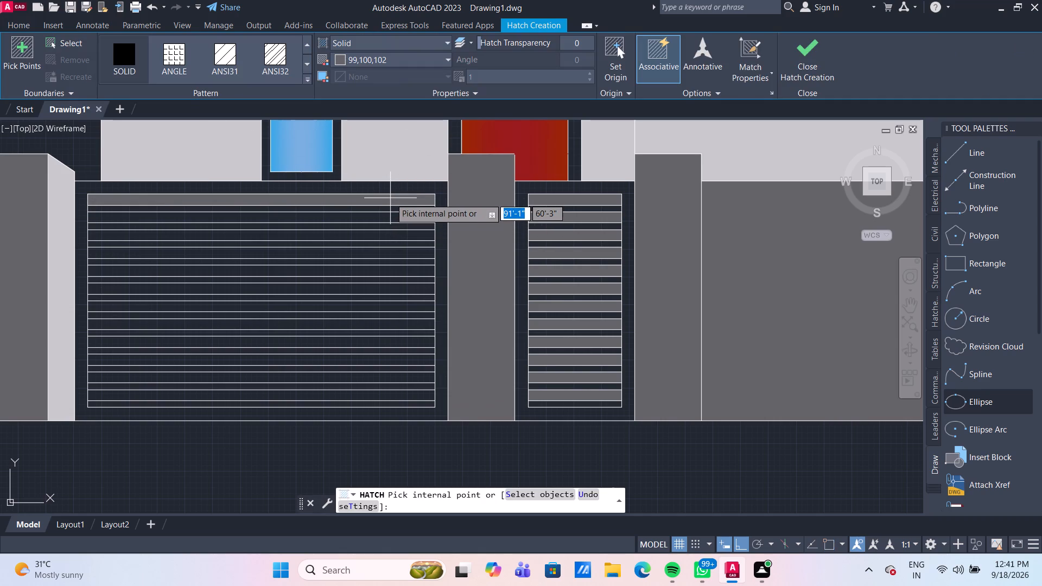
{"action": "left_click", "coordinate": [390, 199]}
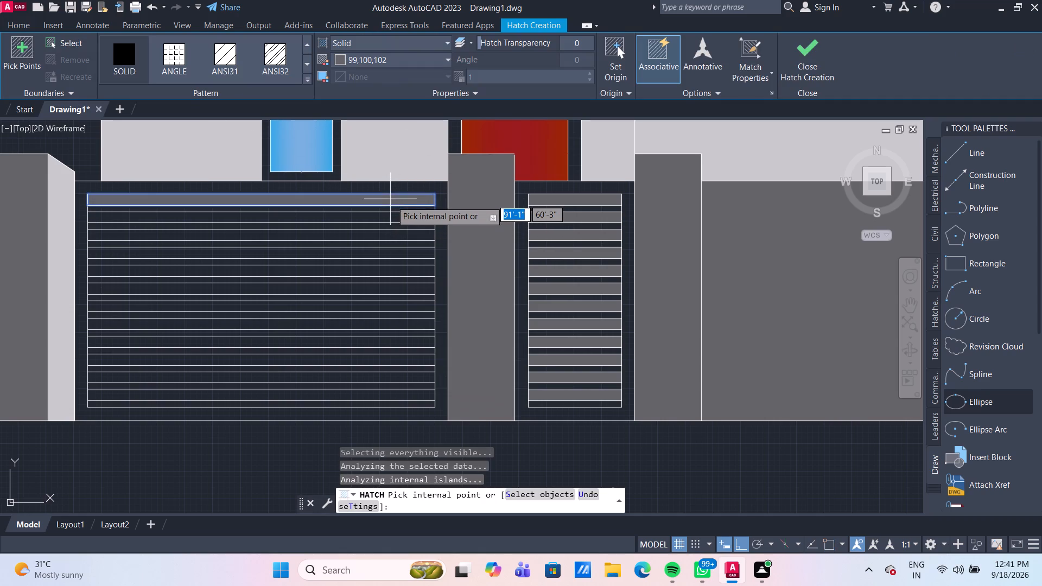
{"action": "left_click", "coordinate": [391, 215]}
{"action": "left_click", "coordinate": [389, 233]}
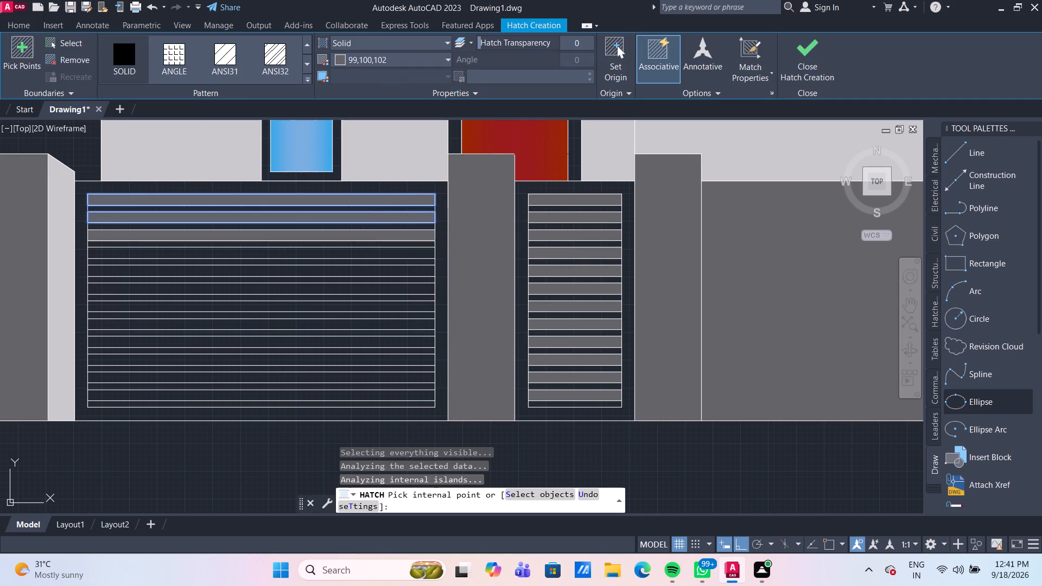
{"action": "left_click", "coordinate": [387, 256]}
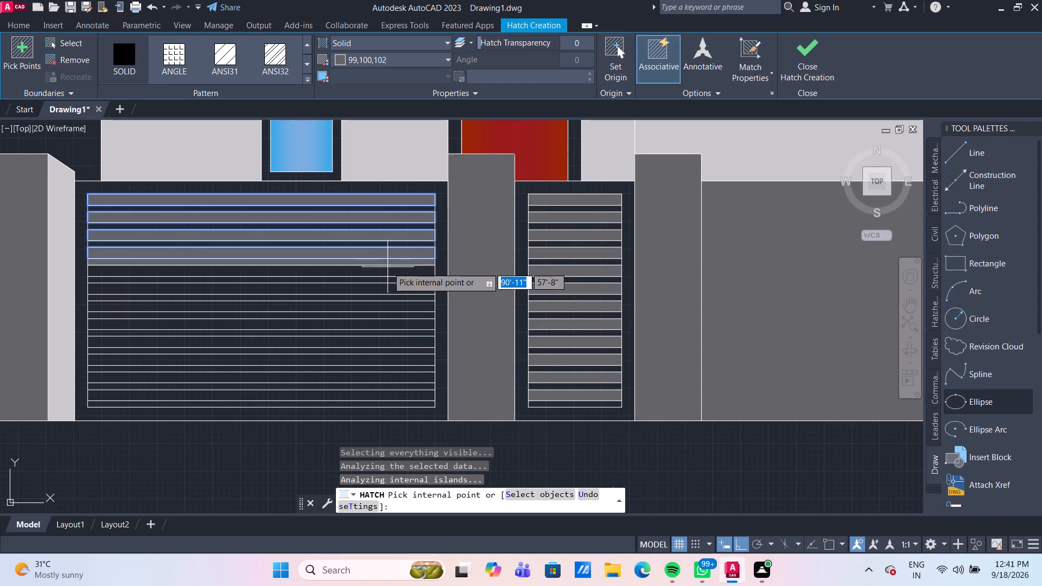
{"action": "left_click", "coordinate": [388, 271]}
{"action": "left_click", "coordinate": [389, 289]}
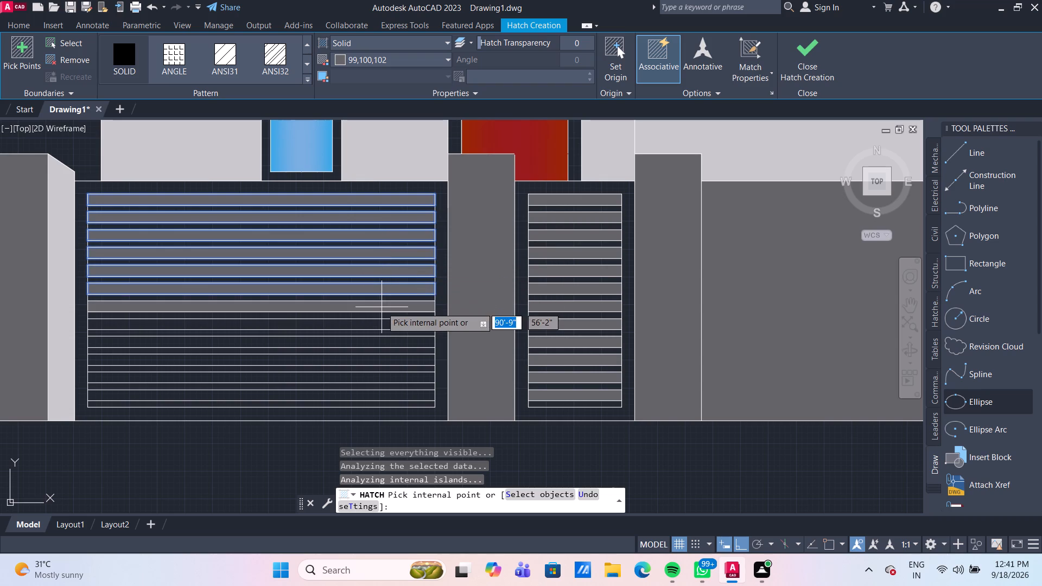
{"action": "left_click", "coordinate": [382, 307]}
{"action": "left_click", "coordinate": [374, 324]}
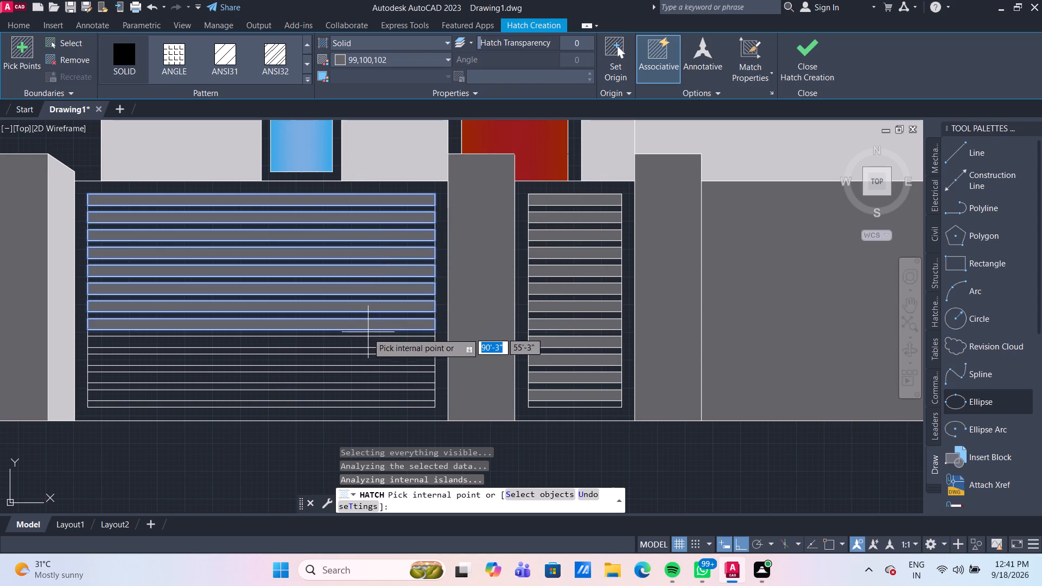
{"action": "left_click", "coordinate": [364, 341]}
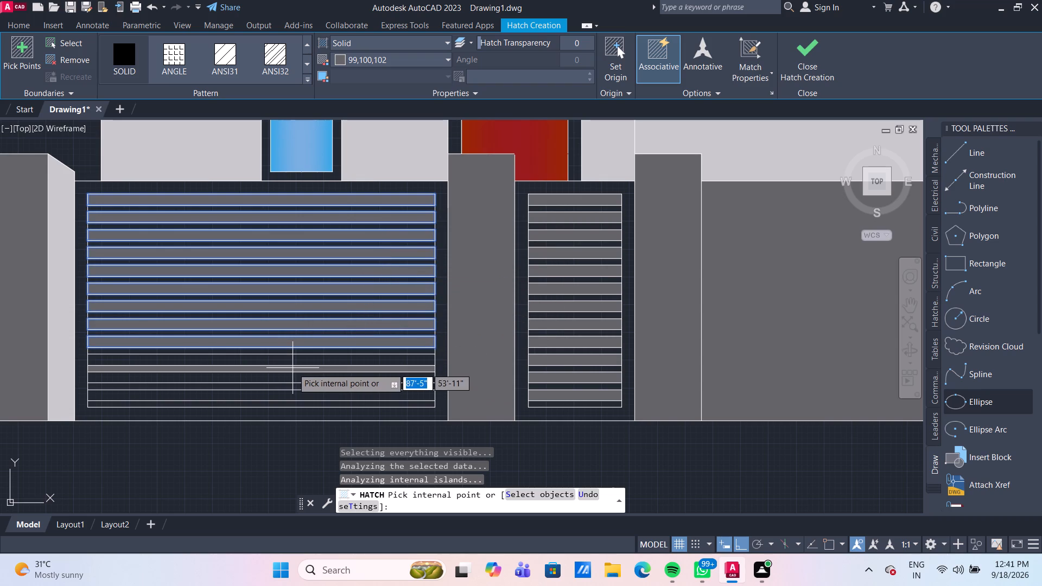
{"action": "left_click", "coordinate": [291, 363]}
{"action": "left_click", "coordinate": [294, 379]}
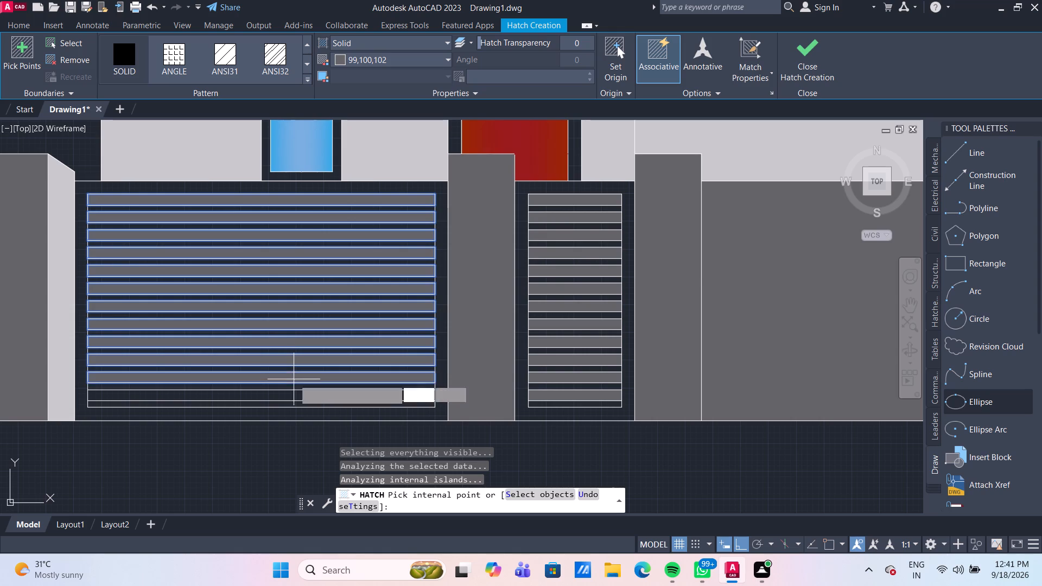
{"action": "left_click", "coordinate": [296, 395]}
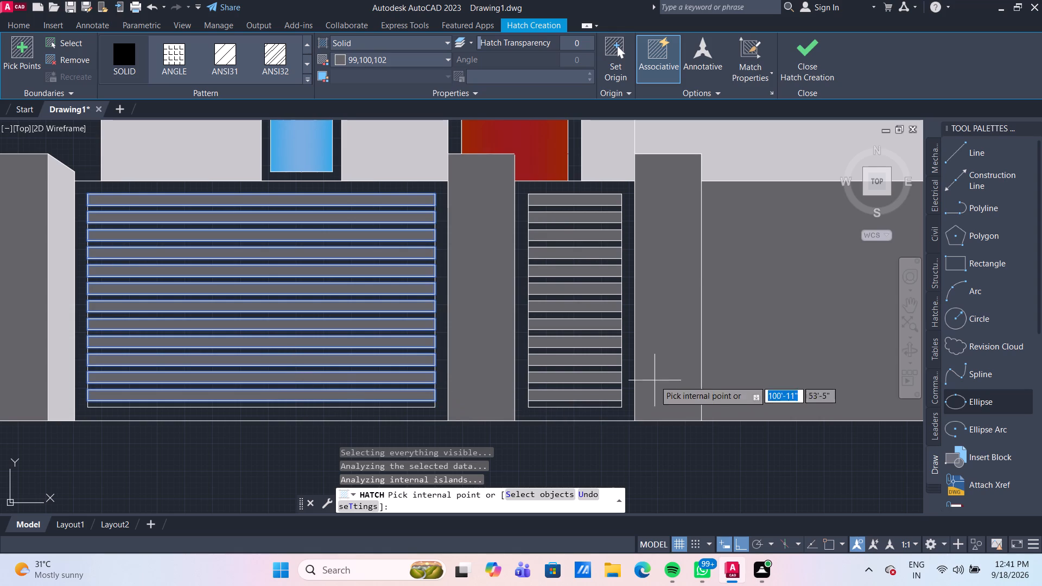
{"action": "key", "text": "Escape"}
Draw an 8' vertical line through the middle of the large gate panel, from its top edge to its bottom edge.
{"action": "scroll", "coordinate": [660, 358], "scroll_direction": "down", "scroll_amount": 2}
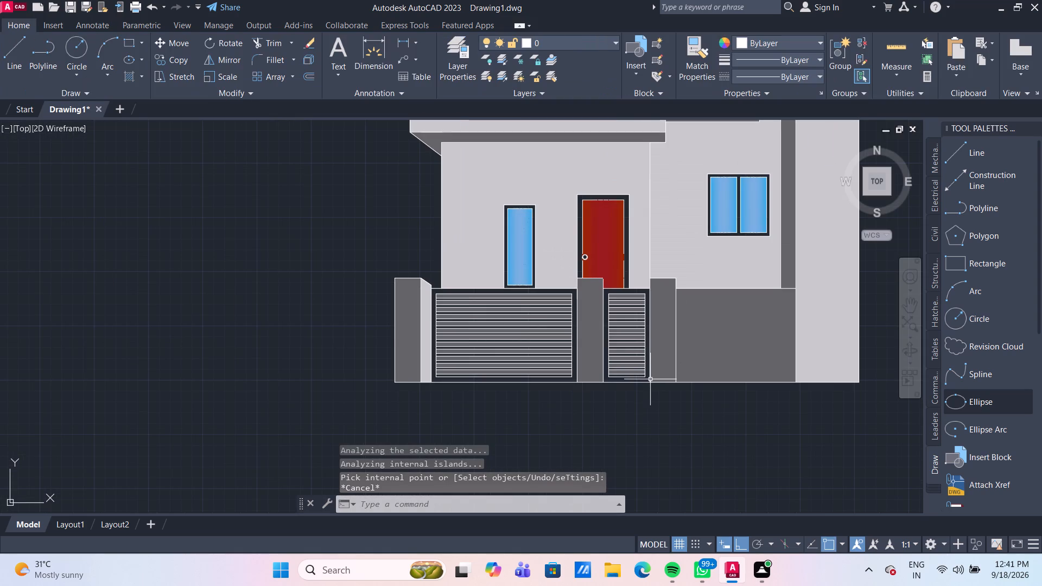
{"action": "scroll", "coordinate": [650, 380], "scroll_direction": "up", "scroll_amount": 1}
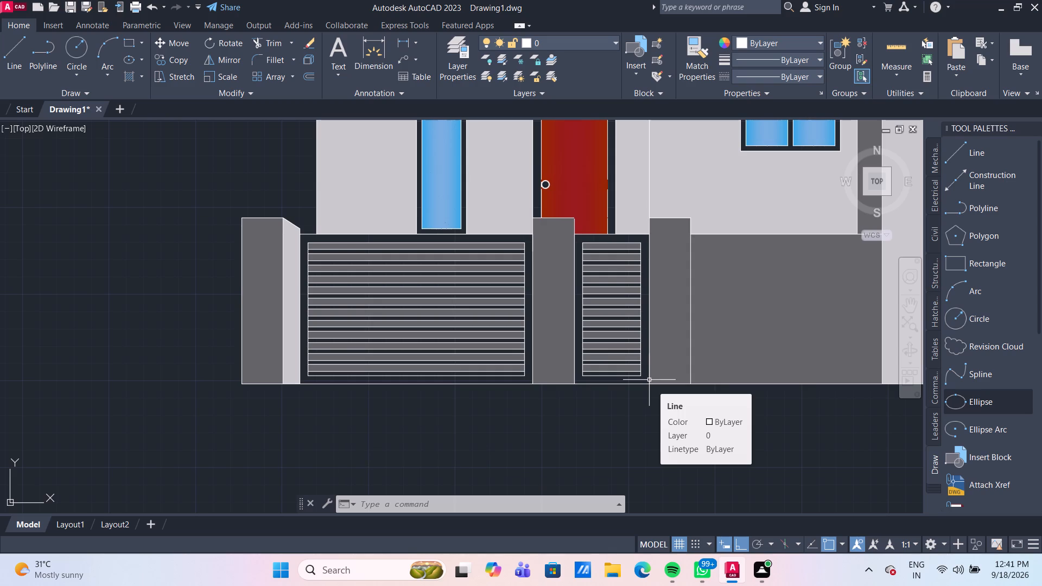
{"action": "left_click", "coordinate": [23, 43]}
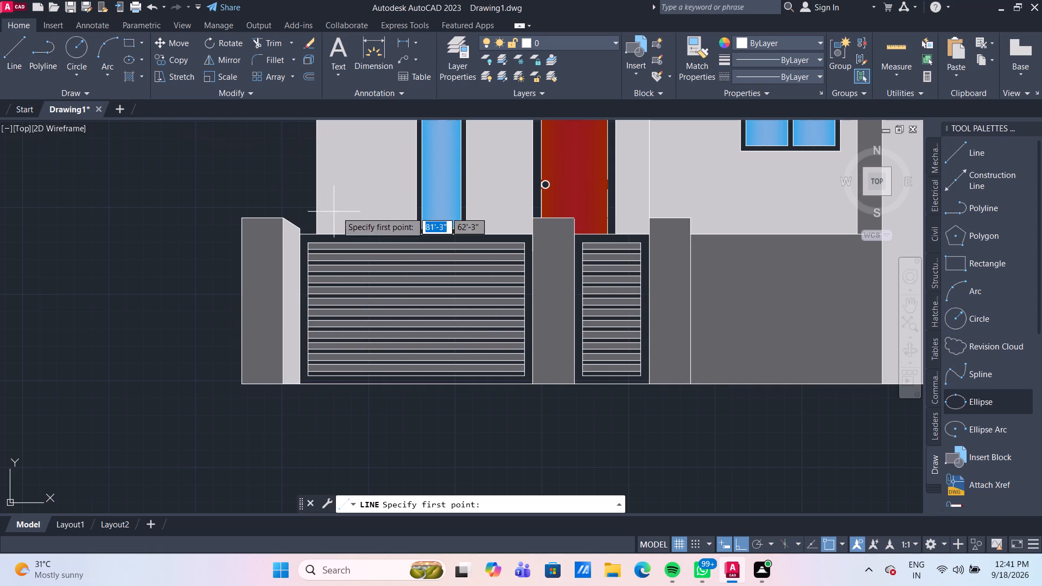
{"action": "scroll", "coordinate": [416, 246], "scroll_direction": "up", "scroll_amount": 2}
{"action": "left_click", "coordinate": [415, 242]}
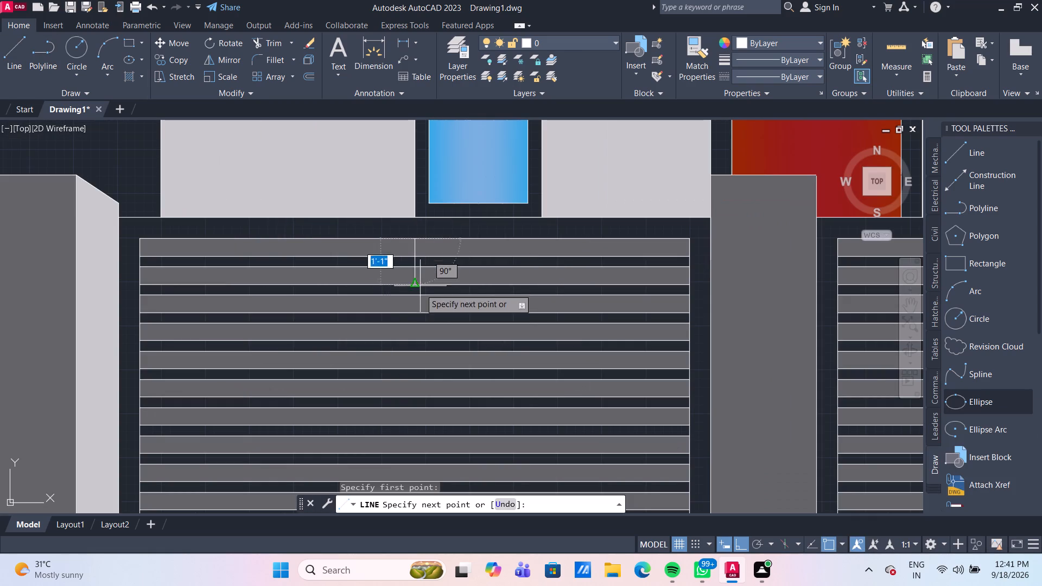
{"action": "middle_click_drag", "start_coordinate": [422, 335], "coordinate": [402, 237]}
{"action": "scroll", "coordinate": [402, 326], "scroll_direction": "down", "scroll_amount": 1}
{"action": "middle_click_drag", "start_coordinate": [401, 339], "coordinate": [396, 322]}
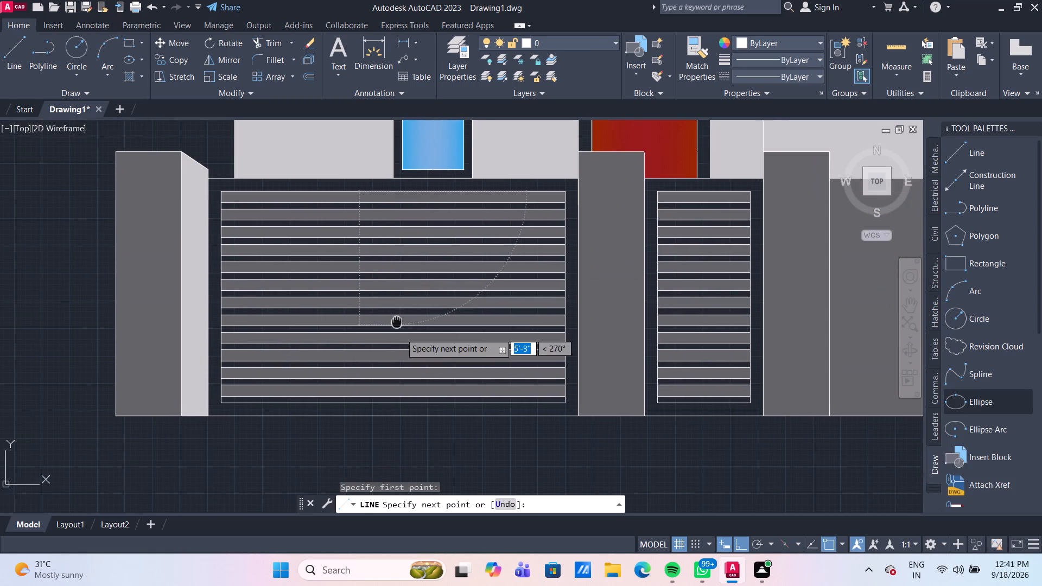
{"action": "middle_click_drag", "start_coordinate": [396, 322], "coordinate": [396, 321]}
{"action": "left_click", "coordinate": [389, 405]}
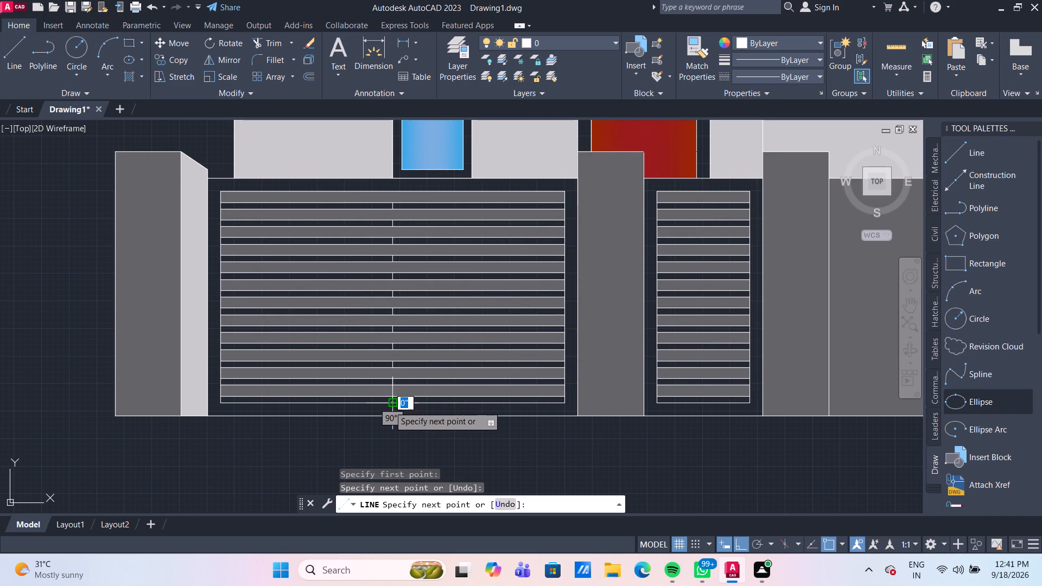
{"action": "key", "text": "Escape"}
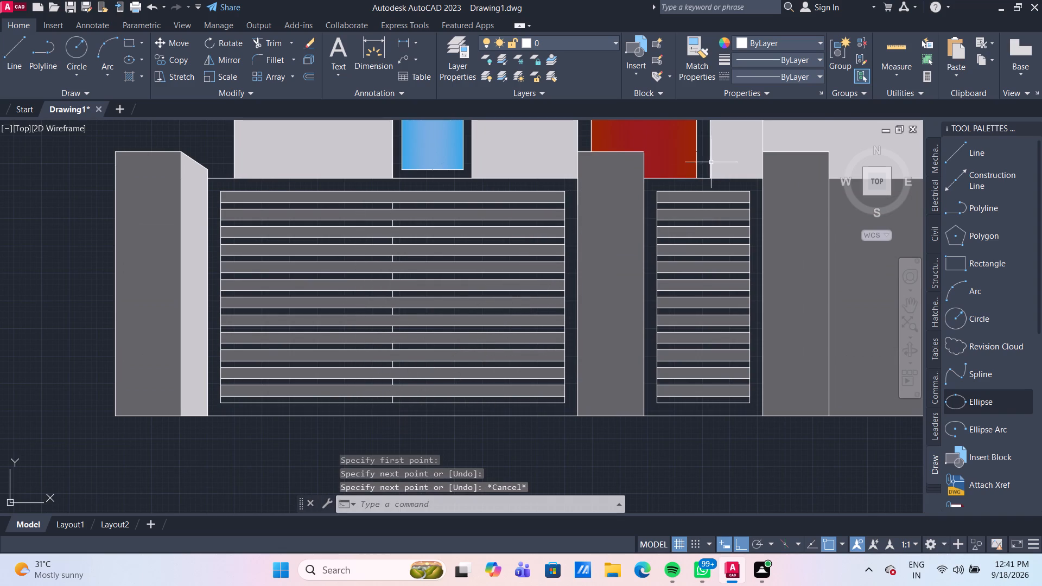
Measure the gap between the large gate panel's slats and the adjoining pillar.
{"action": "left_click", "coordinate": [906, 49]}
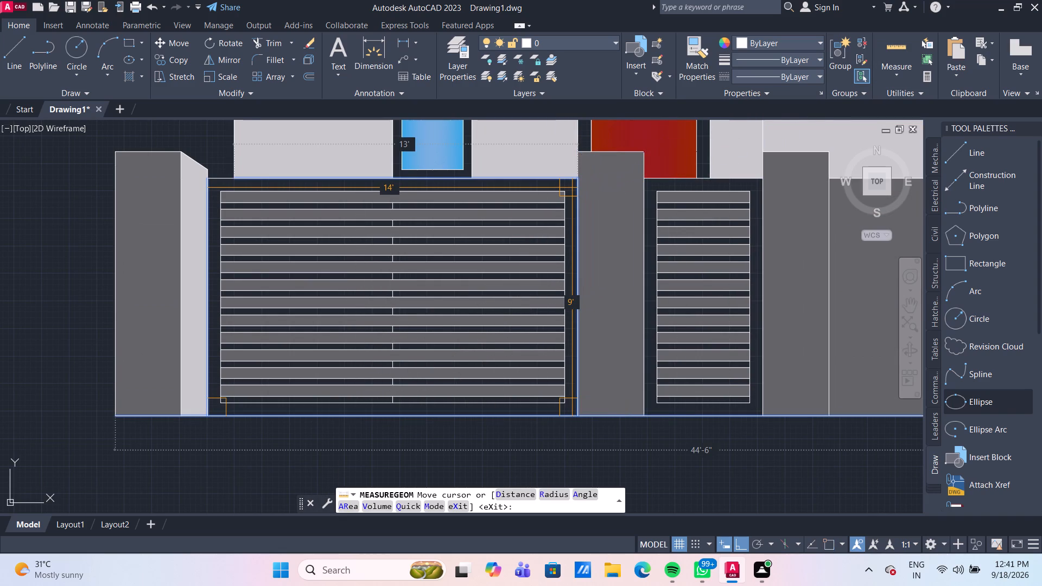
{"action": "scroll", "coordinate": [572, 188], "scroll_direction": "up", "scroll_amount": 3}
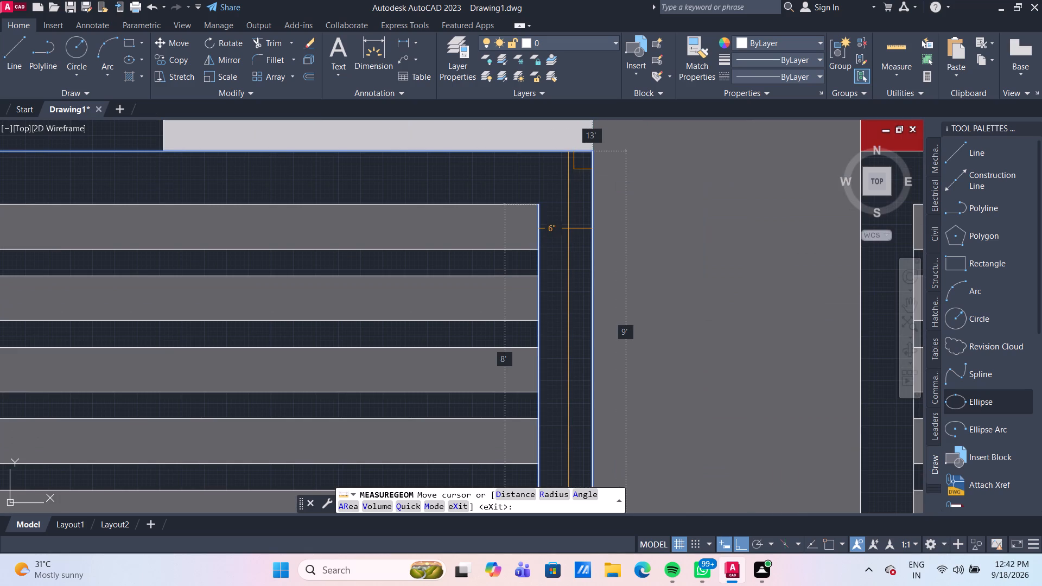
{"action": "key", "text": "Escape"}
{"action": "scroll", "coordinate": [568, 222], "scroll_direction": "down", "scroll_amount": 2}
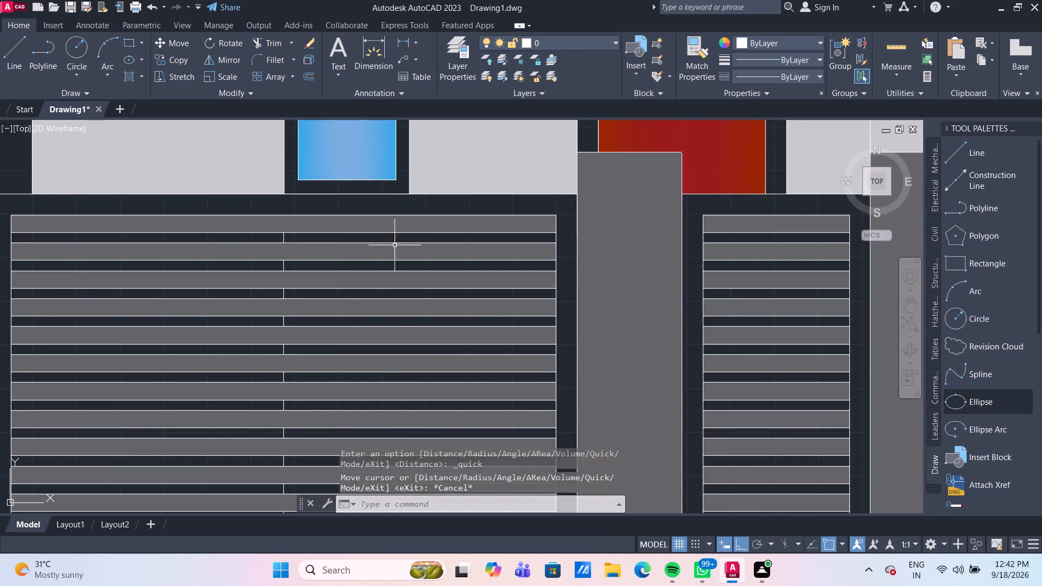
Stretch the top end of the large gate panel's centre line 6" up to the gate opening's top line.
{"action": "scroll", "coordinate": [330, 210], "scroll_direction": "down", "scroll_amount": 1}
{"action": "scroll", "coordinate": [318, 211], "scroll_direction": "up", "scroll_amount": 1}
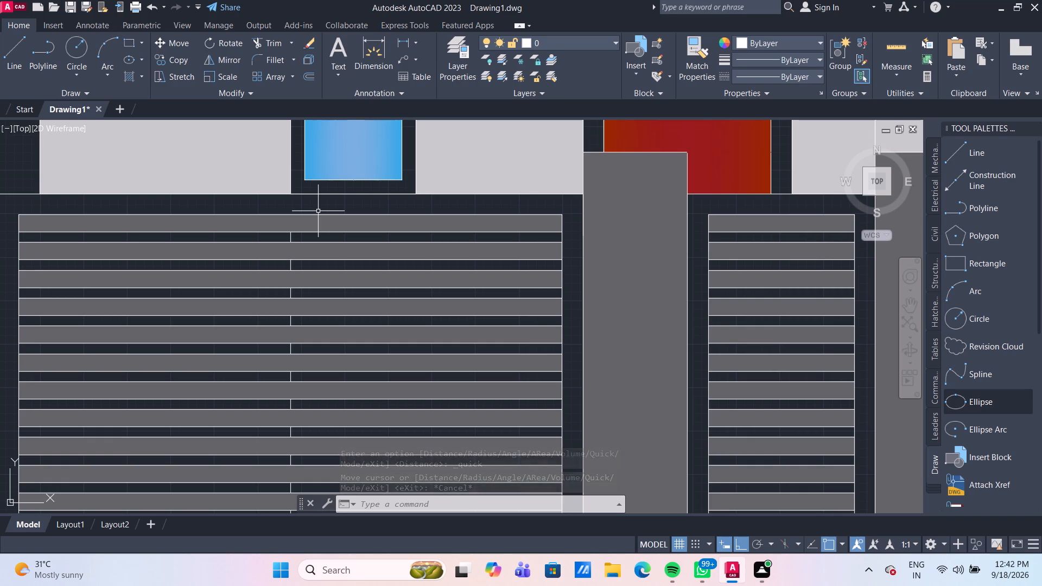
{"action": "left_click", "coordinate": [291, 238]}
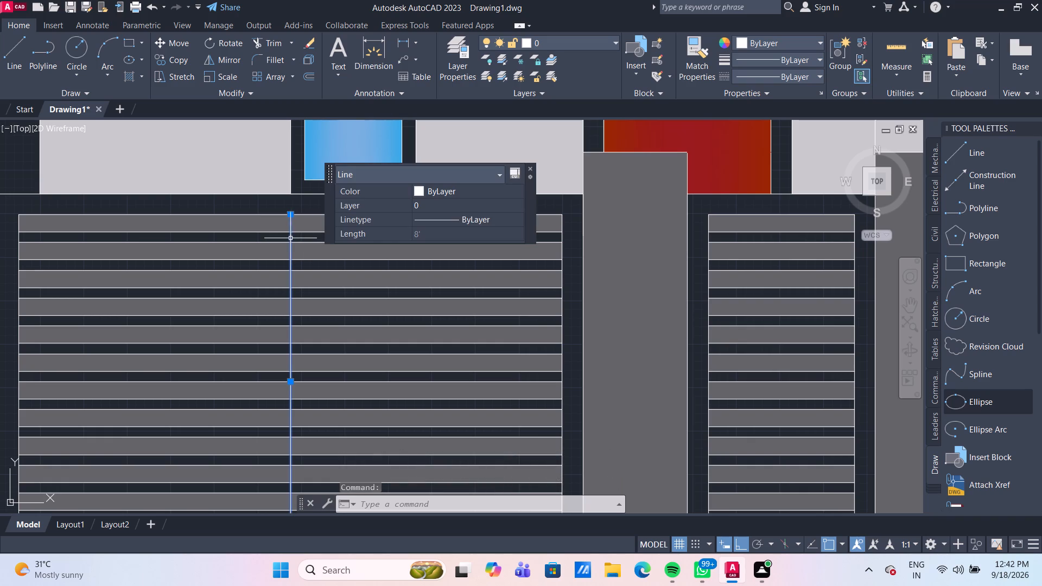
{"action": "left_click", "coordinate": [290, 215]}
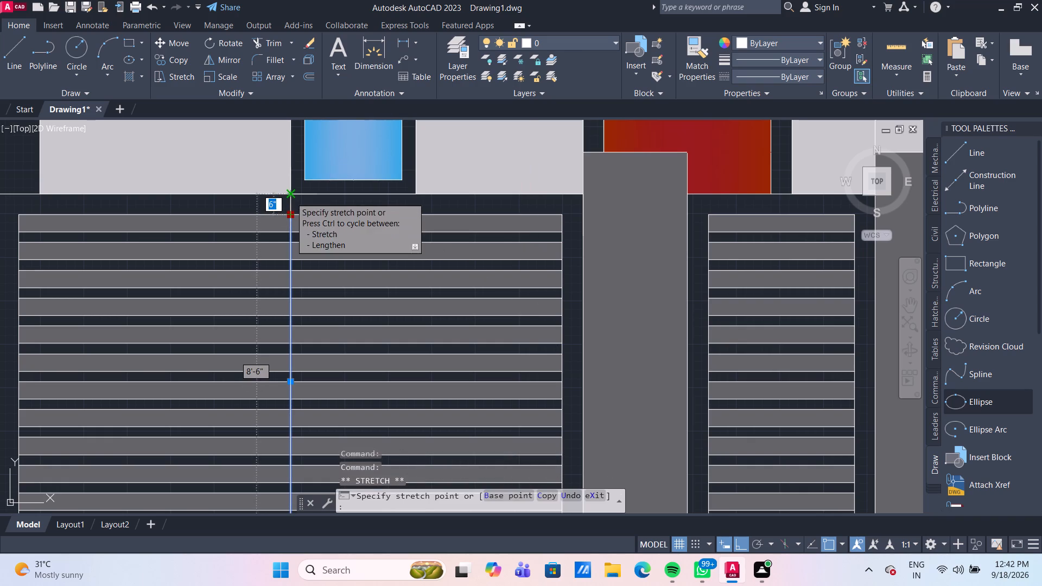
{"action": "left_click", "coordinate": [290, 197]}
{"action": "key", "text": "Escape"}
Offset the large gate panel's vertical centre line 6" to each side.
{"action": "scroll", "coordinate": [314, 247], "scroll_direction": "down", "scroll_amount": 2}
{"action": "middle_click_drag", "start_coordinate": [323, 250], "coordinate": [320, 210]}
{"action": "scroll", "coordinate": [307, 302], "scroll_direction": "up", "scroll_amount": 1}
{"action": "middle_click", "coordinate": [307, 309]}
{"action": "scroll", "coordinate": [304, 308], "scroll_direction": "down", "scroll_amount": 1}
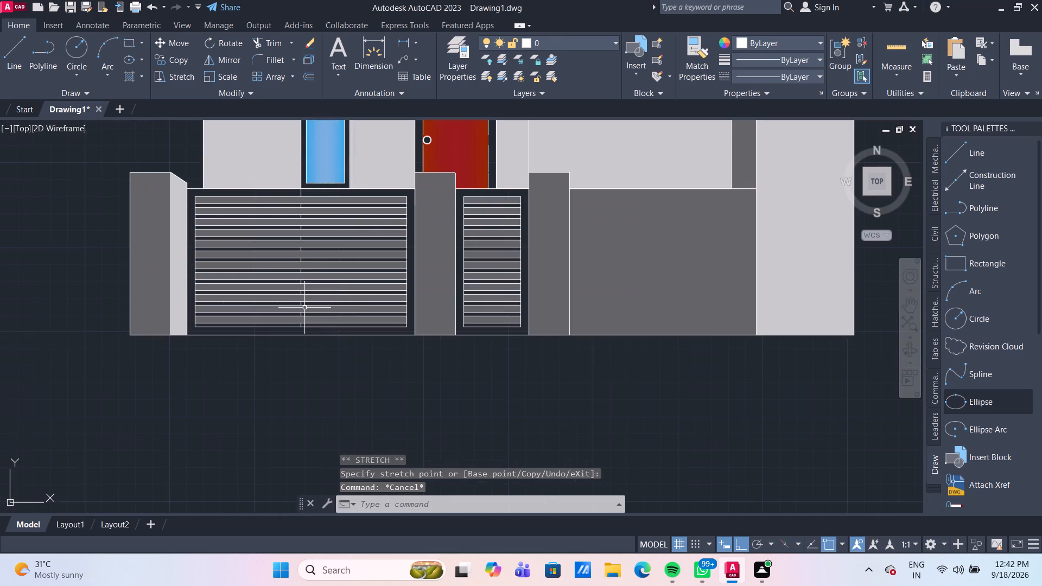
{"action": "scroll", "coordinate": [319, 234], "scroll_direction": "up", "scroll_amount": 1}
{"action": "key", "text": "o"}
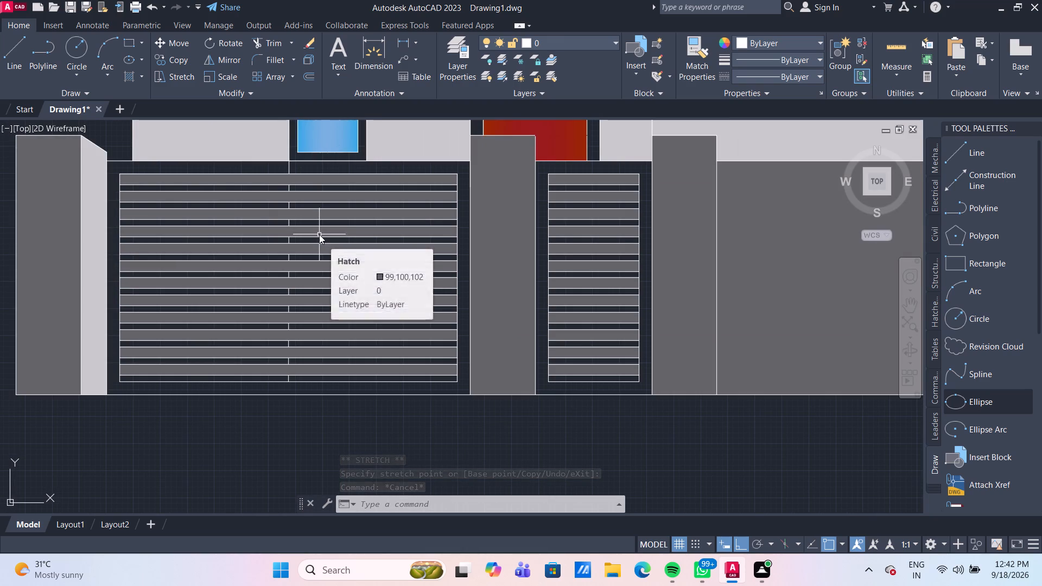
{"action": "key", "text": "Return"}
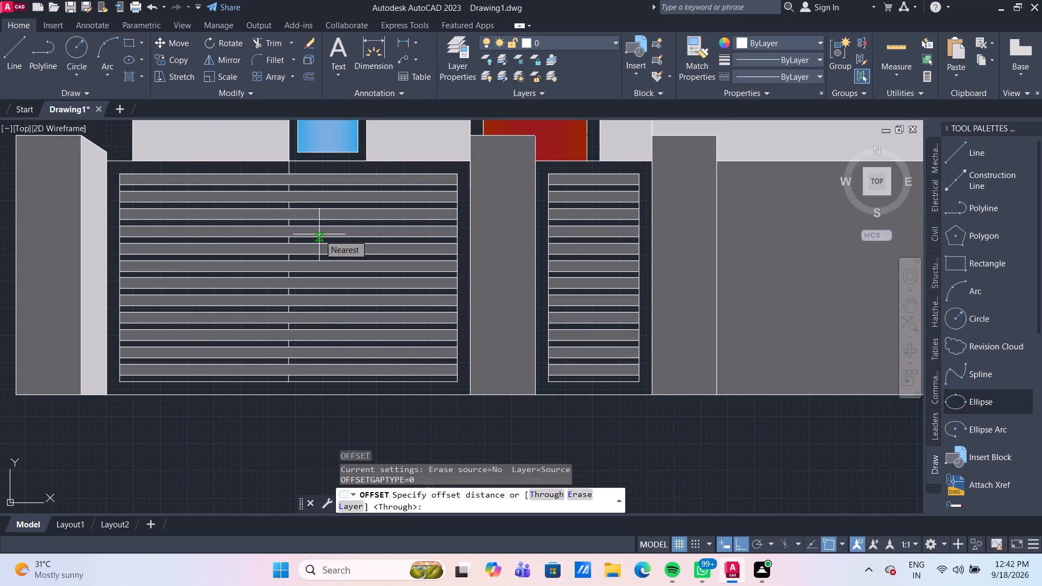
{"action": "key", "text": "Return"}
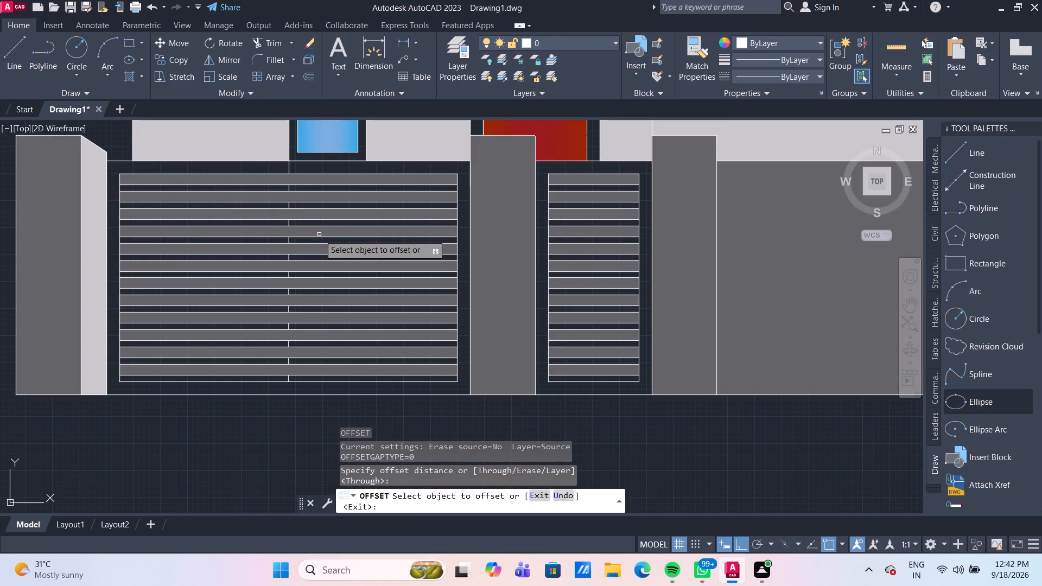
{"action": "left_click", "coordinate": [289, 167]}
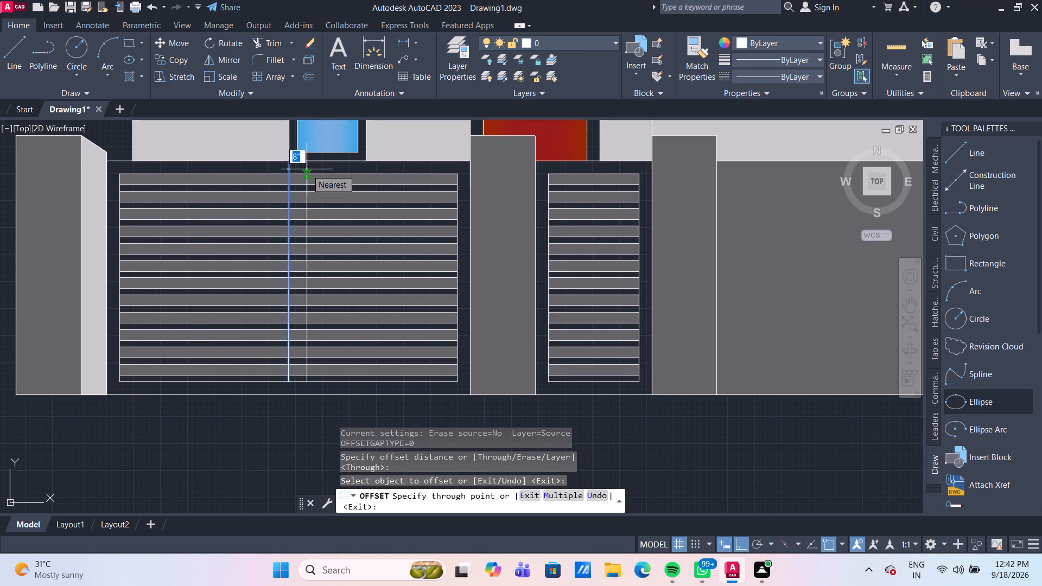
{"action": "type", "text": "6\""}
{"action": "key", "text": "Return"}
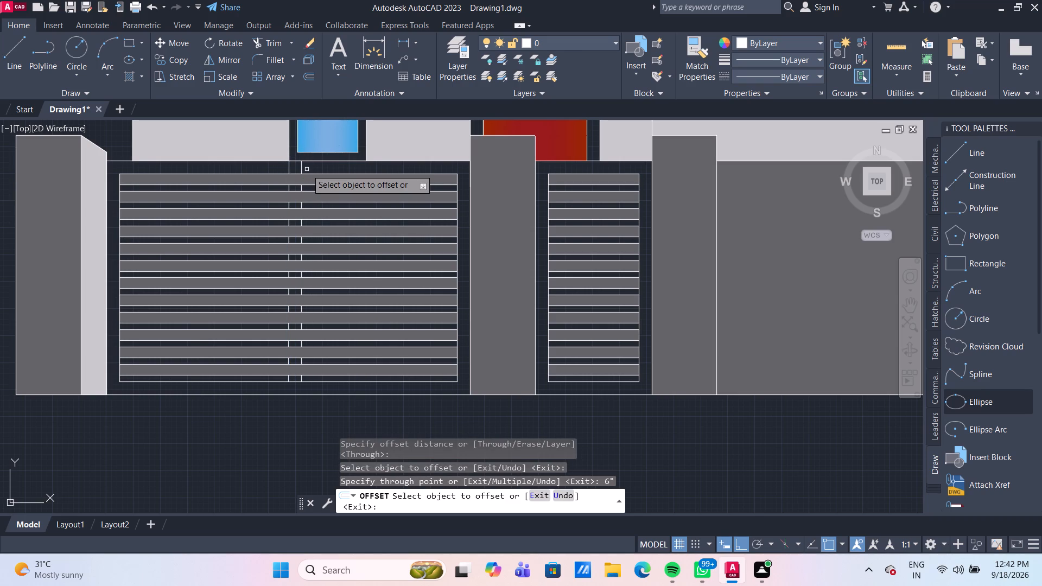
{"action": "left_click", "coordinate": [289, 170]}
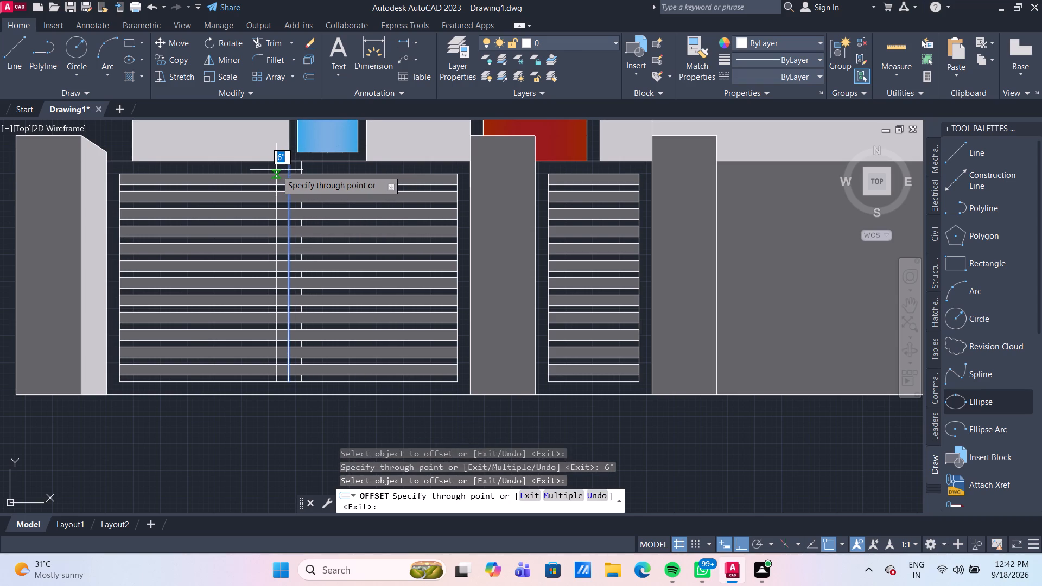
{"action": "type", "text": "6\""}
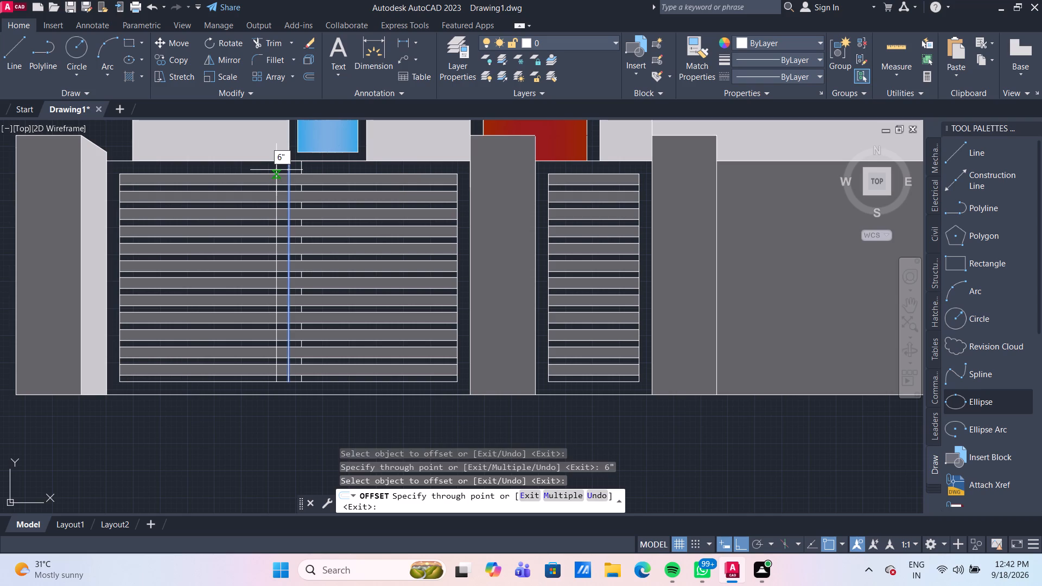
{"action": "key", "text": "Return"}
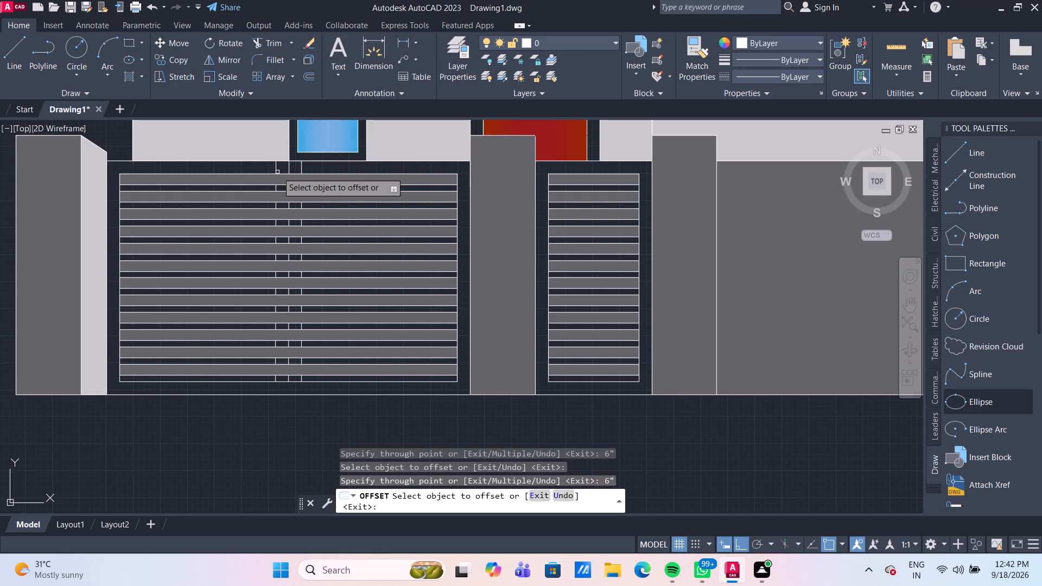
{"action": "key", "text": "Escape"}
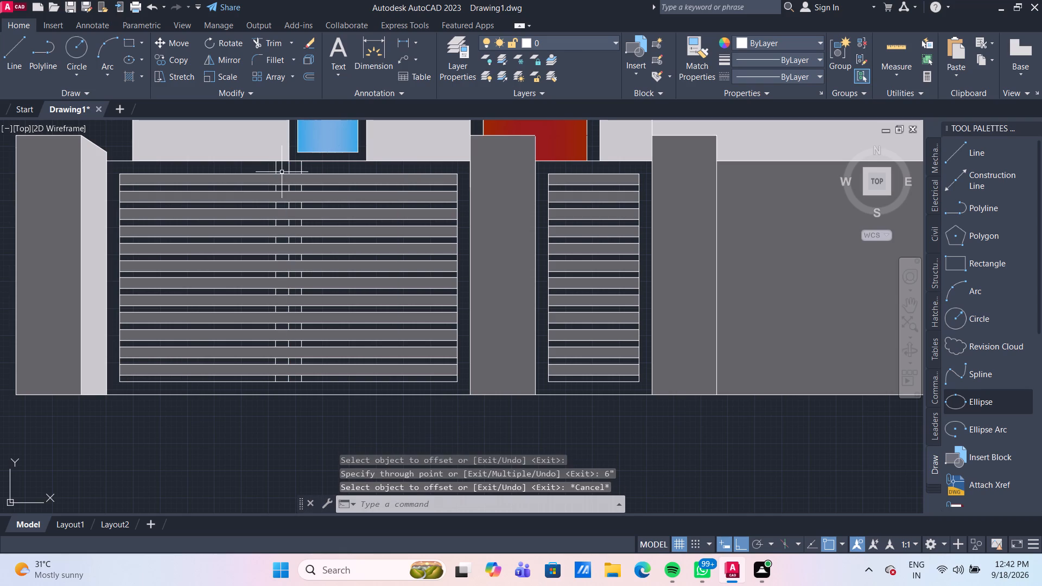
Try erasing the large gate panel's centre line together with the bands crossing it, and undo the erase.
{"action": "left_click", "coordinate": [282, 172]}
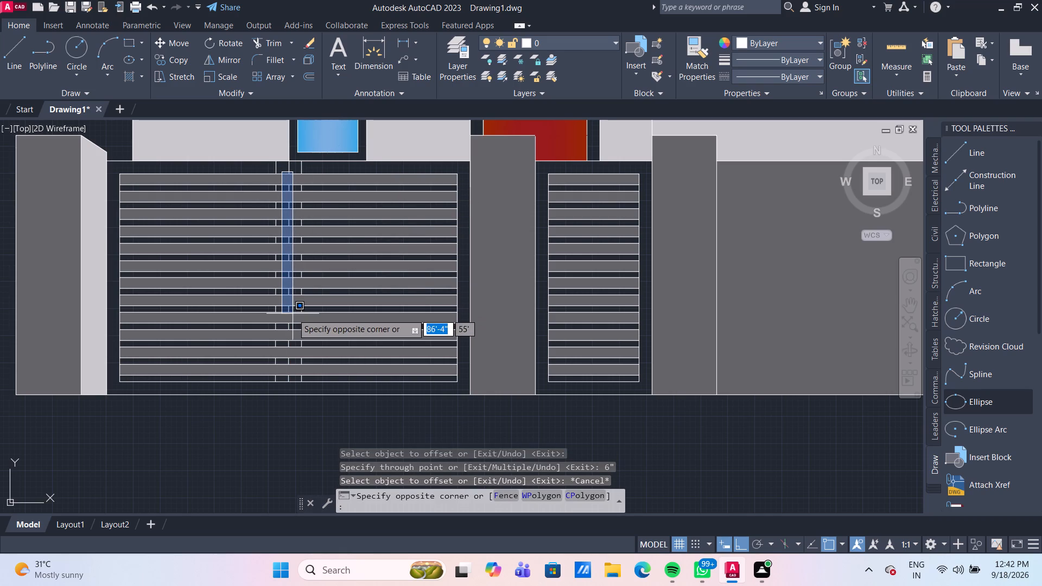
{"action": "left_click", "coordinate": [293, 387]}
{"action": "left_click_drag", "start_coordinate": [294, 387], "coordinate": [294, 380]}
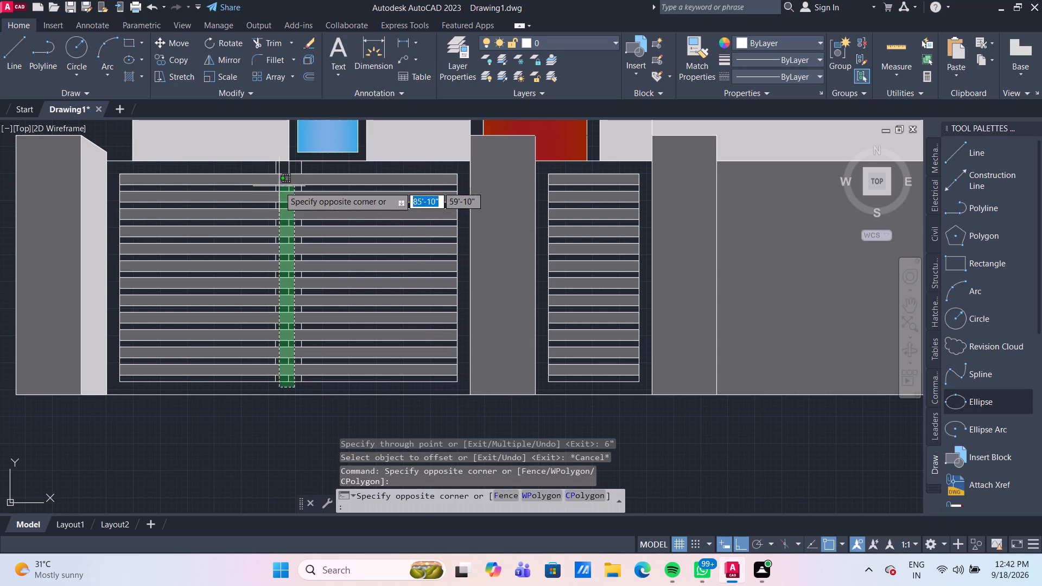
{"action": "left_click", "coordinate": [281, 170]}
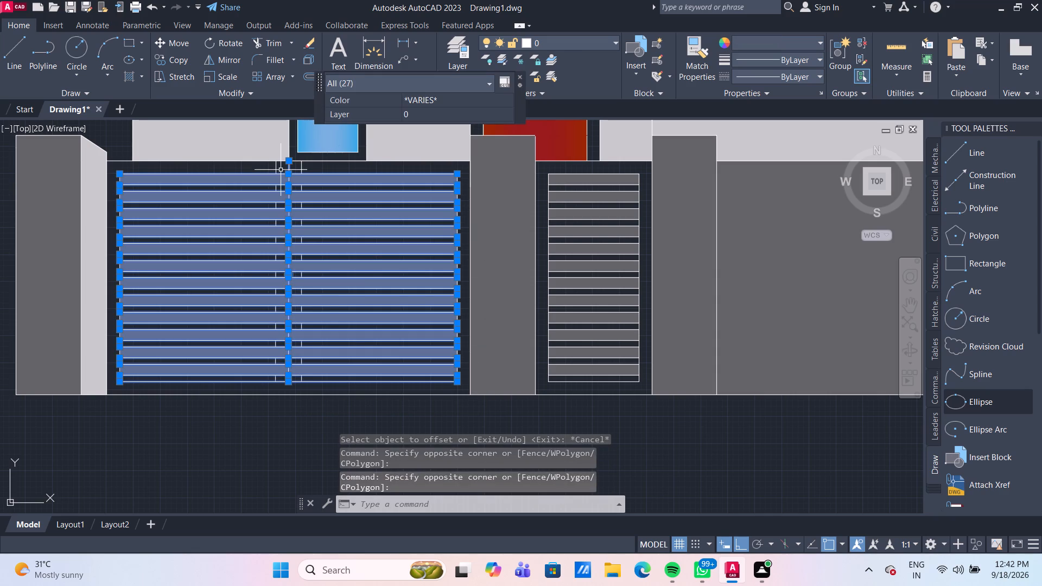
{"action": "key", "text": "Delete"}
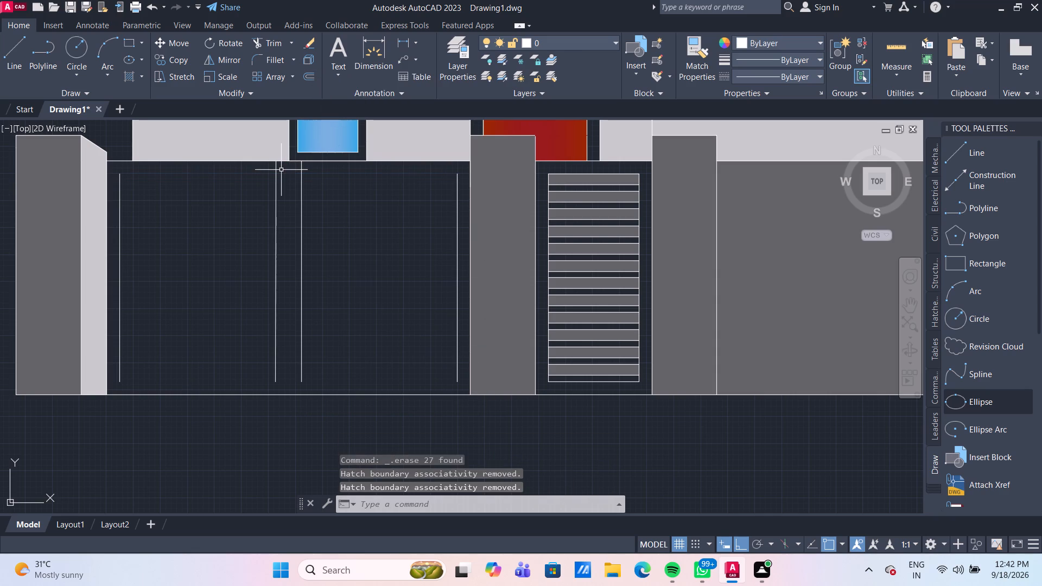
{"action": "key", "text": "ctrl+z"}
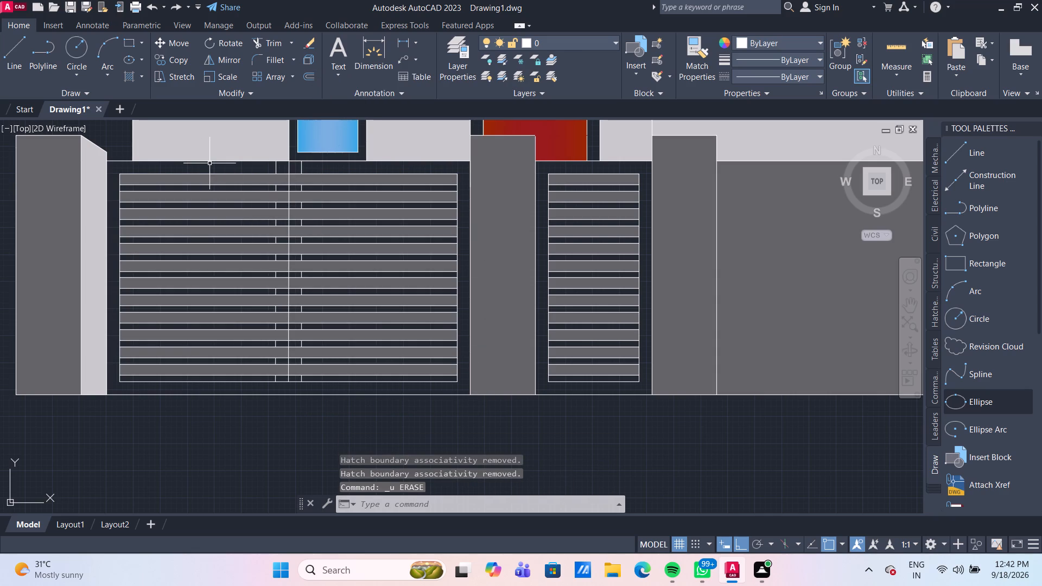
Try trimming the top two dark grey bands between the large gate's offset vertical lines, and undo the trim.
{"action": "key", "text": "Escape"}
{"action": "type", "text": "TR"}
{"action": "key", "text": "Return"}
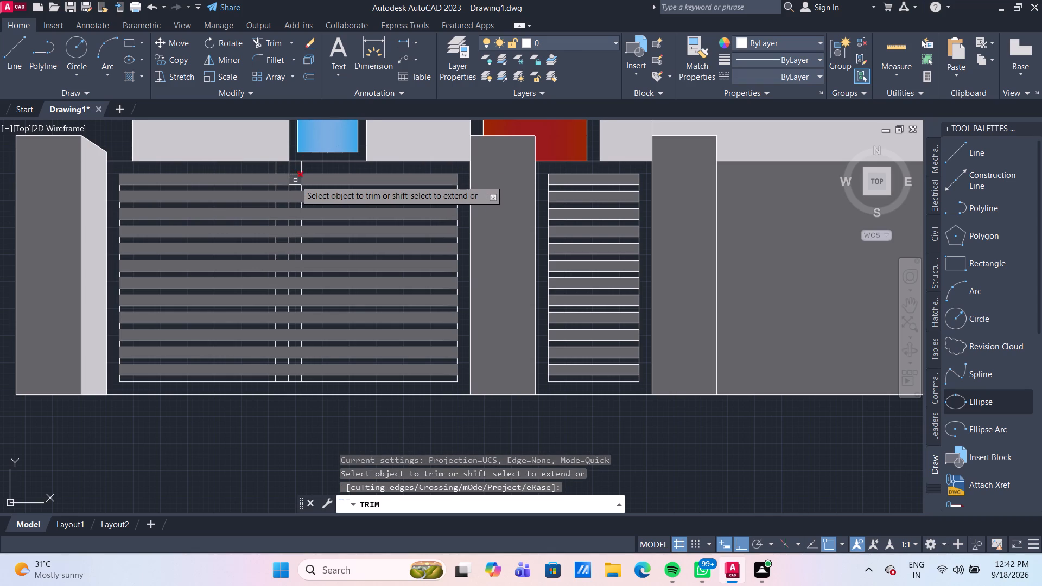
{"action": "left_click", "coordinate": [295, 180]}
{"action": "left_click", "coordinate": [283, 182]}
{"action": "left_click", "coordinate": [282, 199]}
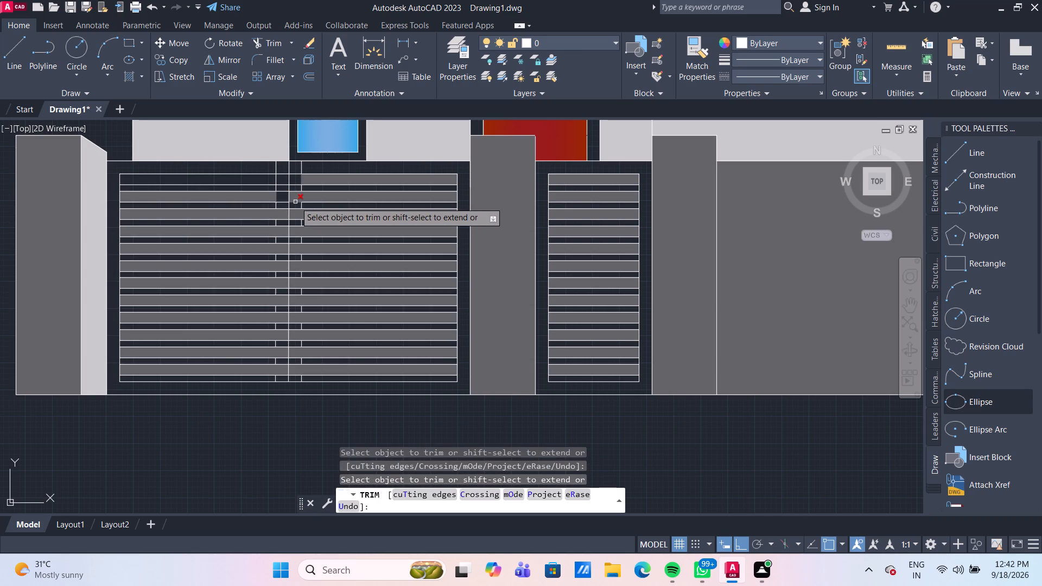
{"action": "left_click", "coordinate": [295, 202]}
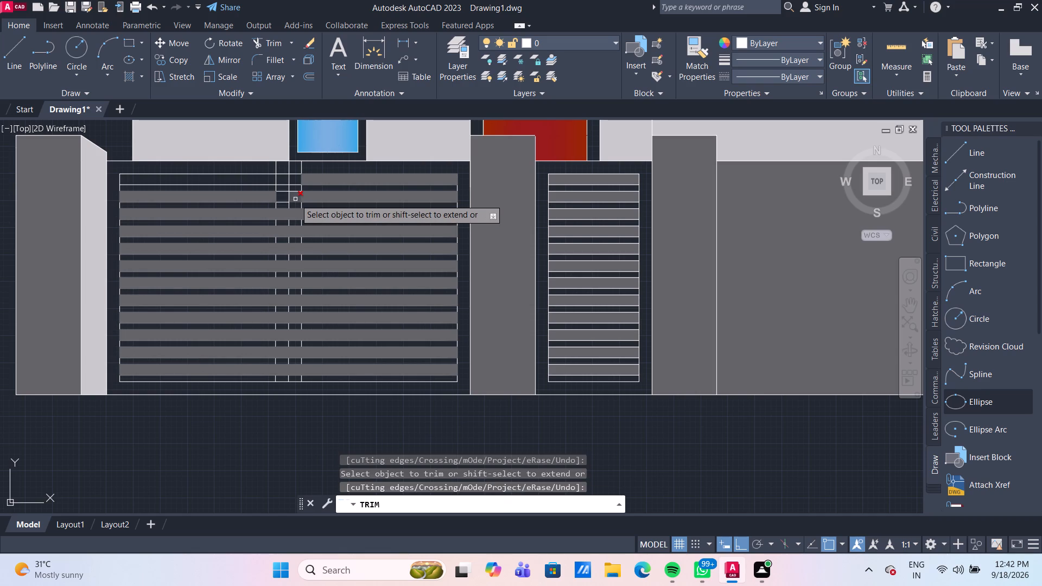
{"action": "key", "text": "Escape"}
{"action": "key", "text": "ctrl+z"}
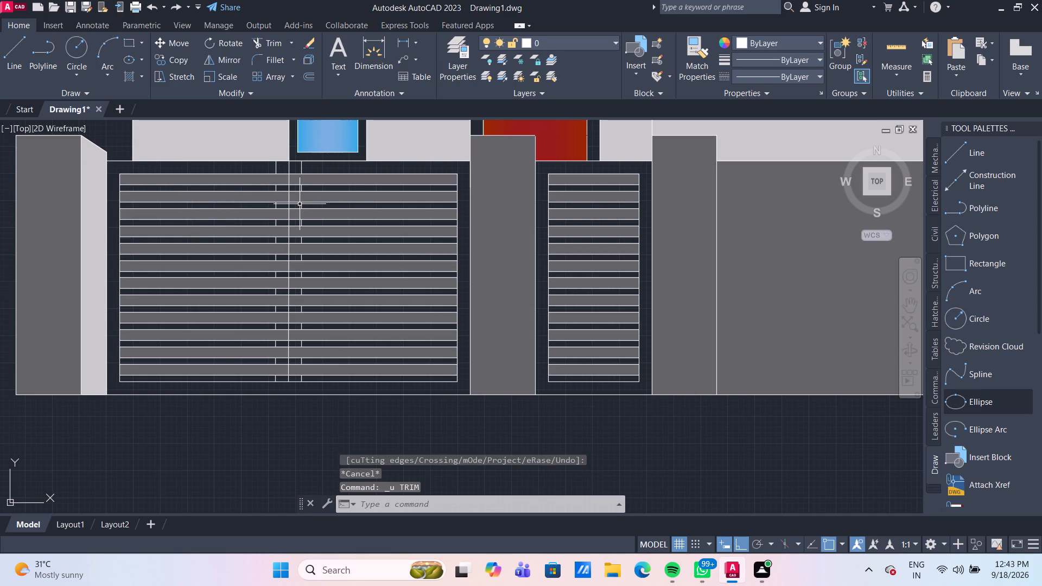
Trim the large gate panel's top dark grey band on both sides of the centre line, between the offset lines.
{"action": "left_click", "coordinate": [269, 43]}
{"action": "left_click", "coordinate": [283, 180]}
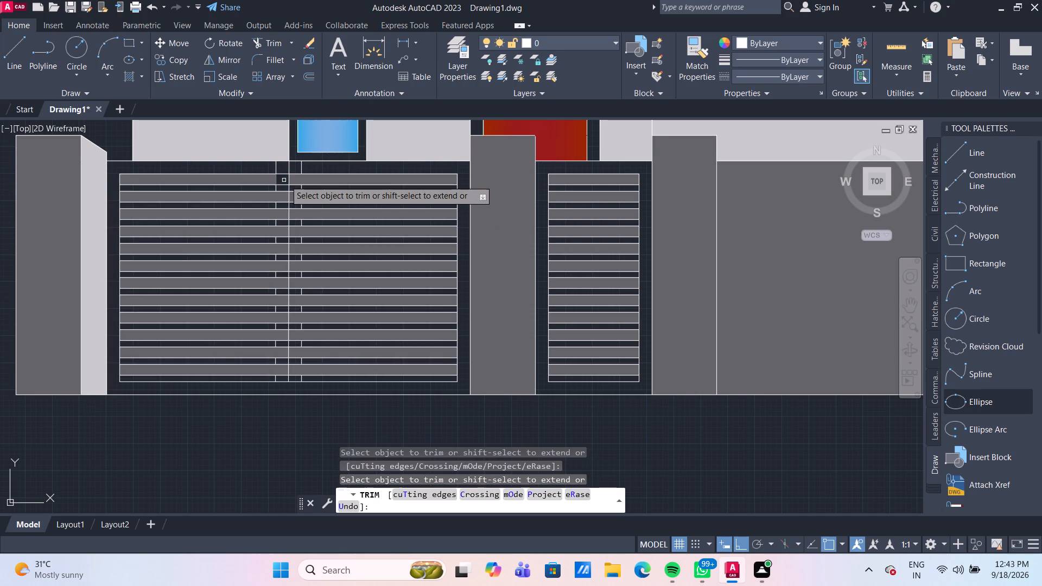
{"action": "left_click", "coordinate": [298, 179]}
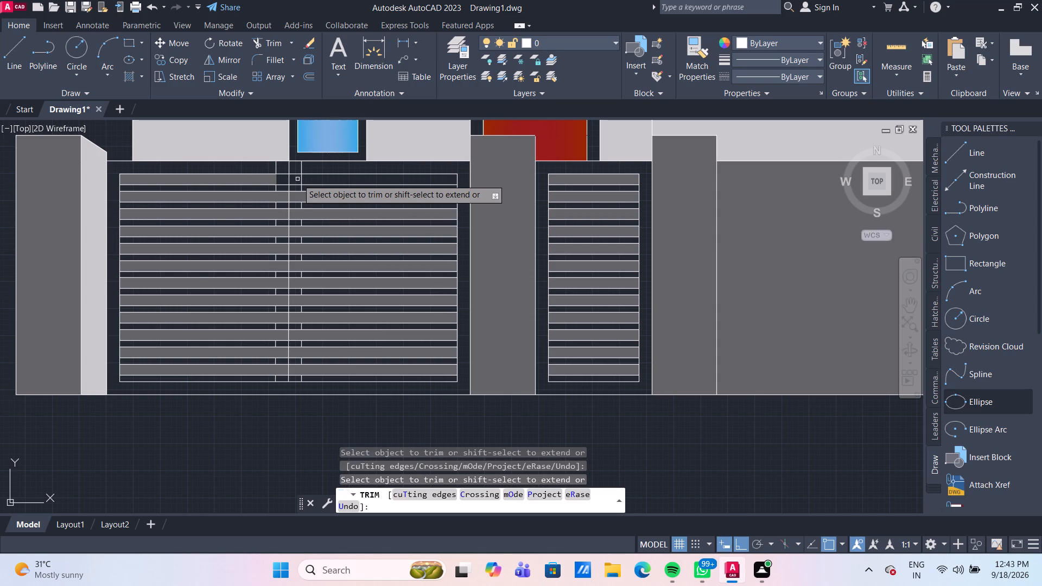
{"action": "key", "text": "Escape"}
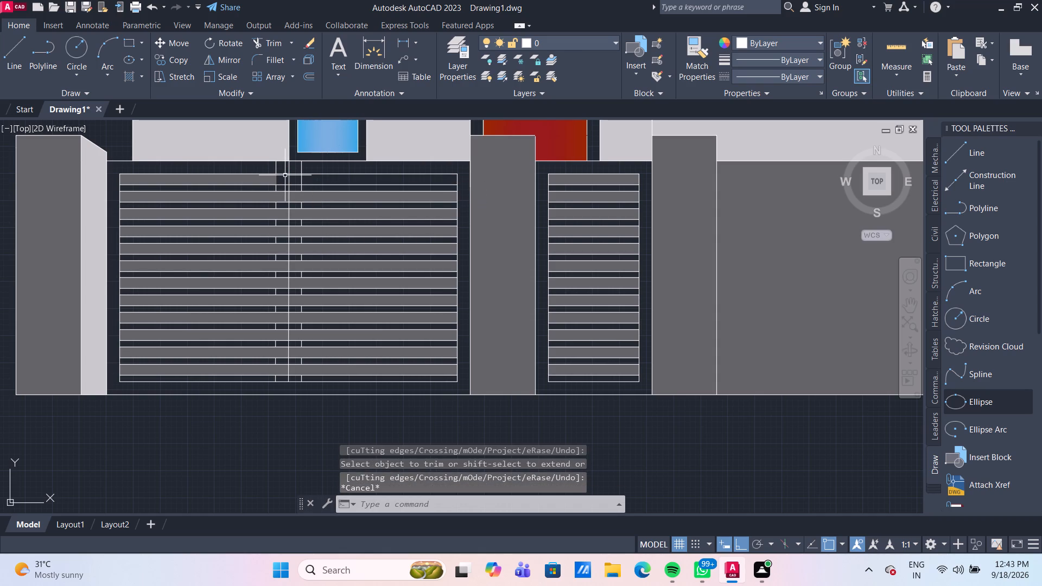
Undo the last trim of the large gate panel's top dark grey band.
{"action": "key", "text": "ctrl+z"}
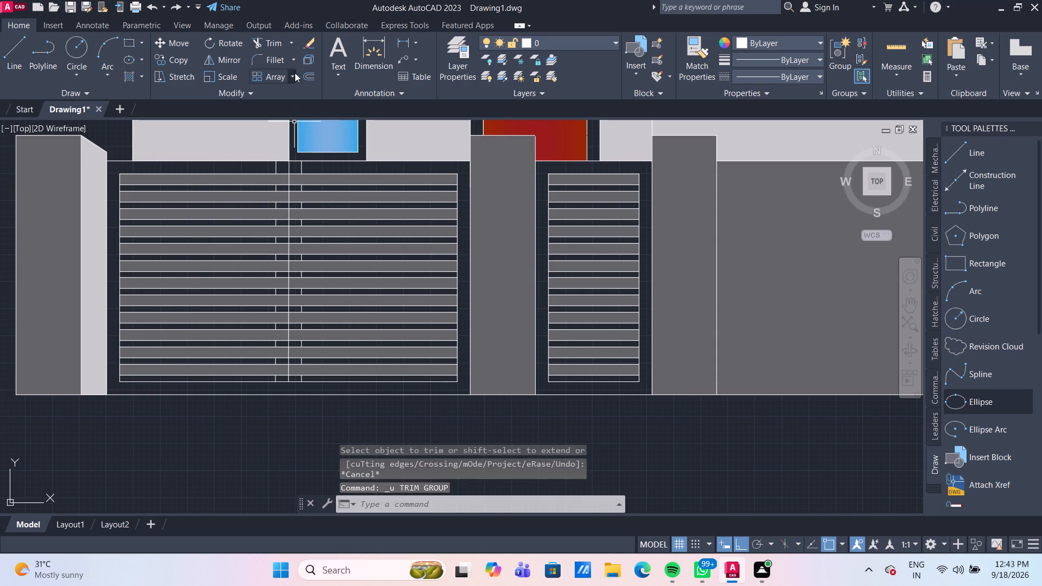
Trim the fill of the large gate's top five dark grey bands between the offset lines, on both sides of the centre line.
{"action": "left_click", "coordinate": [281, 39]}
{"action": "scroll", "coordinate": [290, 184], "scroll_direction": "up", "scroll_amount": 1}
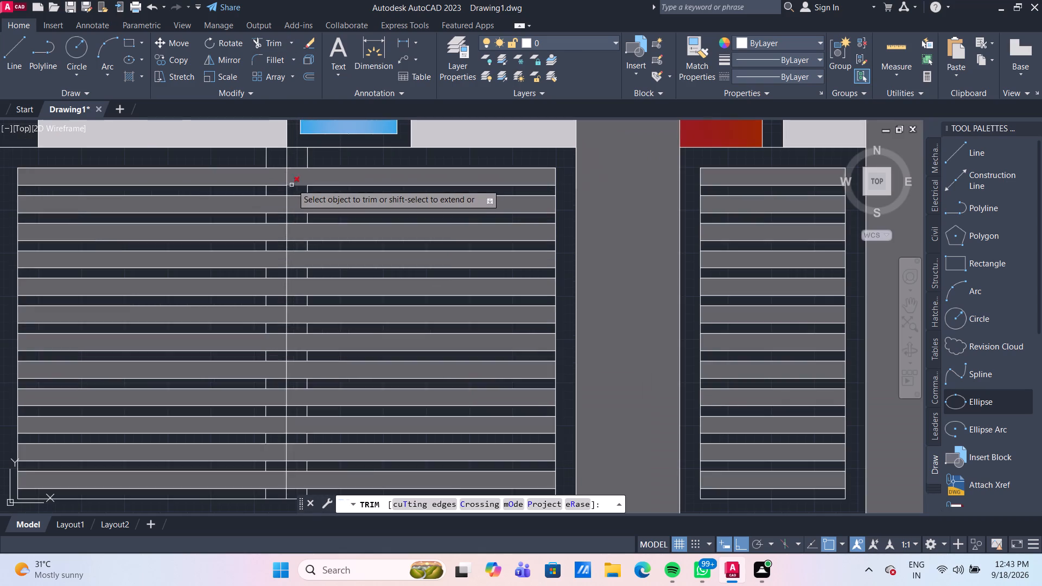
{"action": "left_click", "coordinate": [298, 177]}
{"action": "left_click", "coordinate": [280, 177]}
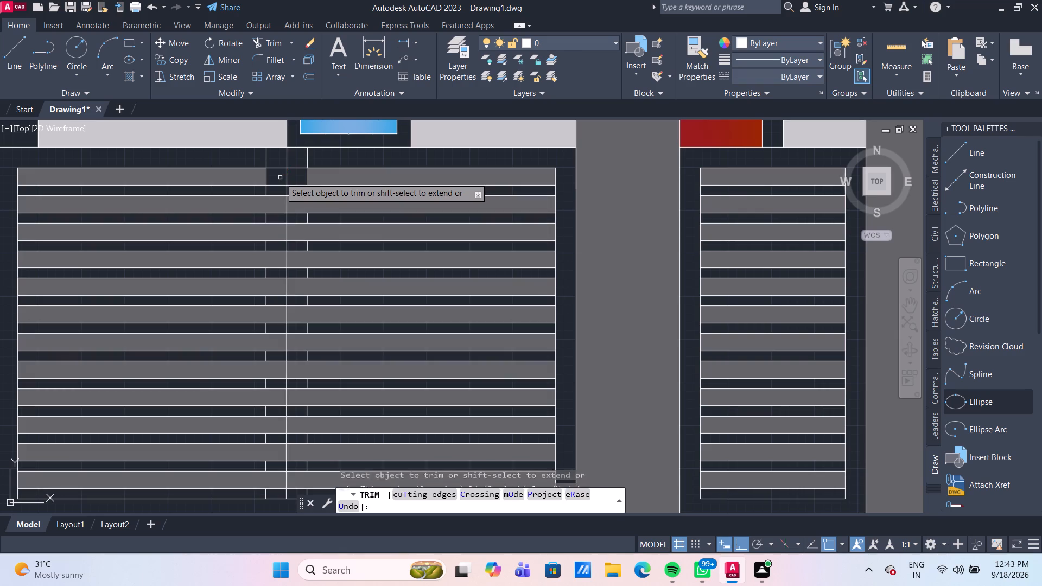
{"action": "left_click", "coordinate": [280, 208]}
{"action": "left_click", "coordinate": [297, 203]}
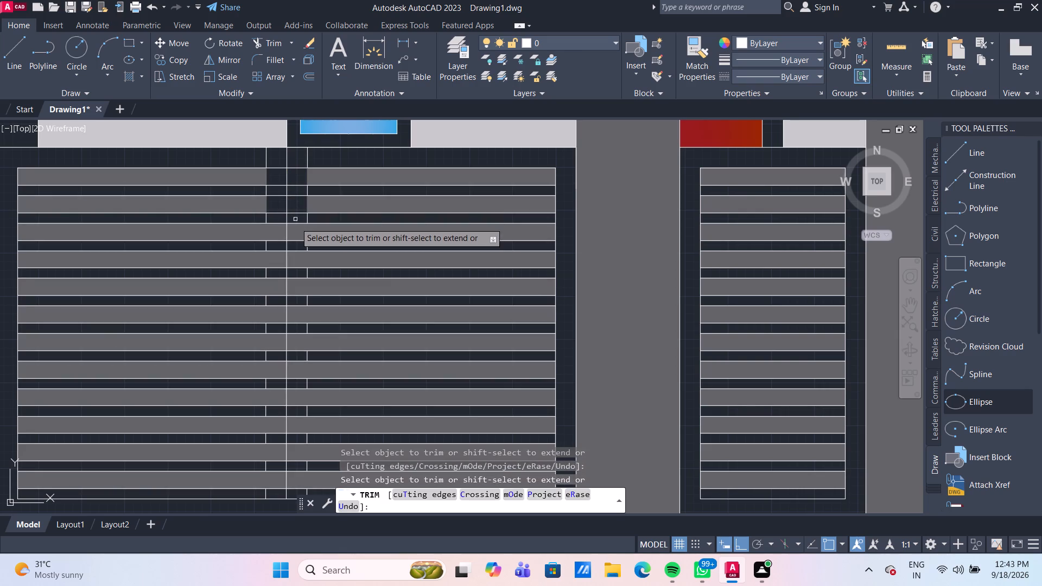
{"action": "left_click", "coordinate": [296, 230]}
{"action": "left_click", "coordinate": [280, 232]}
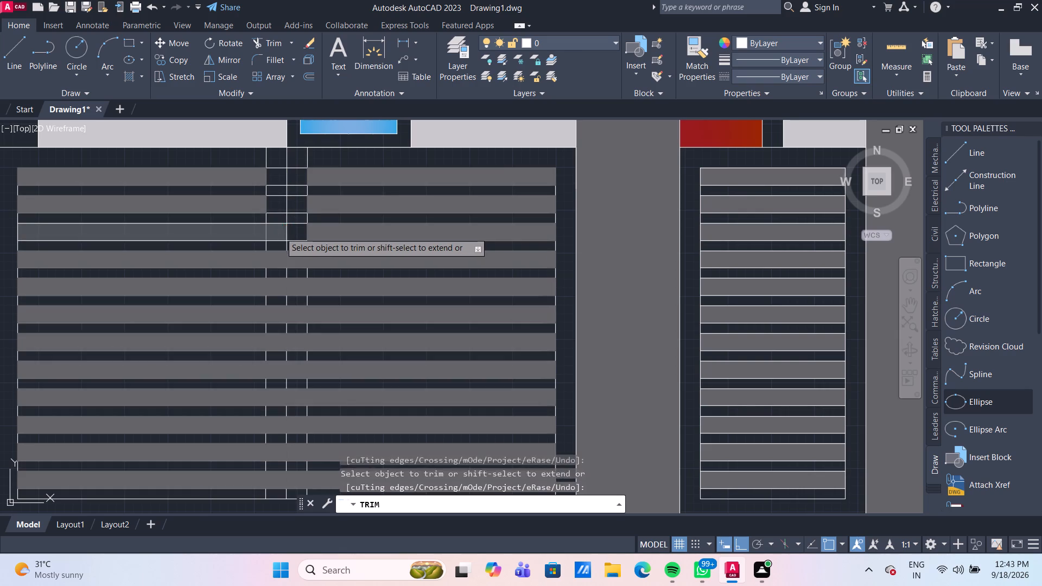
{"action": "left_click", "coordinate": [281, 263]}
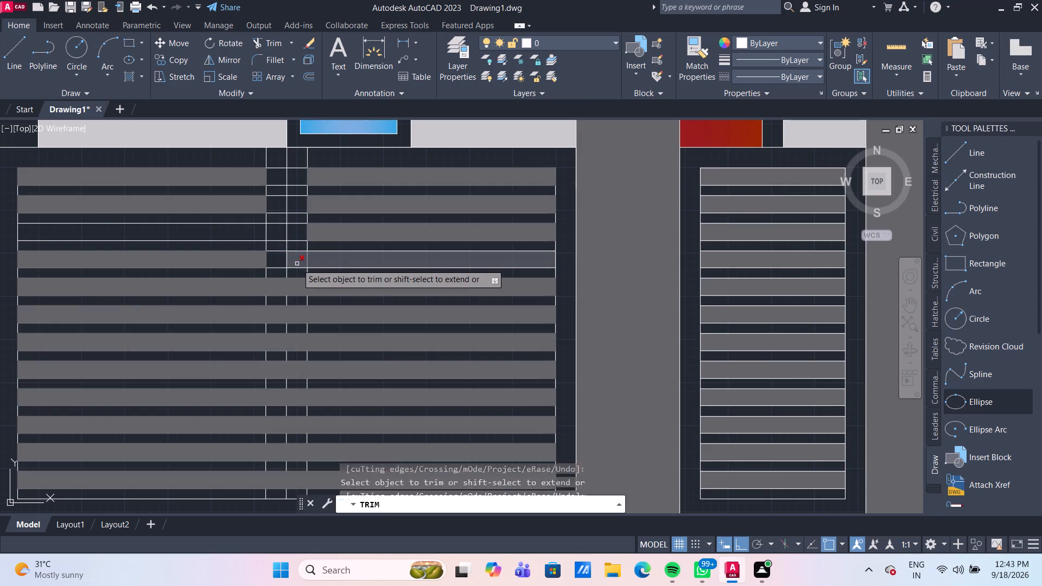
{"action": "left_click", "coordinate": [297, 264]}
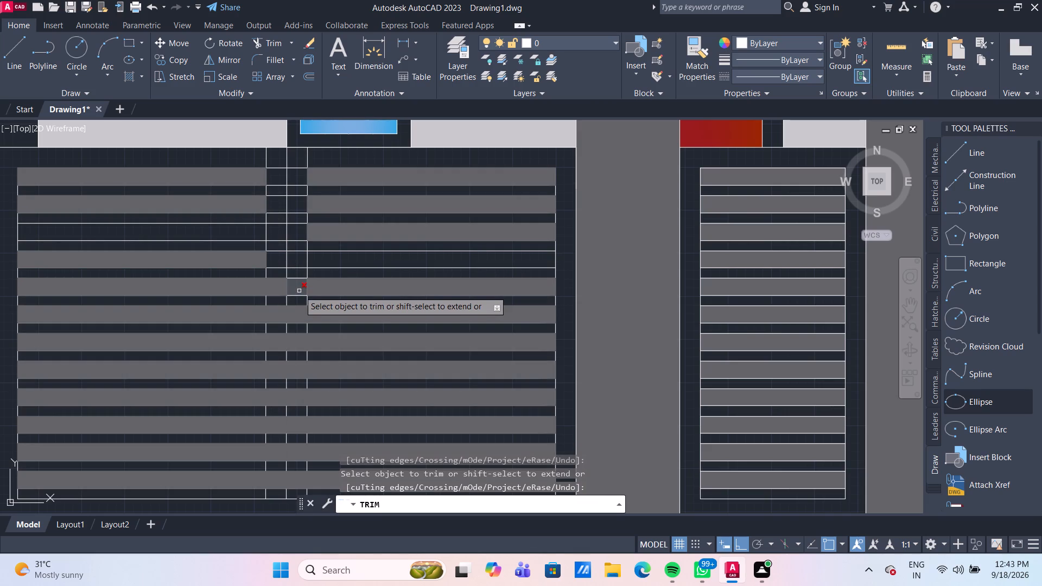
{"action": "left_click", "coordinate": [299, 287]}
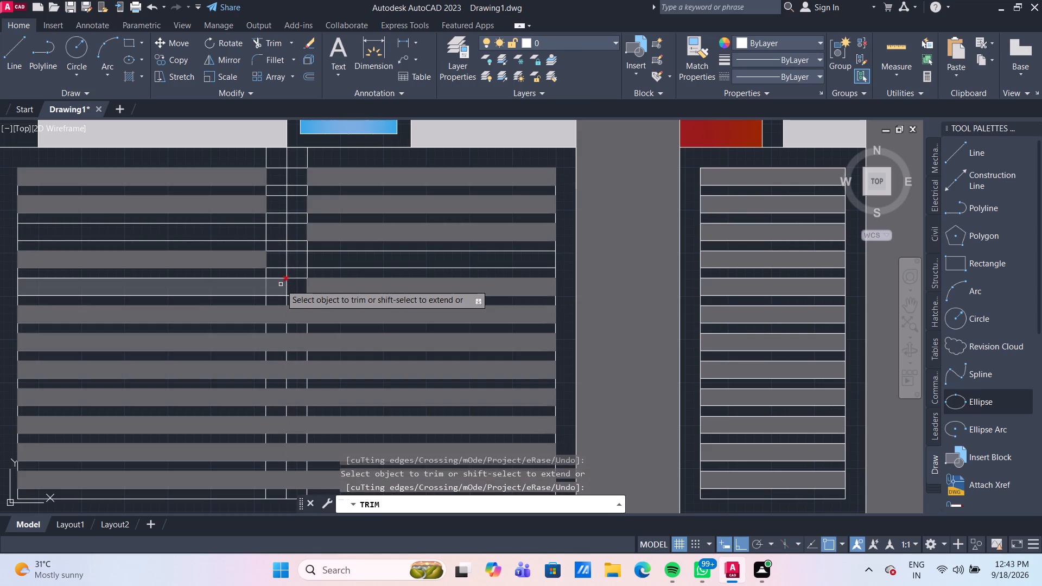
{"action": "left_click", "coordinate": [281, 284]}
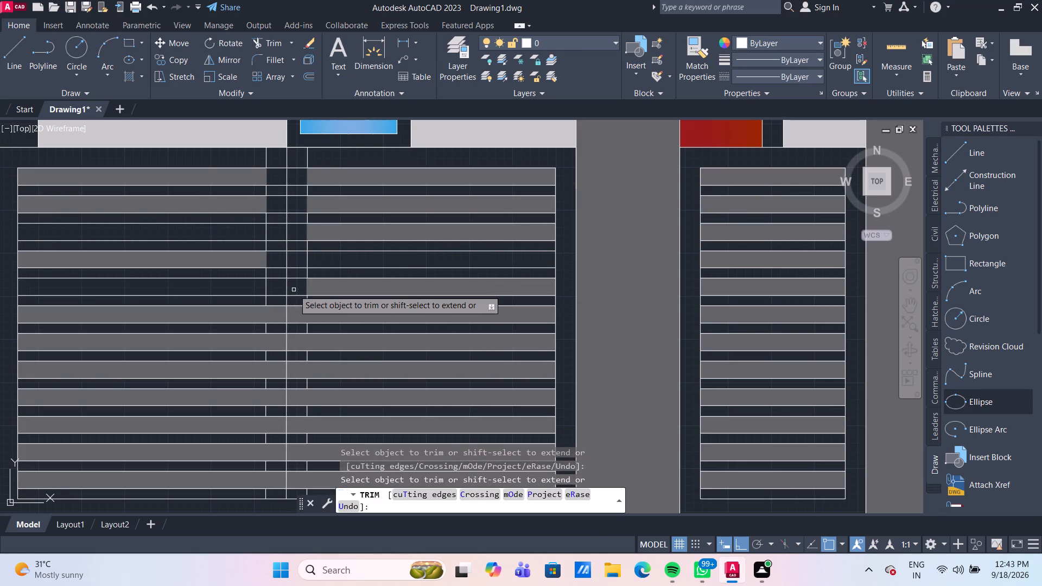
Trim the fill of the large gate's remaining seven dark grey bands between the offset lines, on both sides of the centre line.
{"action": "middle_click_drag", "start_coordinate": [294, 290], "coordinate": [290, 219]}
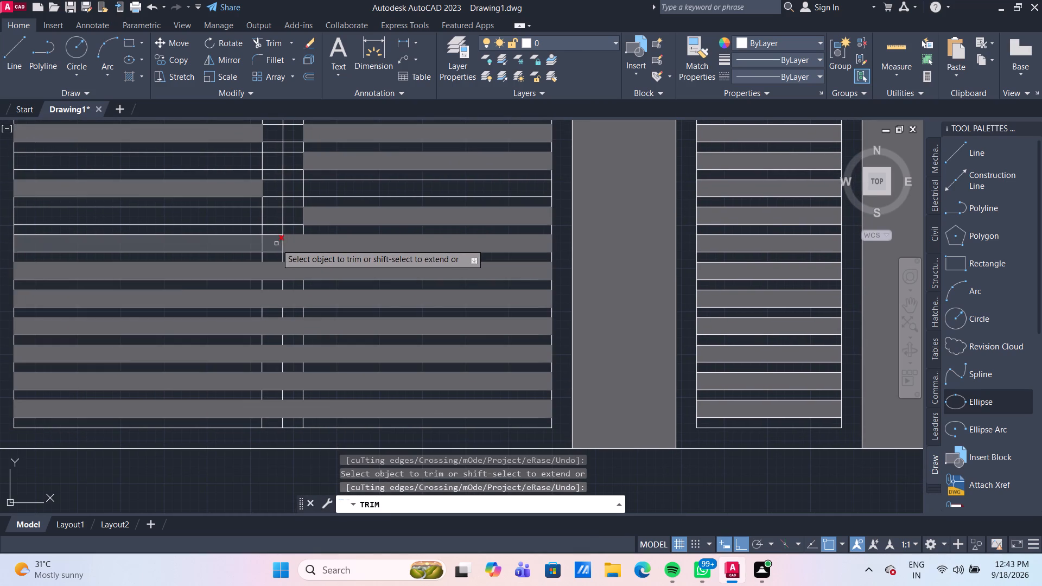
{"action": "left_click", "coordinate": [276, 244]}
{"action": "left_click", "coordinate": [290, 246]}
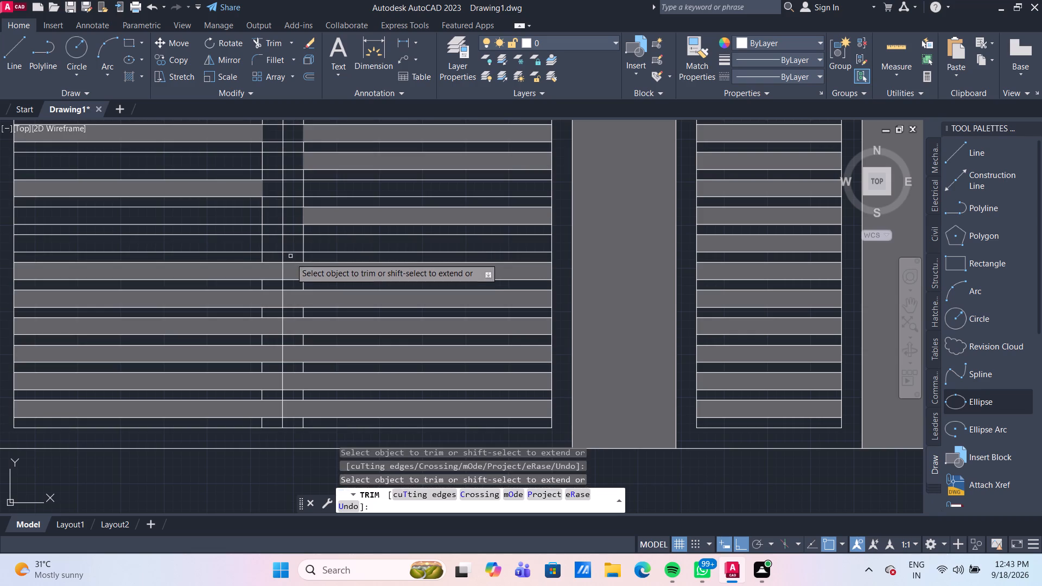
{"action": "left_click", "coordinate": [291, 268]}
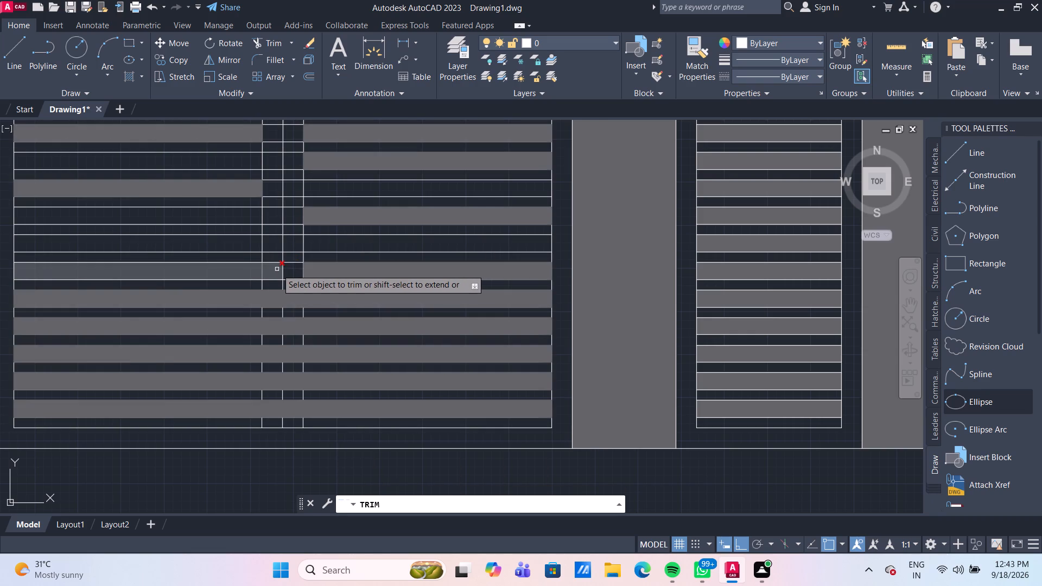
{"action": "left_click", "coordinate": [277, 269]}
{"action": "left_click", "coordinate": [291, 297]}
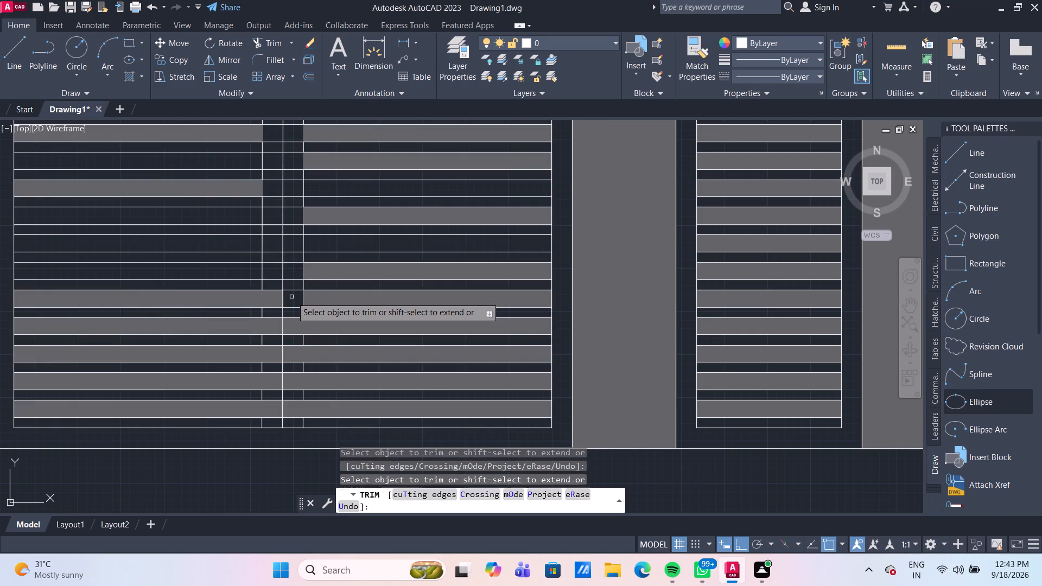
{"action": "left_click", "coordinate": [278, 298]}
{"action": "left_click", "coordinate": [275, 326]}
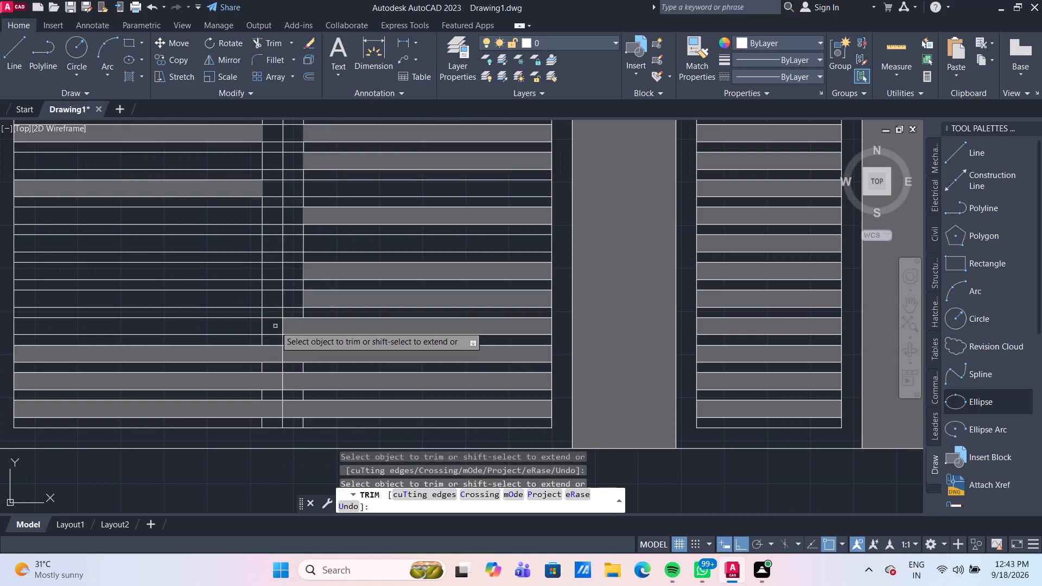
{"action": "left_click", "coordinate": [290, 327]}
{"action": "left_click", "coordinate": [293, 357]}
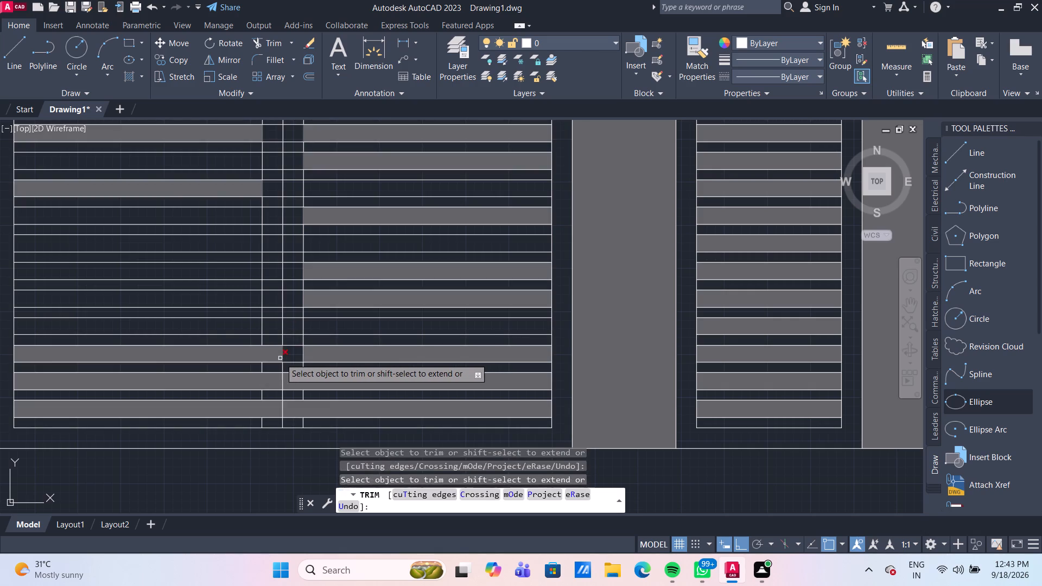
{"action": "left_click", "coordinate": [279, 358]}
{"action": "left_click", "coordinate": [276, 384]}
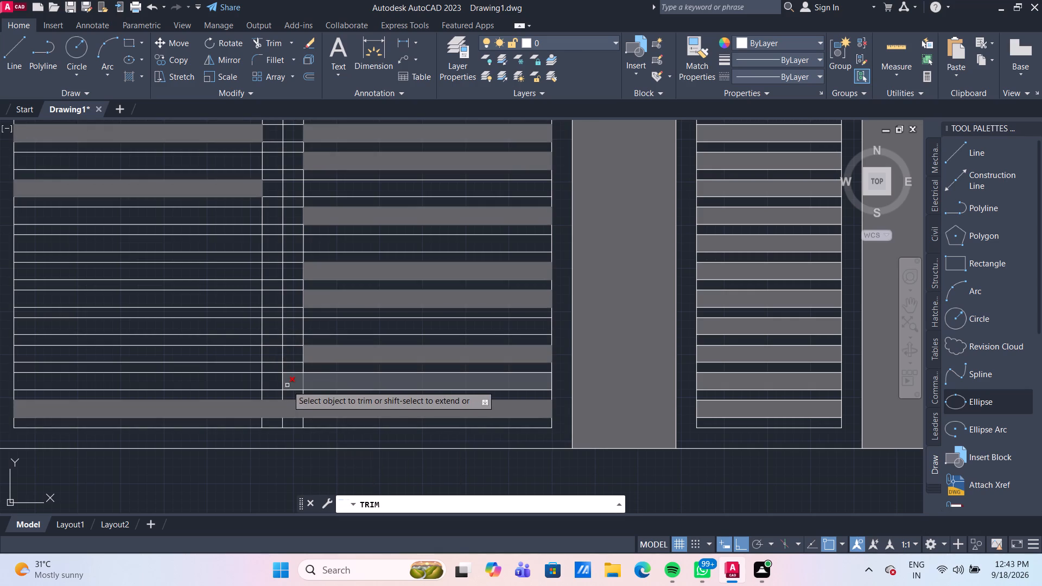
{"action": "left_click", "coordinate": [289, 383]}
{"action": "left_click", "coordinate": [291, 409]}
{"action": "left_click", "coordinate": [279, 410]}
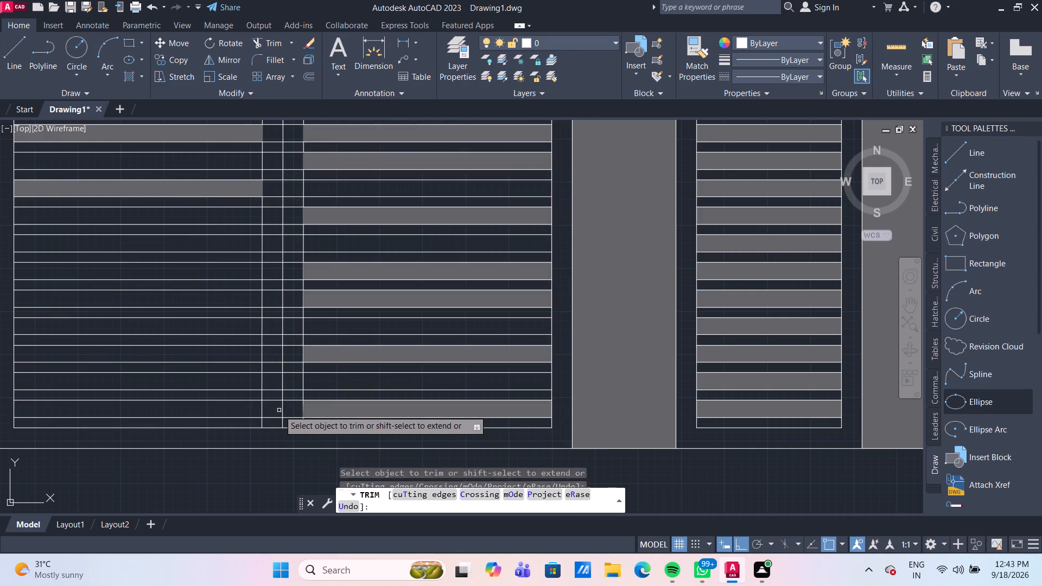
{"action": "scroll", "coordinate": [308, 435], "scroll_direction": "down", "scroll_amount": 2}
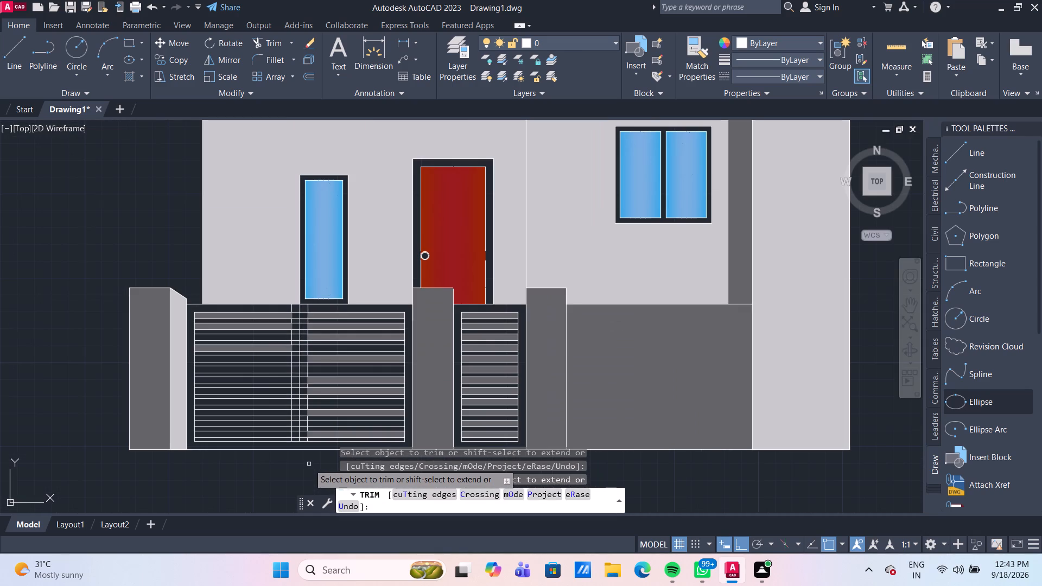
{"action": "key", "text": "Escape"}
Fence-trim the large gate's horizontal band lines between the two offset lines, on both sides of the centre line.
{"action": "type", "text": "TR"}
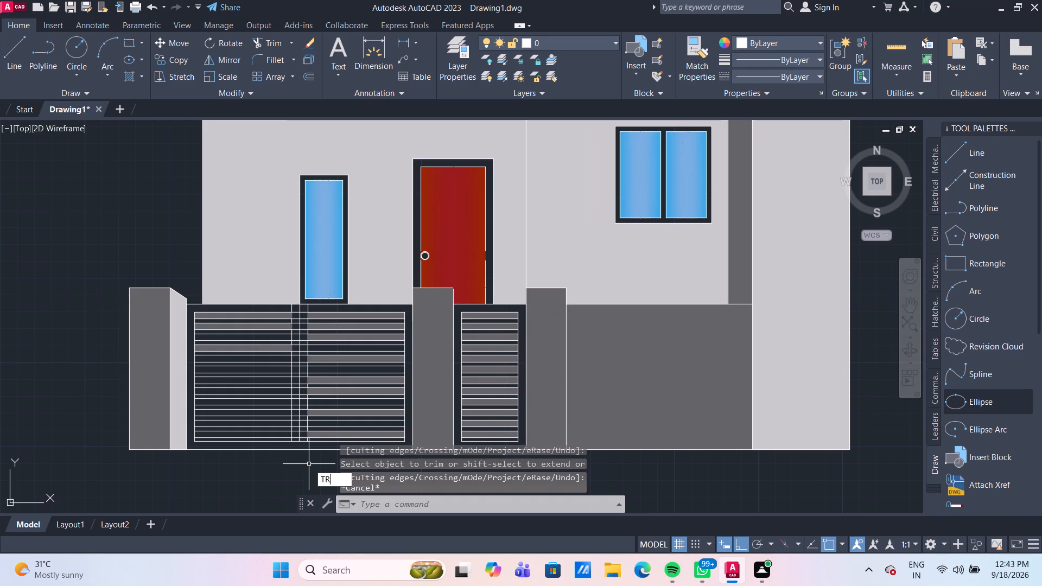
{"action": "key", "text": "Return"}
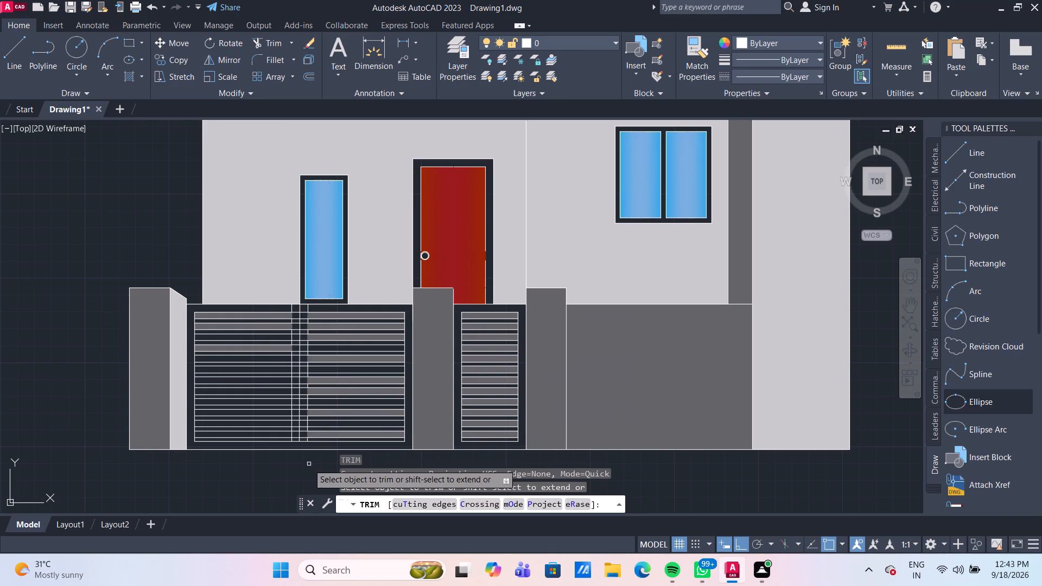
{"action": "scroll", "coordinate": [324, 328], "scroll_direction": "up", "scroll_amount": 1}
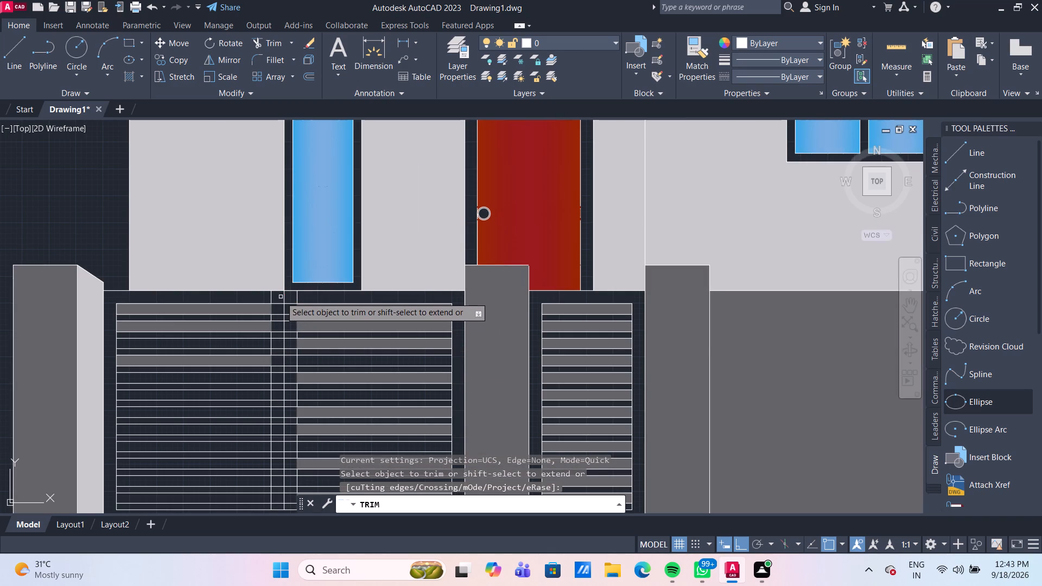
{"action": "left_click", "coordinate": [277, 299]}
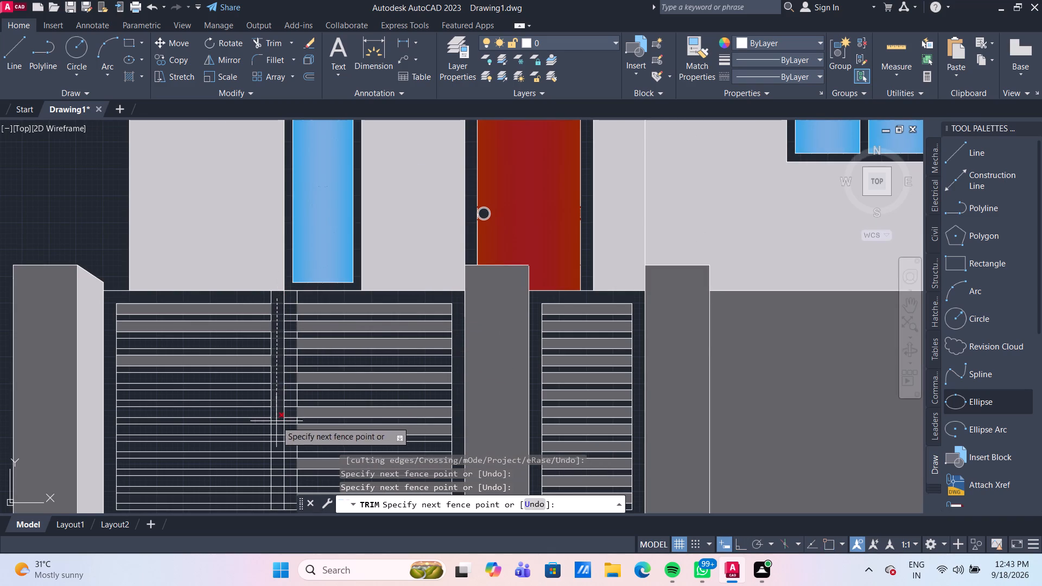
{"action": "middle_click_drag", "start_coordinate": [279, 421], "coordinate": [281, 332]}
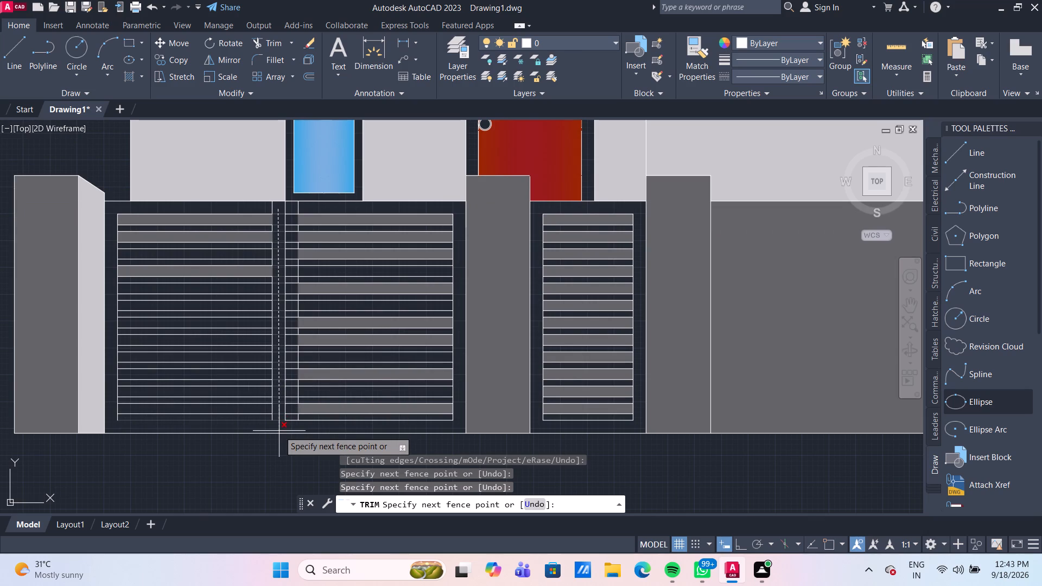
{"action": "left_click", "coordinate": [279, 428]}
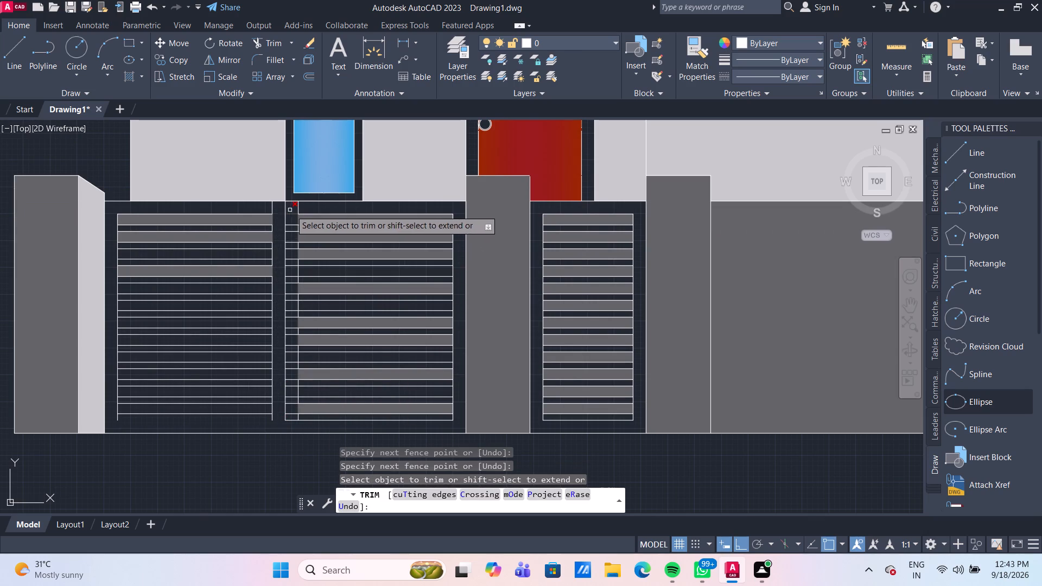
{"action": "left_click", "coordinate": [293, 210]}
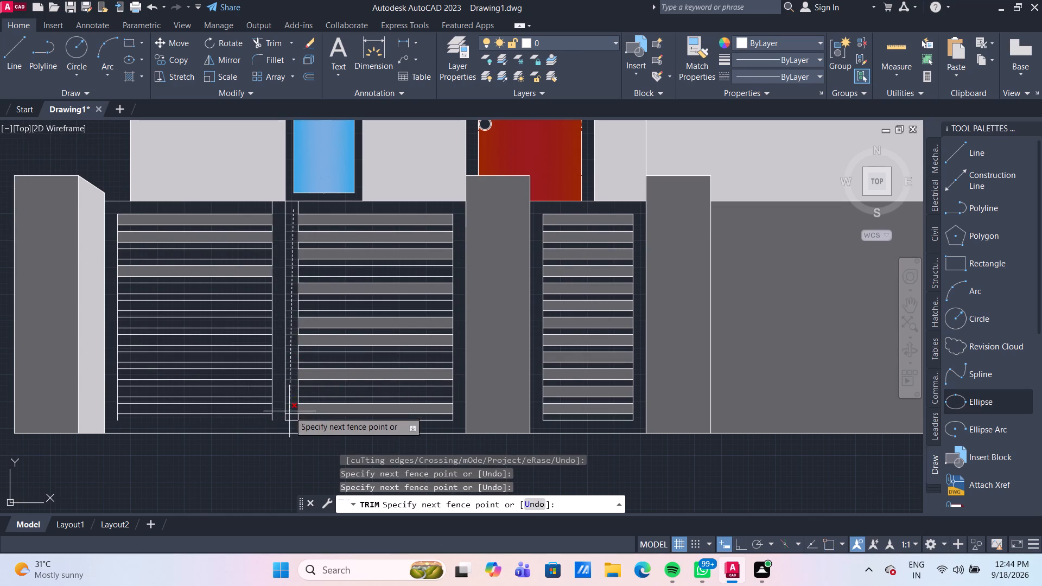
{"action": "left_click", "coordinate": [291, 425]}
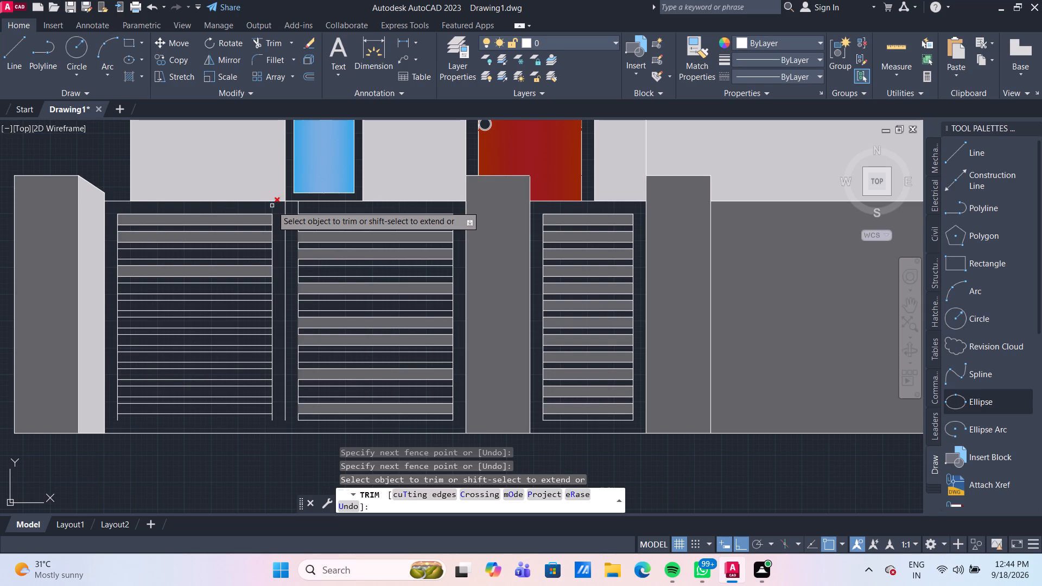
Trim away the large gate's centre line and the offset lines' short ends above the banded panels.
{"action": "left_click", "coordinate": [272, 206]}
{"action": "left_click", "coordinate": [284, 208]}
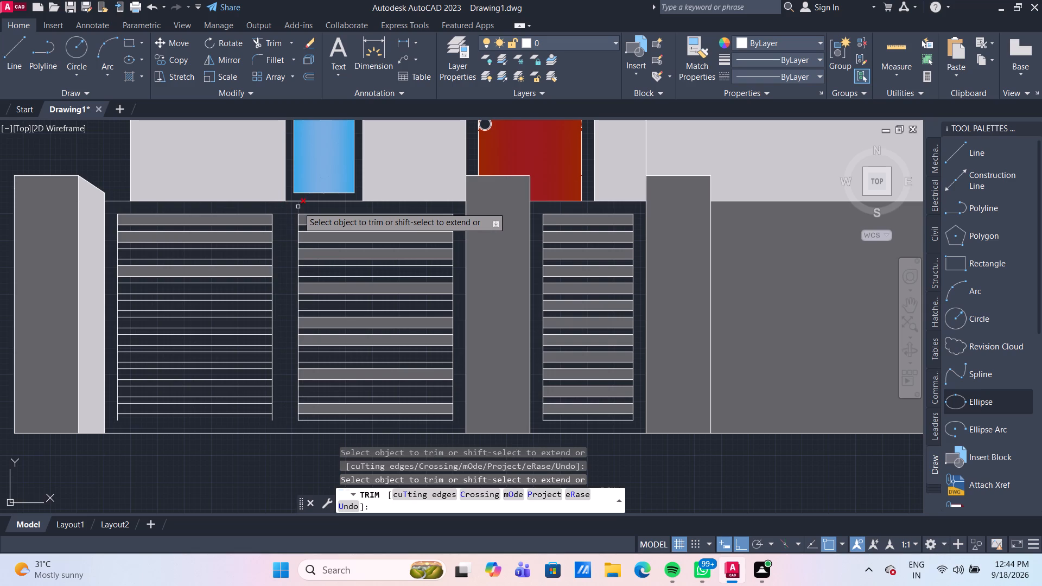
{"action": "left_click", "coordinate": [298, 207]}
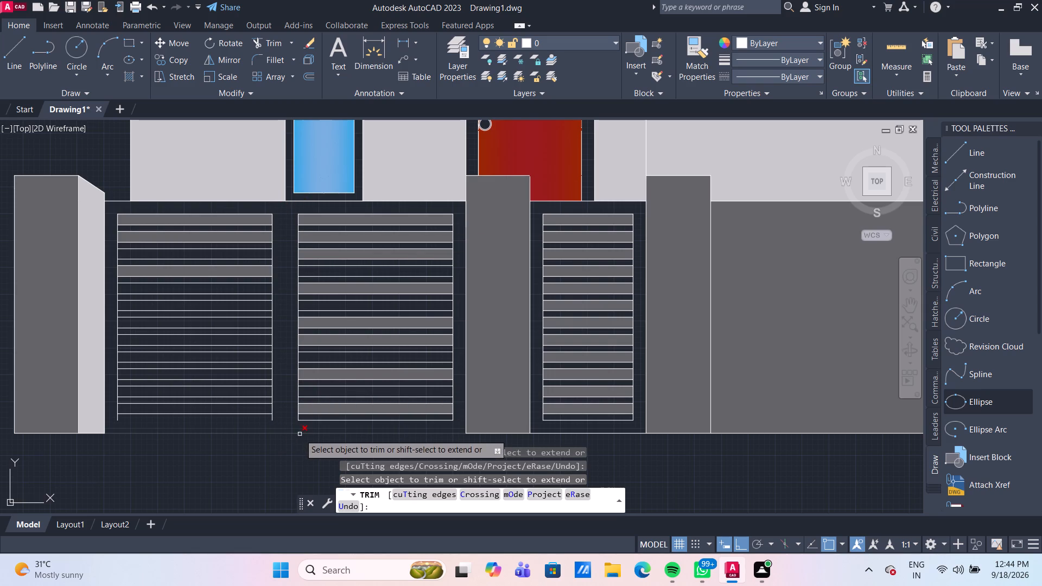
{"action": "key", "text": "Escape"}
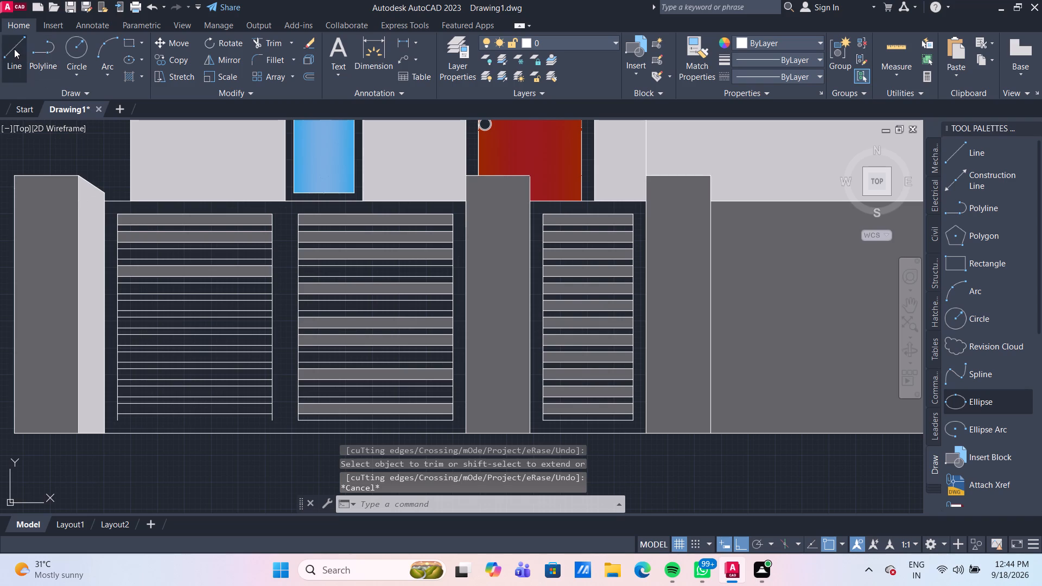
Draw a line closing the bottom edge of the large gate's left banded panel, between its two lower corners.
{"action": "left_click", "coordinate": [14, 49]}
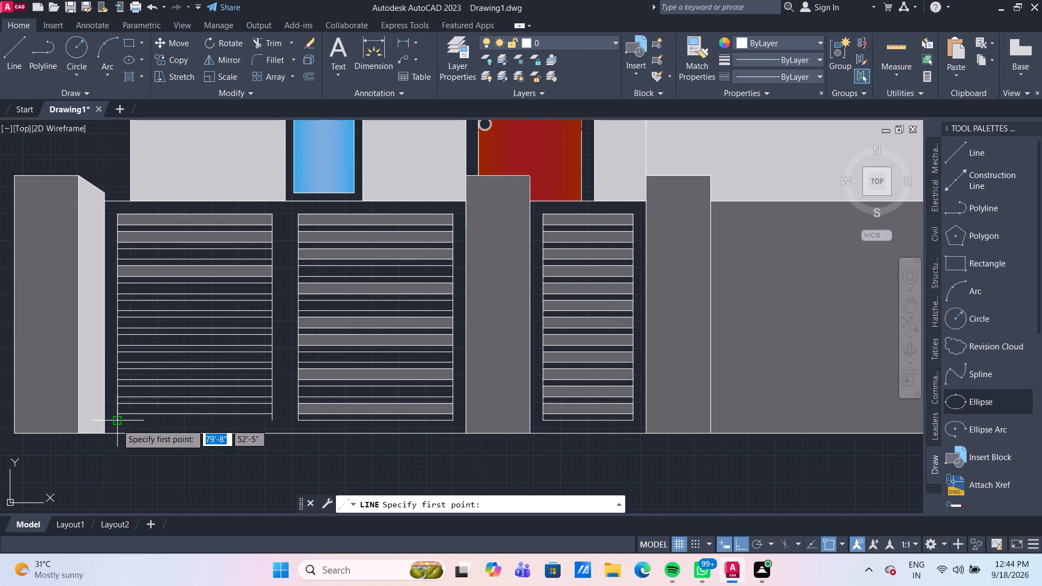
{"action": "left_click", "coordinate": [116, 424]}
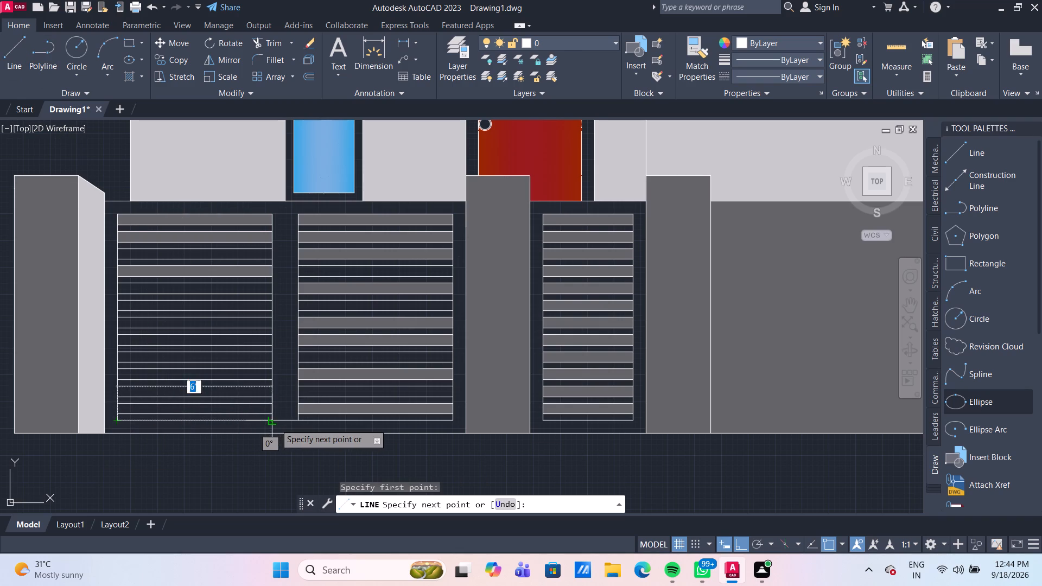
{"action": "left_click", "coordinate": [275, 424]}
{"action": "key", "text": "Escape"}
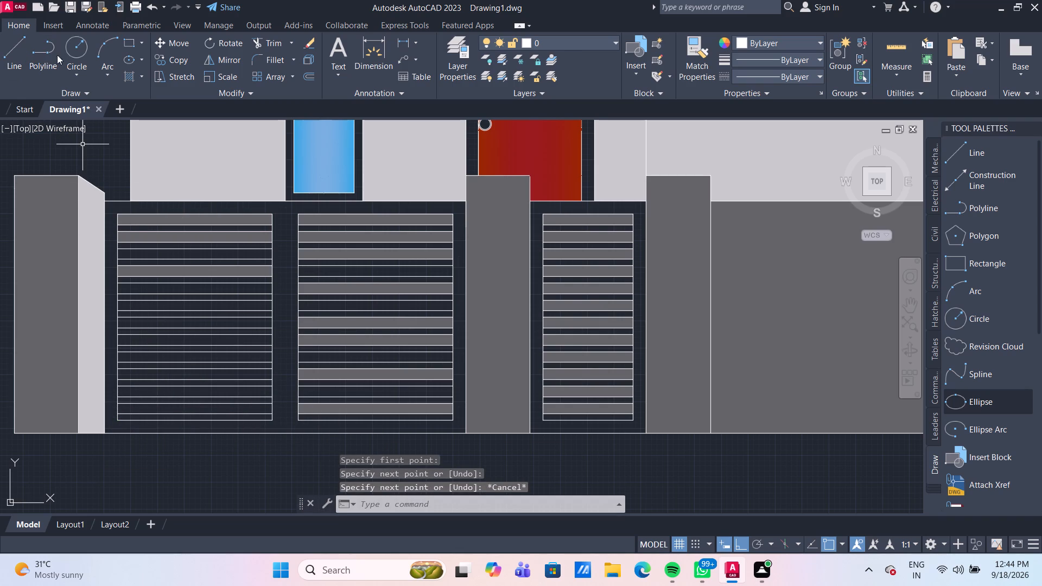
Hatch the large gate's left panel, filling its nine remaining empty wide bands with solid dark grey 99,100,102.
{"action": "left_click", "coordinate": [128, 76]}
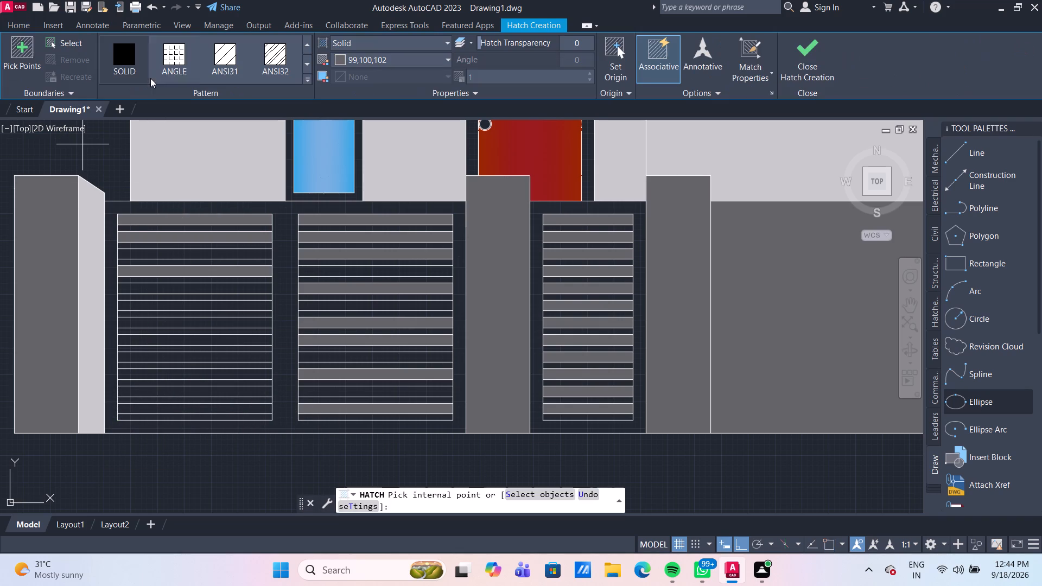
{"action": "left_click", "coordinate": [176, 256]}
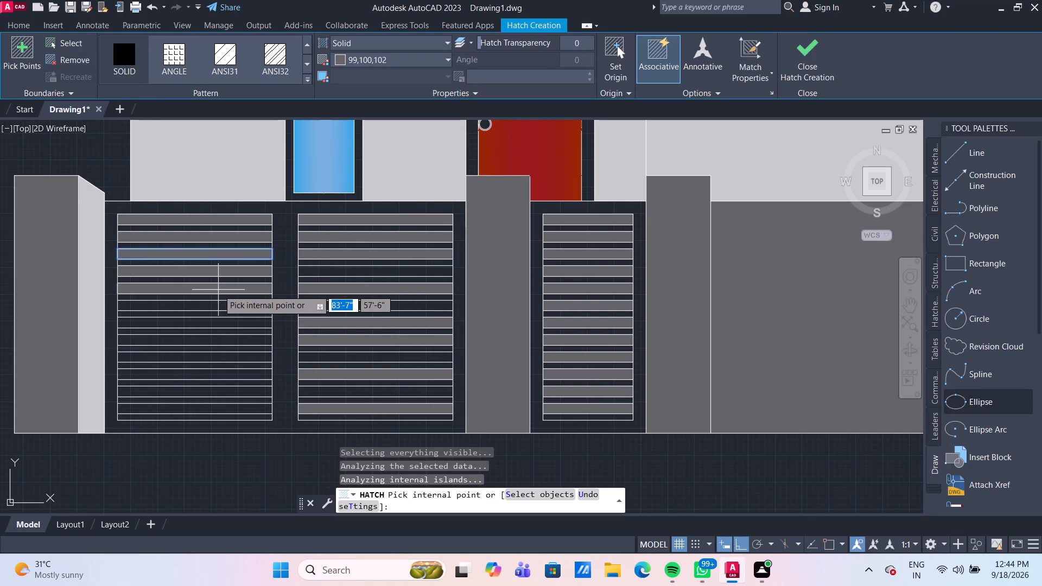
{"action": "left_click", "coordinate": [218, 290]}
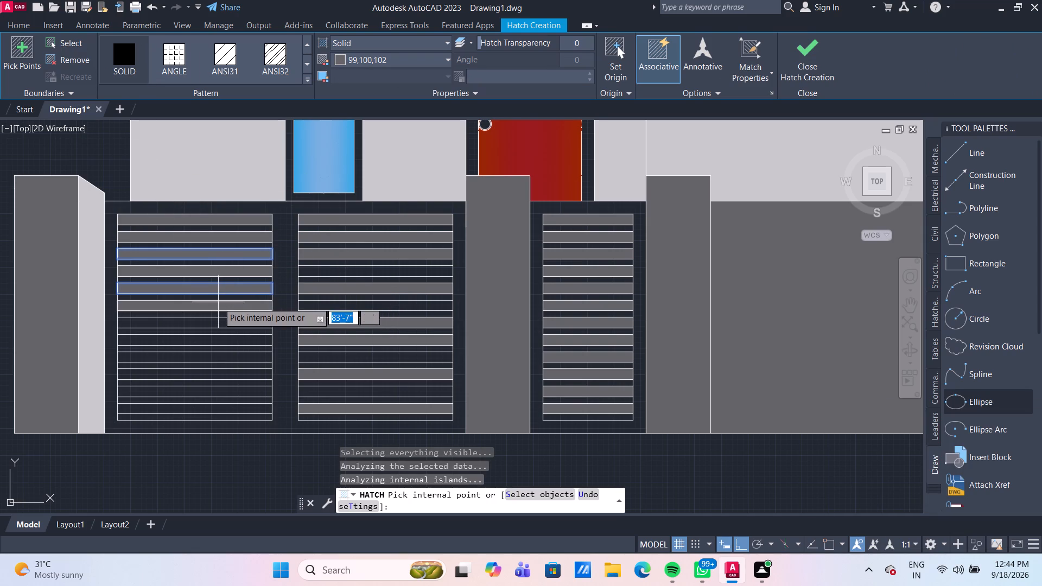
{"action": "left_click", "coordinate": [218, 305]}
{"action": "left_click", "coordinate": [214, 323]}
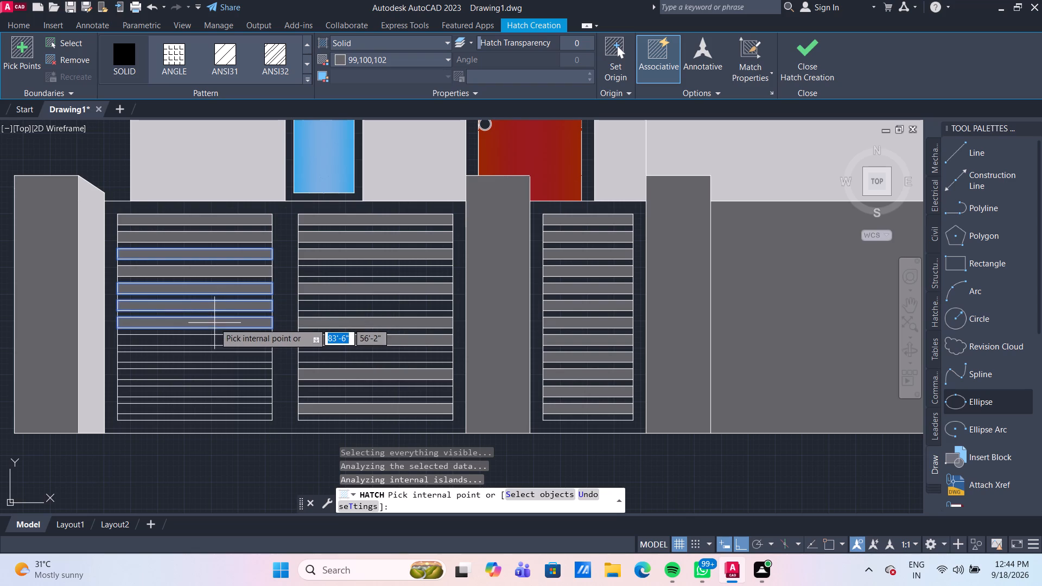
{"action": "left_click", "coordinate": [215, 341]}
{"action": "left_click", "coordinate": [217, 357]}
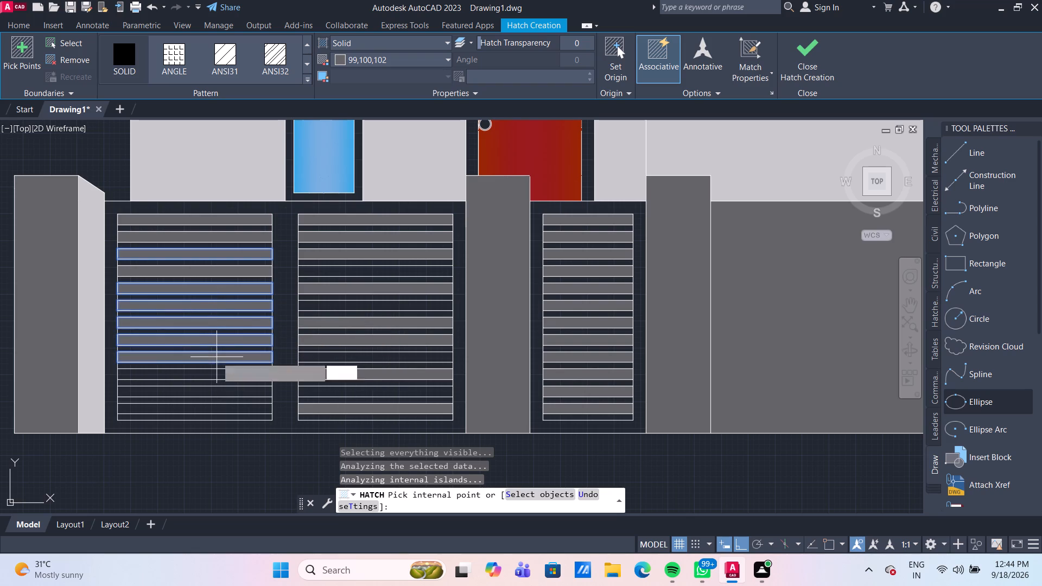
{"action": "left_click", "coordinate": [214, 376]}
{"action": "left_click", "coordinate": [214, 392]}
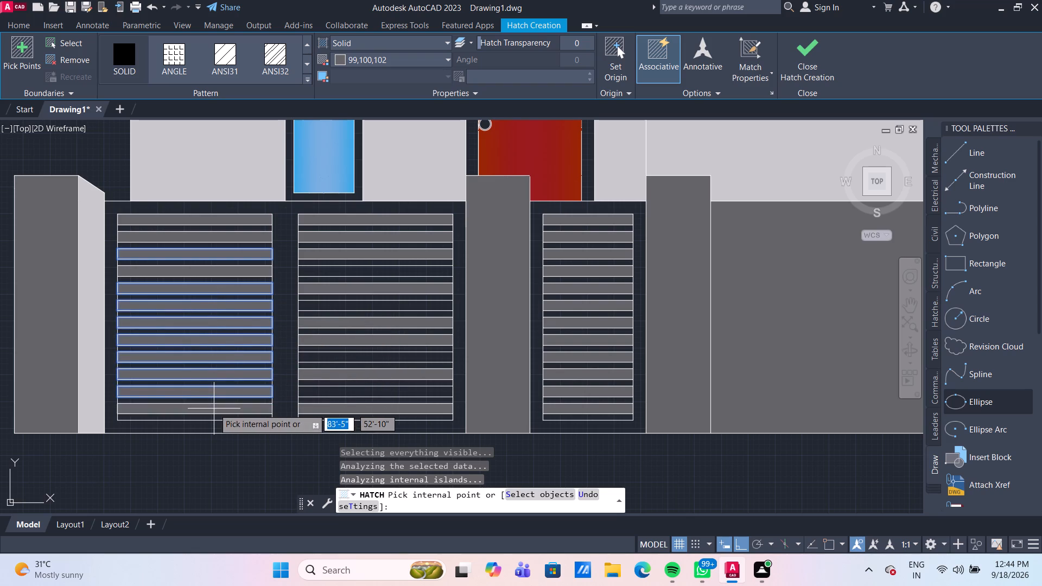
{"action": "left_click", "coordinate": [214, 409]}
Fill the four empty wide bands of the large gate's right panel with the same solid dark grey hatch.
{"action": "left_click", "coordinate": [336, 391]}
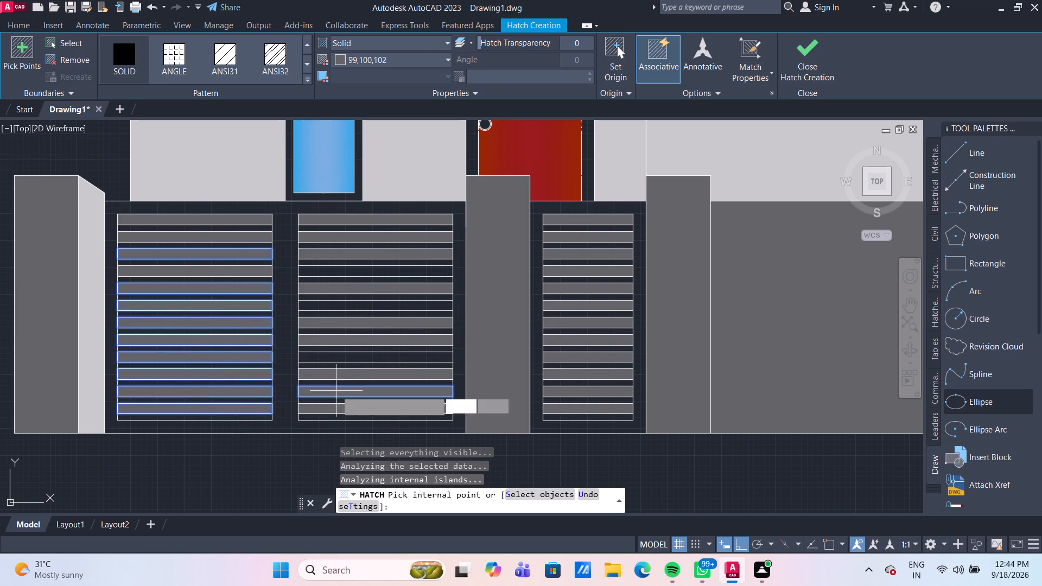
{"action": "left_click", "coordinate": [340, 360]}
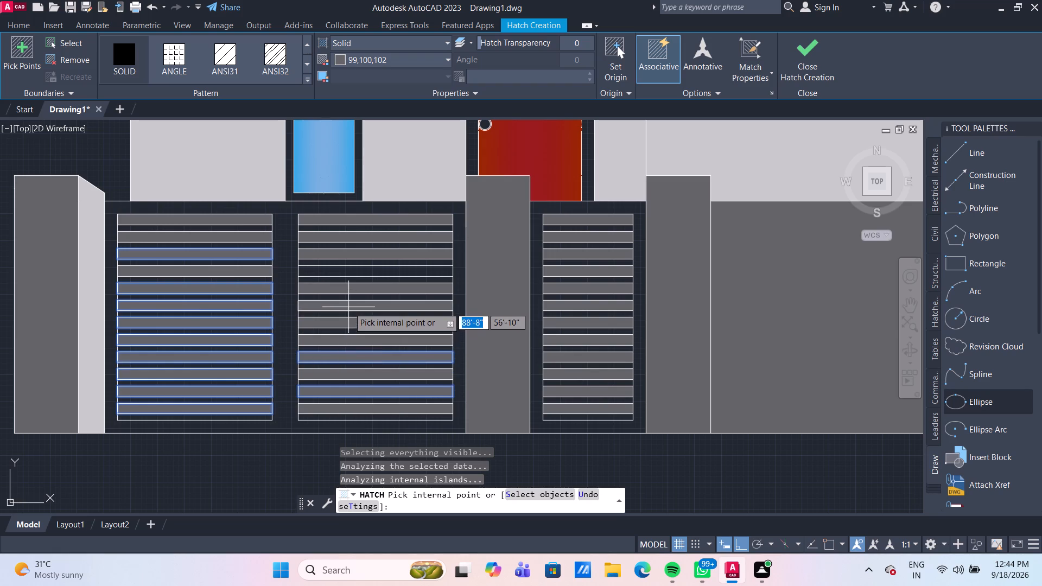
{"action": "left_click", "coordinate": [348, 307]}
{"action": "left_click", "coordinate": [351, 272]}
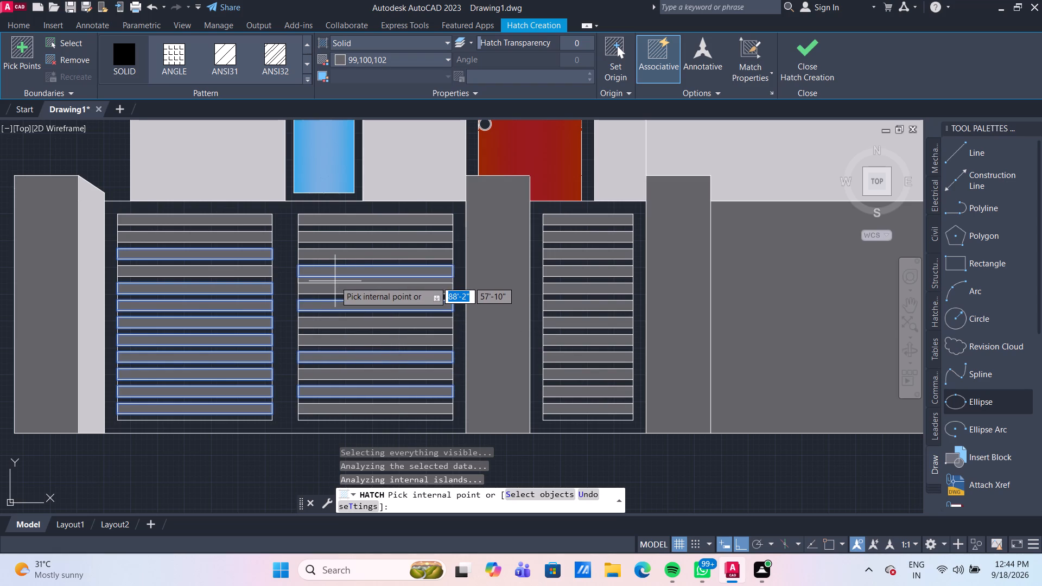
{"action": "key", "text": "Escape"}
Examine the elevation and the gate panels up close for band fills and remaining gaps.
{"action": "scroll", "coordinate": [344, 312], "scroll_direction": "down", "scroll_amount": 1}
{"action": "scroll", "coordinate": [390, 348], "scroll_direction": "down", "scroll_amount": 3}
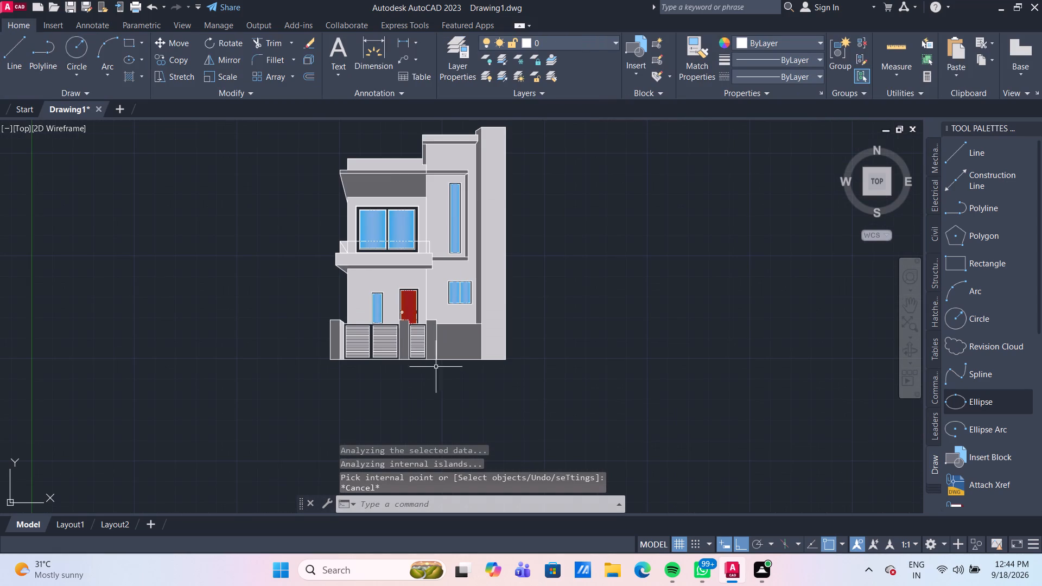
{"action": "scroll", "coordinate": [430, 371], "scroll_direction": "up", "scroll_amount": 2}
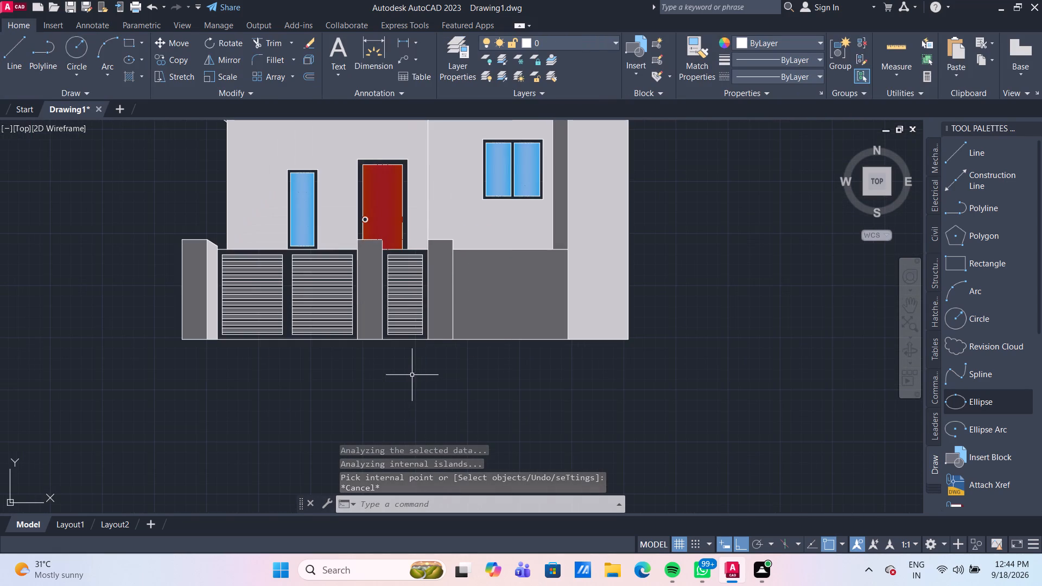
{"action": "scroll", "coordinate": [405, 364], "scroll_direction": "up", "scroll_amount": 2}
{"action": "middle_click_drag", "start_coordinate": [405, 362], "coordinate": [408, 438]}
{"action": "scroll", "coordinate": [408, 438], "scroll_direction": "down", "scroll_amount": 1}
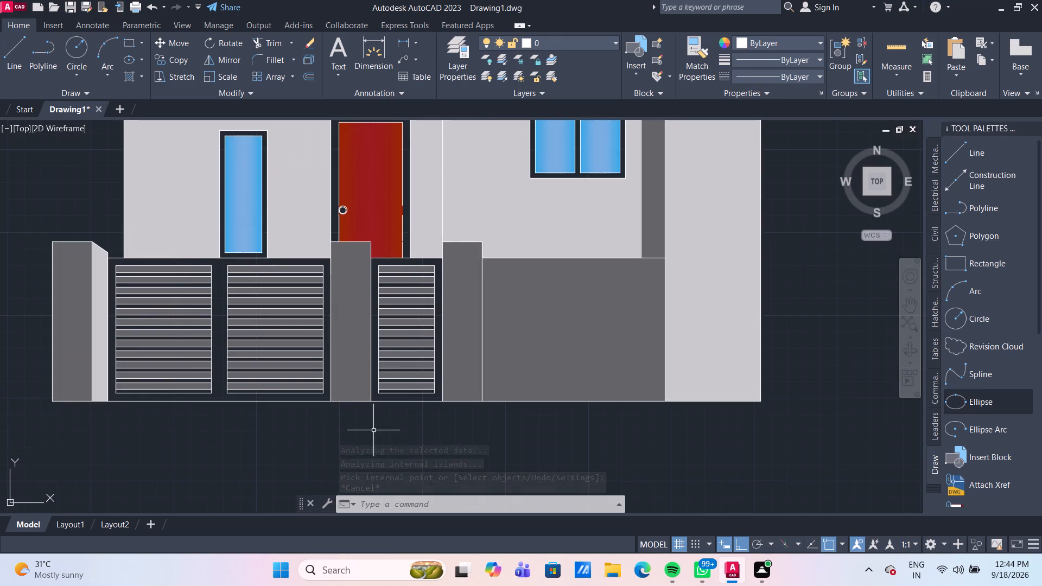
{"action": "middle_click_drag", "start_coordinate": [331, 431], "coordinate": [372, 404]}
{"action": "scroll", "coordinate": [331, 431], "scroll_direction": "down", "scroll_amount": 1}
{"action": "scroll", "coordinate": [366, 404], "scroll_direction": "up", "scroll_amount": 1}
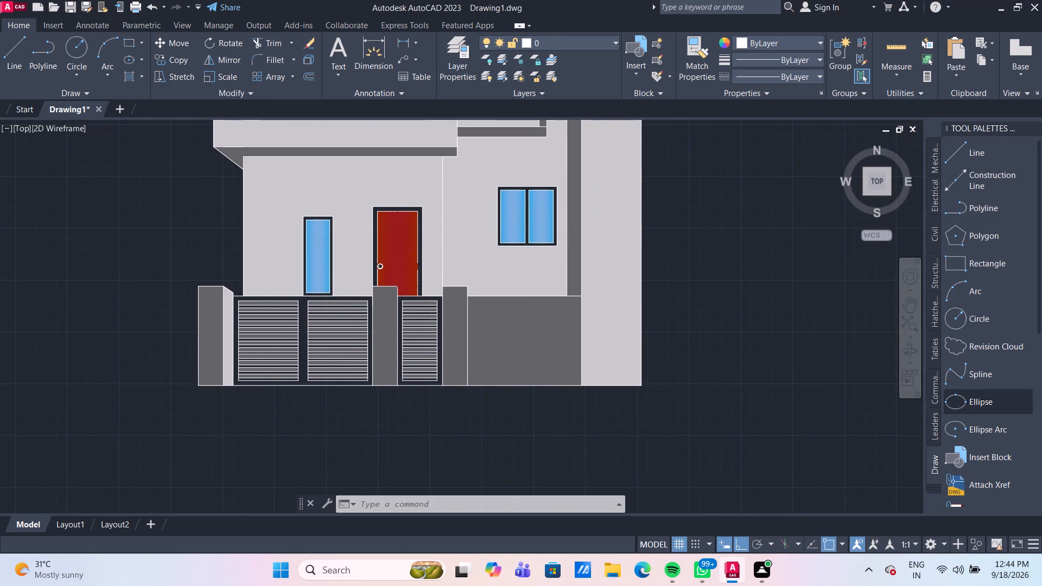
{"action": "middle_click_drag", "start_coordinate": [366, 404], "coordinate": [378, 398]}
{"action": "scroll", "coordinate": [310, 269], "scroll_direction": "up", "scroll_amount": 2}
{"action": "scroll", "coordinate": [253, 233], "scroll_direction": "up", "scroll_amount": 1}
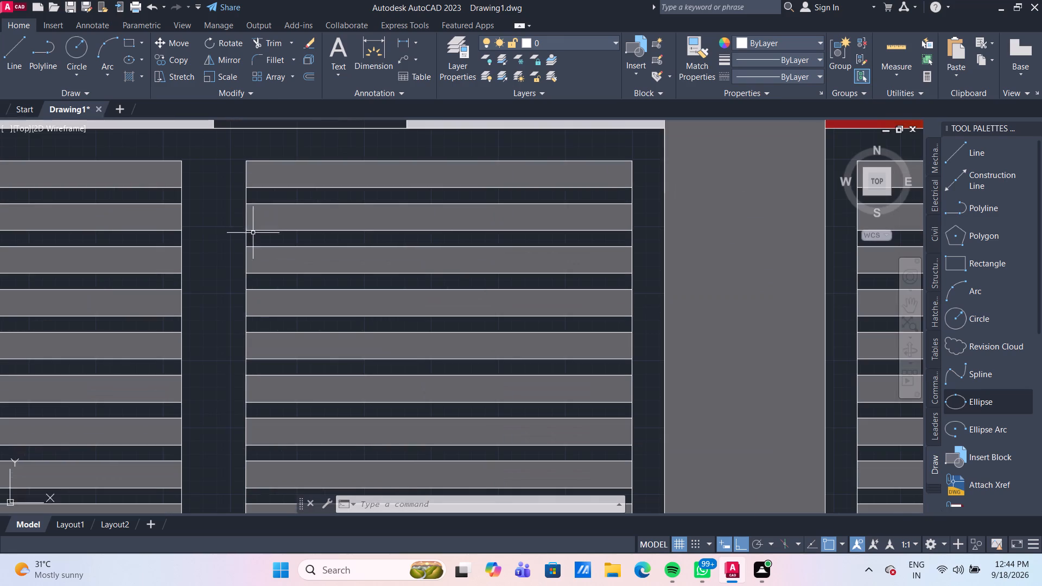
{"action": "scroll", "coordinate": [253, 233], "scroll_direction": "up", "scroll_amount": 1}
{"action": "scroll", "coordinate": [233, 181], "scroll_direction": "up", "scroll_amount": 3}
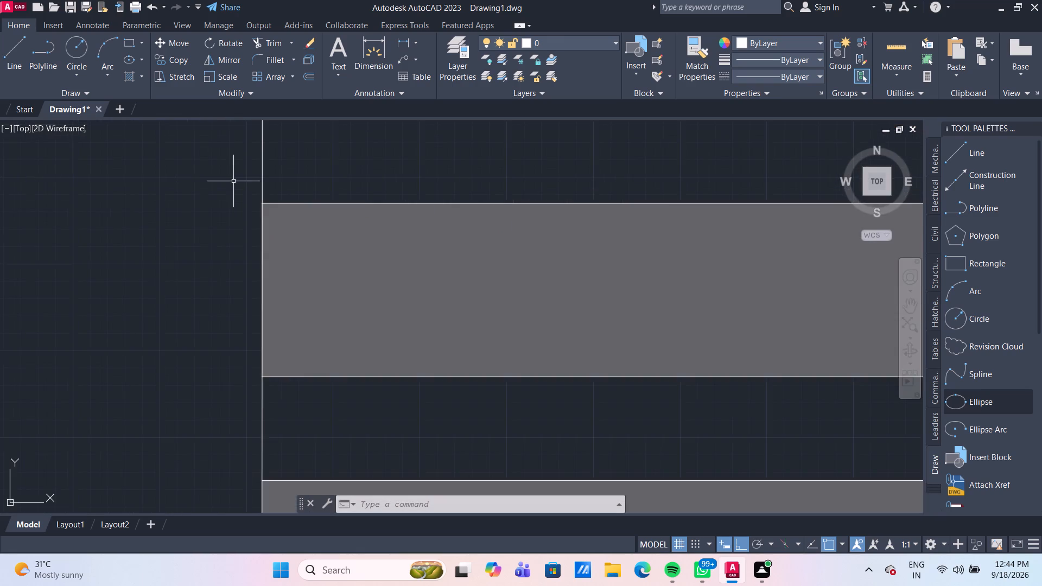
{"action": "scroll", "coordinate": [233, 181], "scroll_direction": "down", "scroll_amount": 7}
{"action": "scroll", "coordinate": [226, 265], "scroll_direction": "up", "scroll_amount": 1}
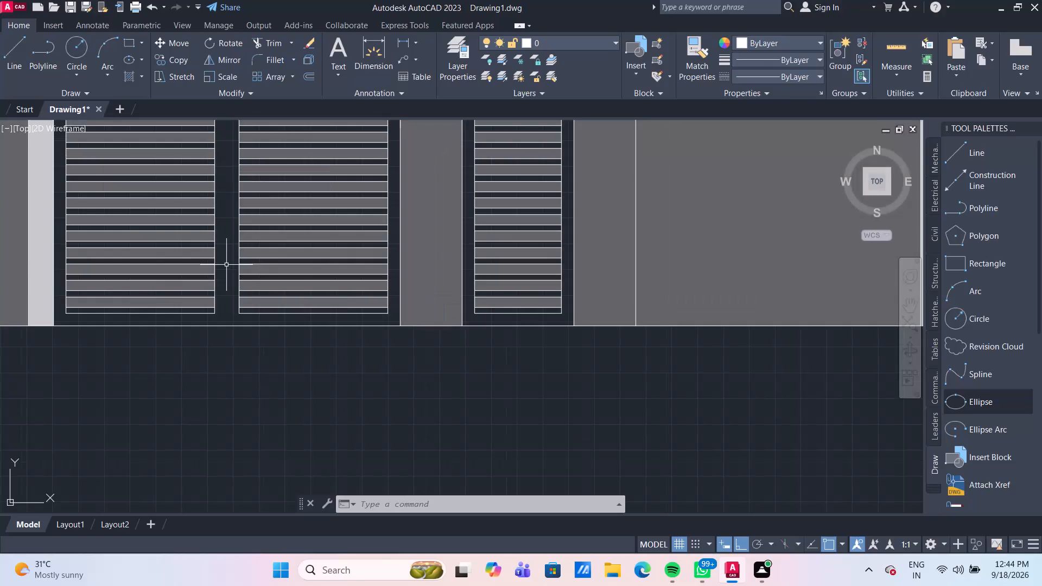
{"action": "middle_click_drag", "start_coordinate": [226, 261], "coordinate": [237, 344]}
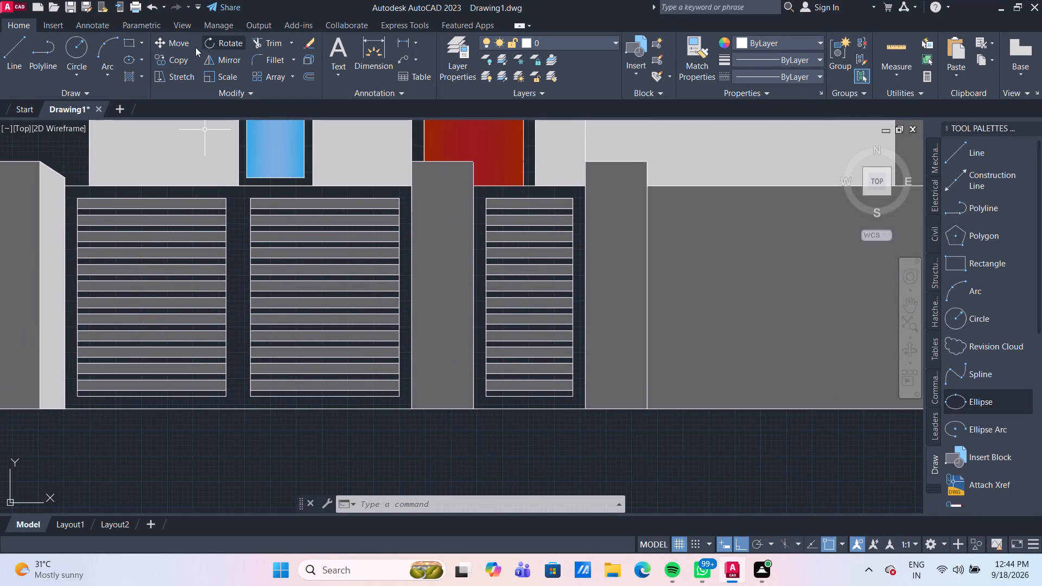
Hatch the twelve narrow gaps between the bands of the large gate's left panel in solid light grey 199,200,202.
{"action": "left_click", "coordinate": [134, 78]}
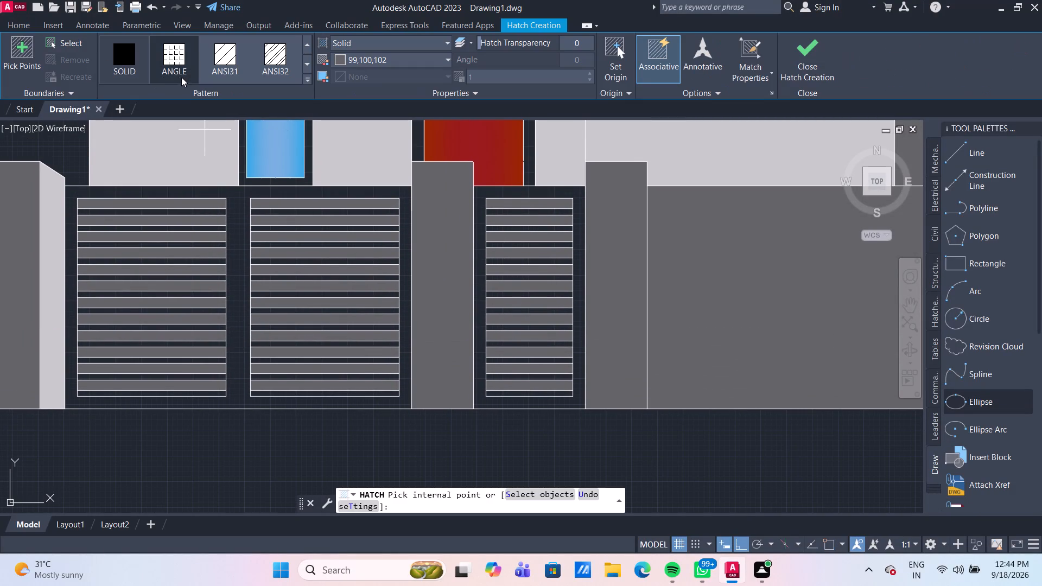
{"action": "left_click", "coordinate": [368, 59]}
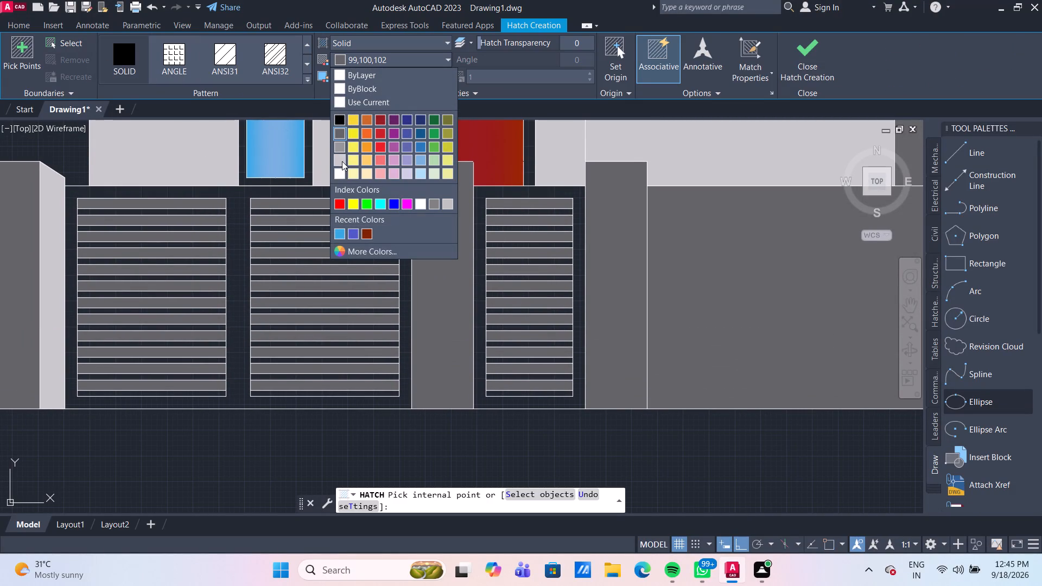
{"action": "left_click", "coordinate": [342, 161]}
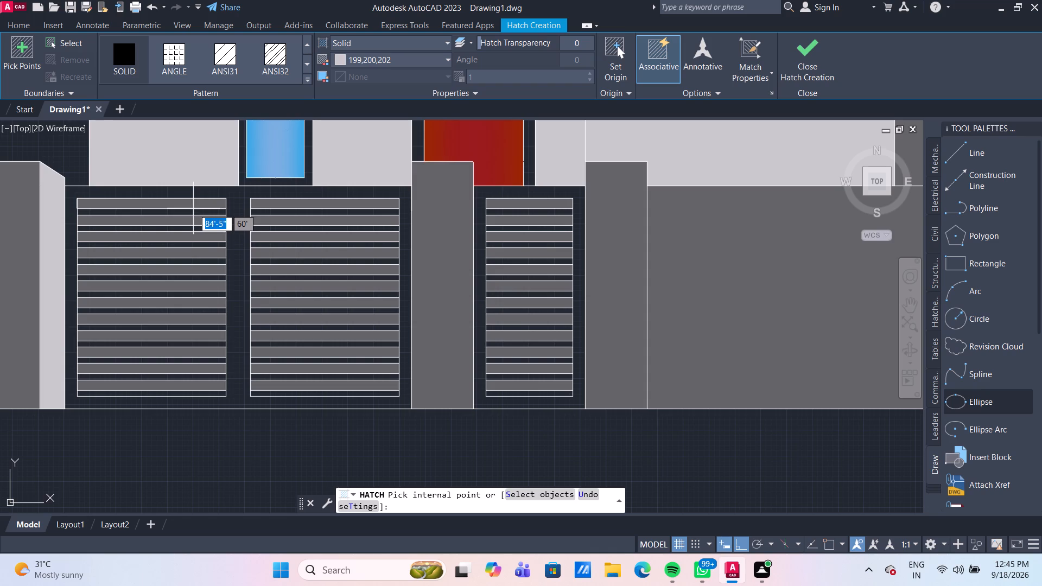
{"action": "left_click", "coordinate": [194, 211]}
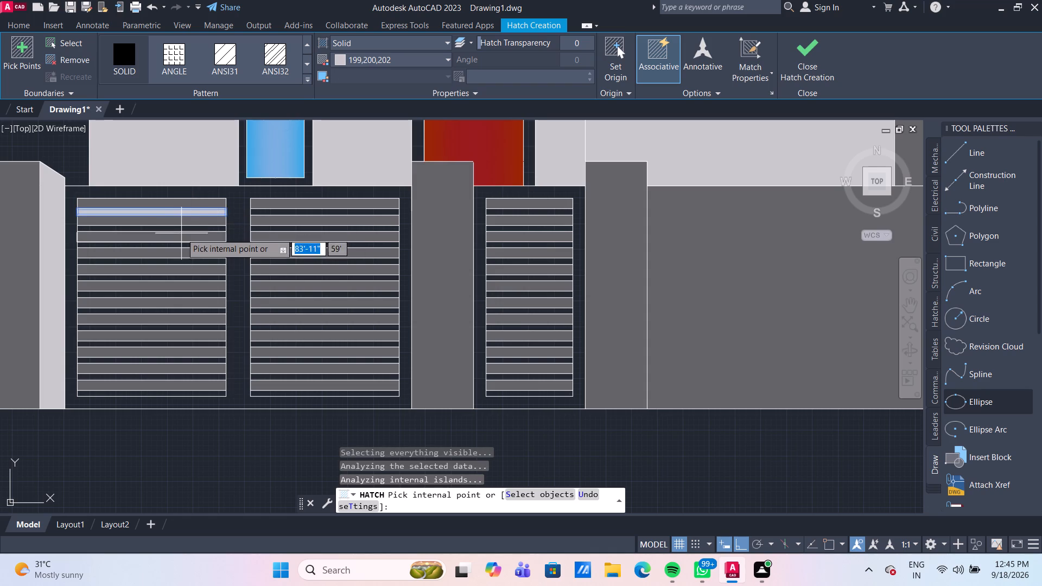
{"action": "left_click", "coordinate": [183, 228]}
{"action": "left_click", "coordinate": [183, 243]}
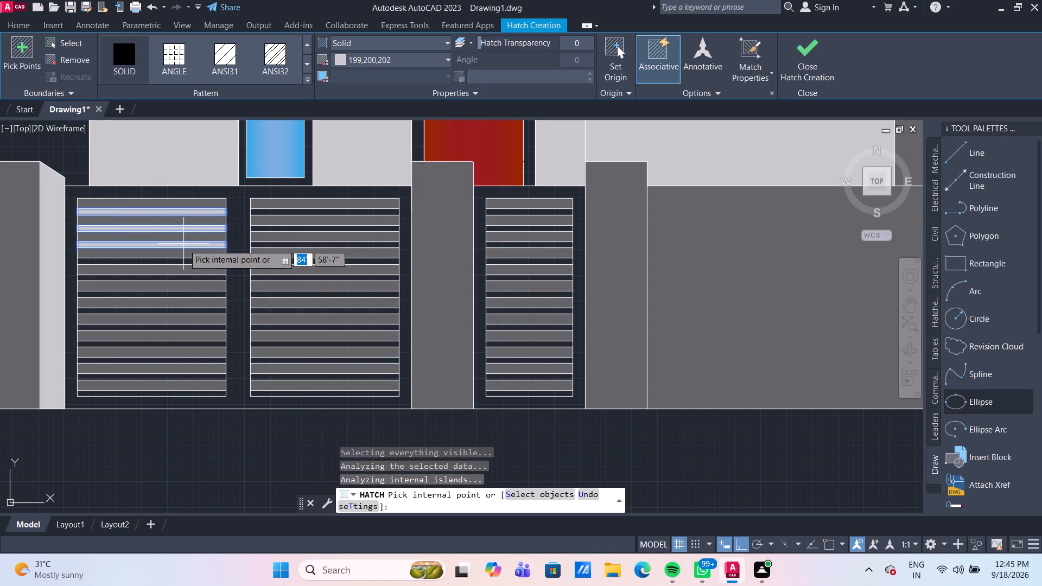
{"action": "left_click", "coordinate": [181, 263]}
{"action": "left_click", "coordinate": [178, 278]}
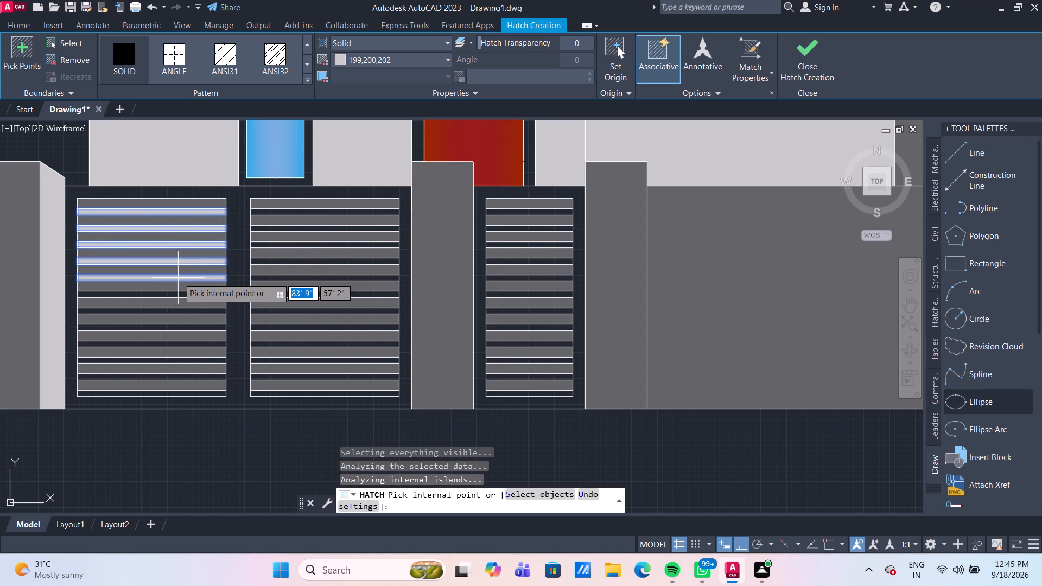
{"action": "left_click", "coordinate": [176, 296]}
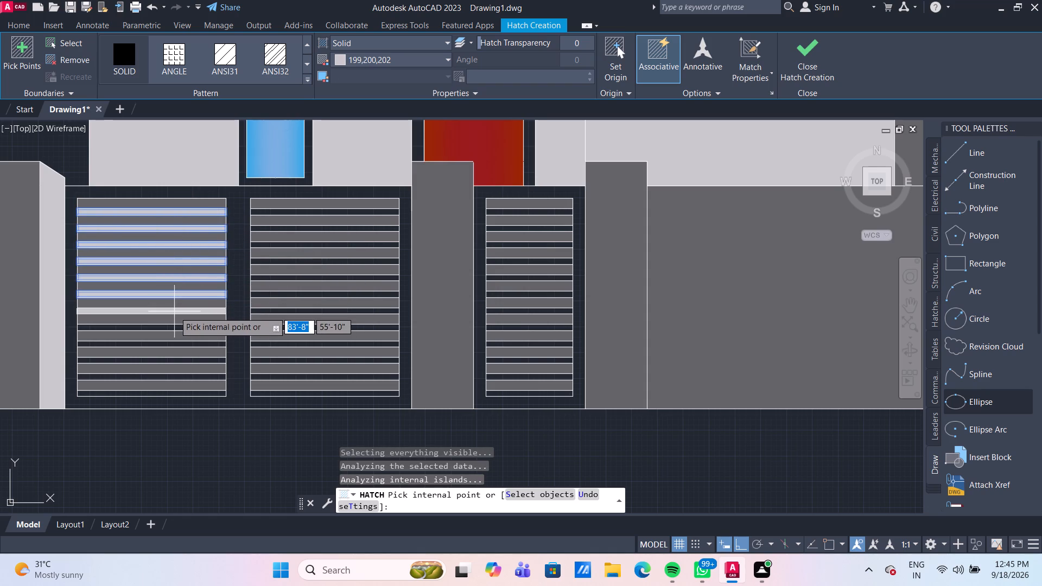
{"action": "left_click", "coordinate": [174, 311]}
{"action": "left_click", "coordinate": [177, 328]}
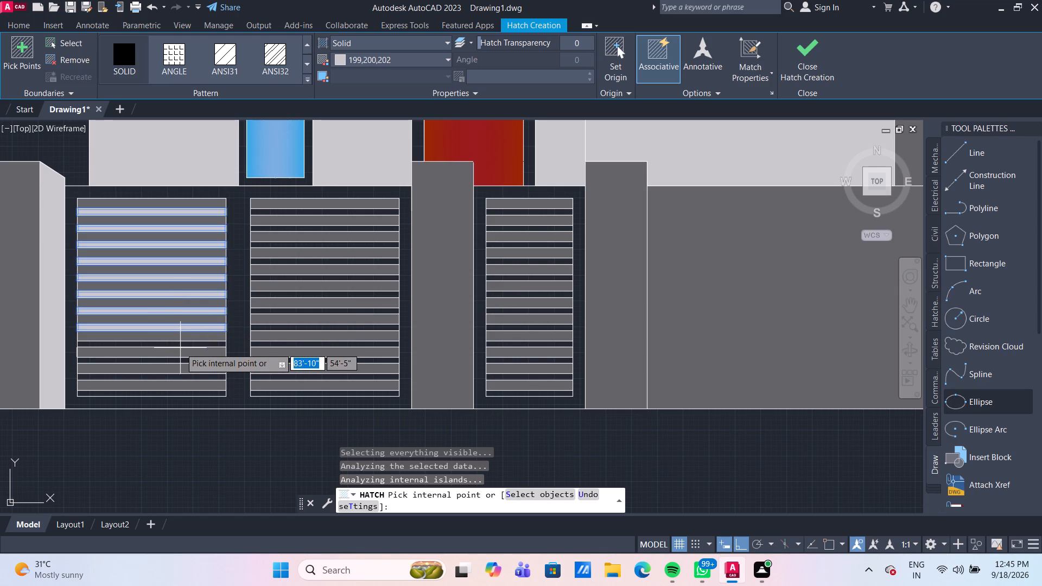
{"action": "left_click", "coordinate": [181, 345]}
{"action": "left_click", "coordinate": [185, 362]}
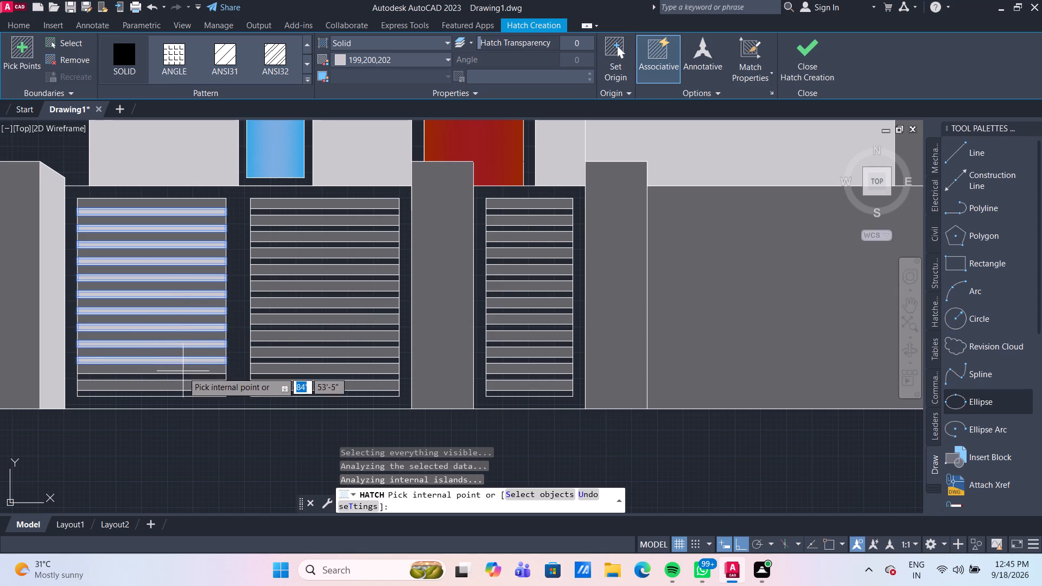
{"action": "left_click", "coordinate": [183, 378]}
{"action": "left_click", "coordinate": [180, 393]}
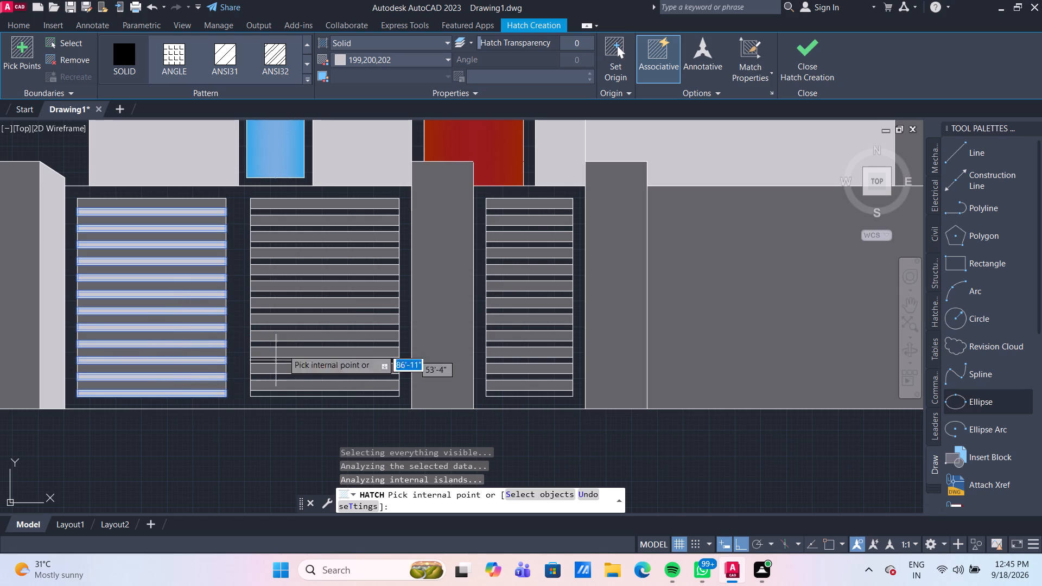
Fill the twelve narrow gaps between the bands of the large gate's right panel with the solid light grey hatch.
{"action": "left_click", "coordinate": [341, 214]}
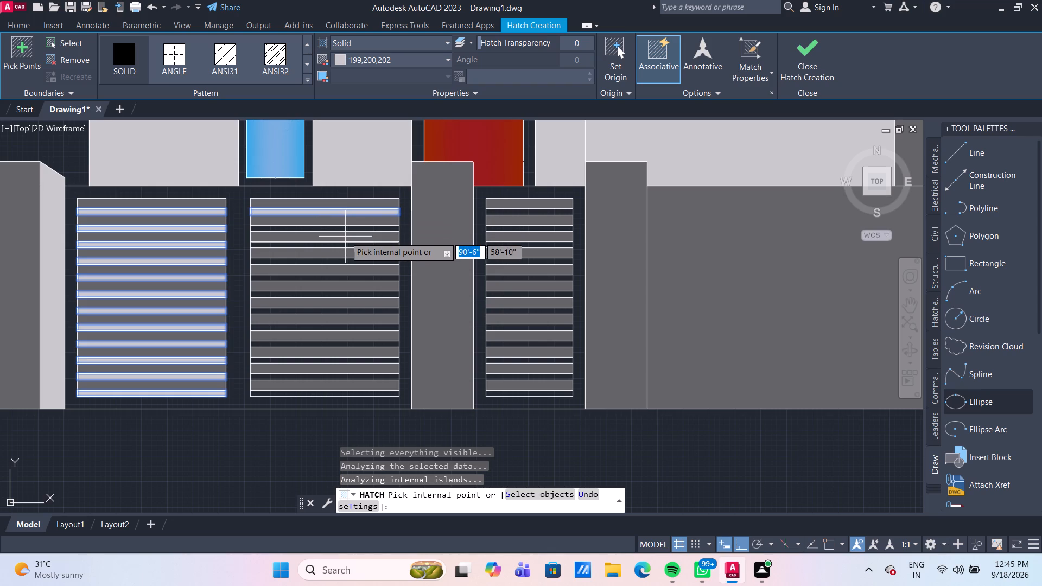
{"action": "left_click", "coordinate": [348, 231]}
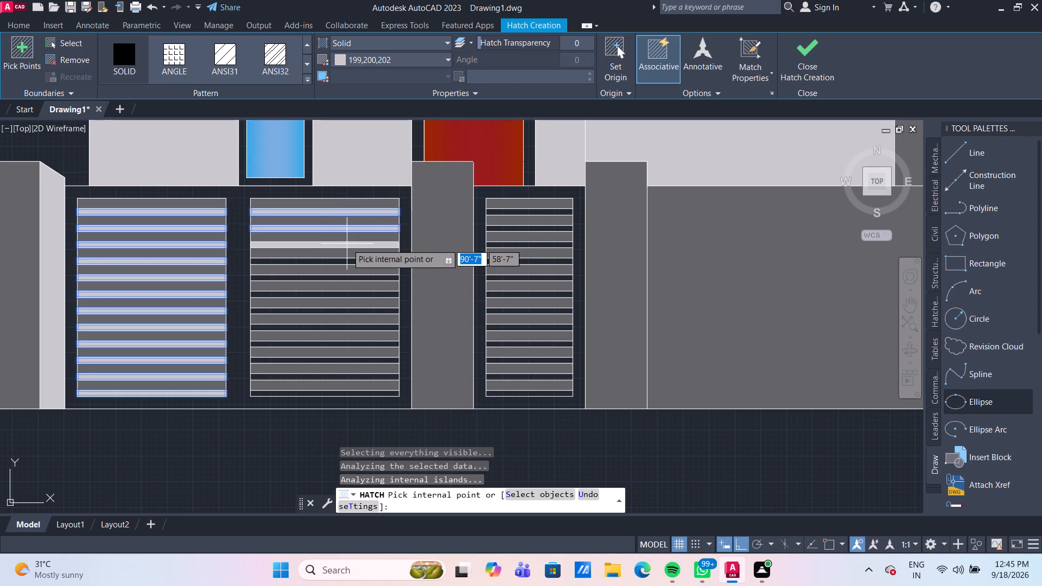
{"action": "left_click", "coordinate": [347, 246]}
{"action": "left_click", "coordinate": [350, 263]}
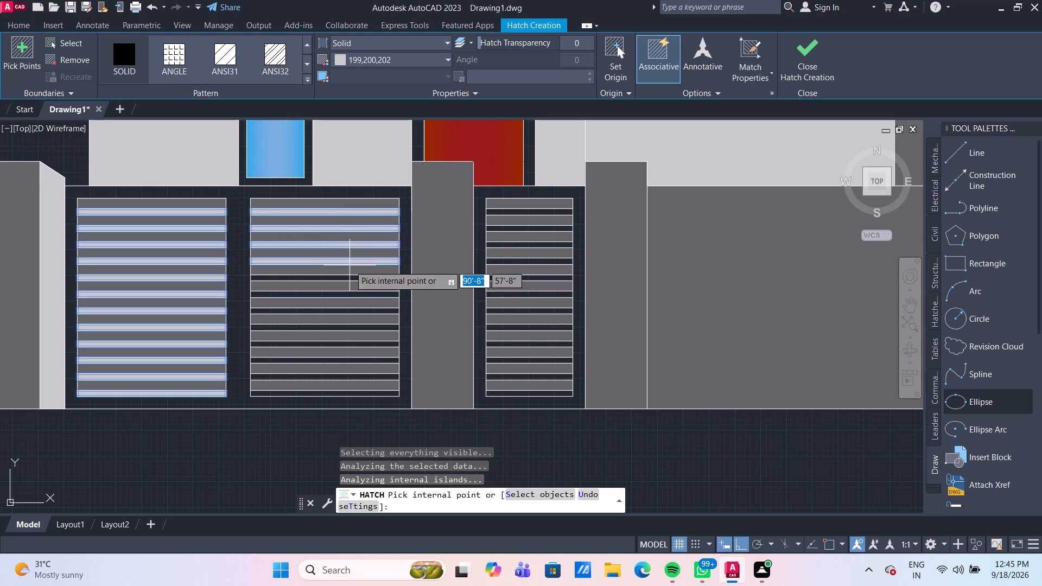
{"action": "left_click", "coordinate": [353, 279]}
{"action": "left_click", "coordinate": [355, 295]}
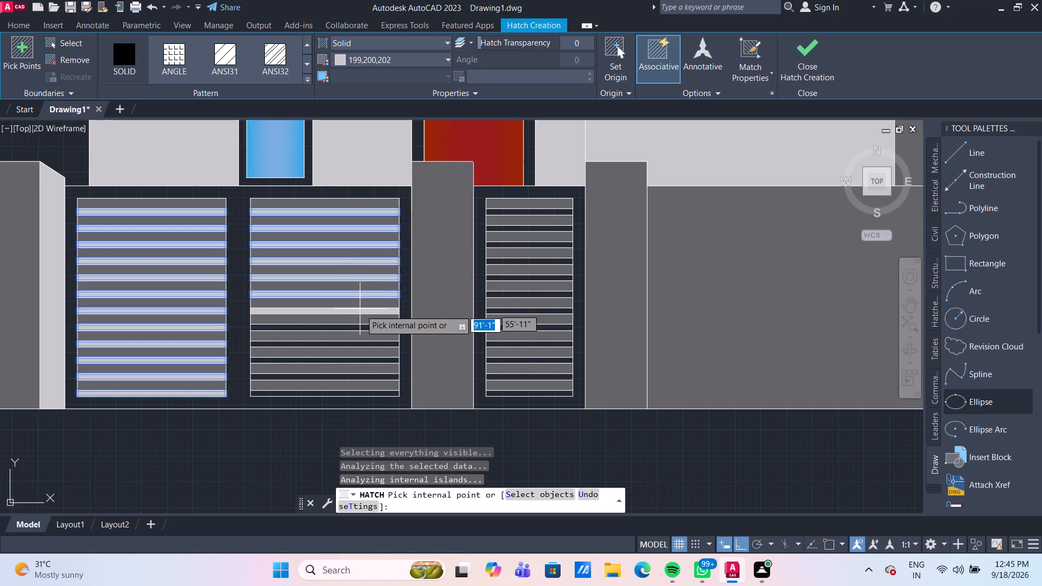
{"action": "left_click", "coordinate": [360, 310]}
{"action": "left_click", "coordinate": [364, 330]}
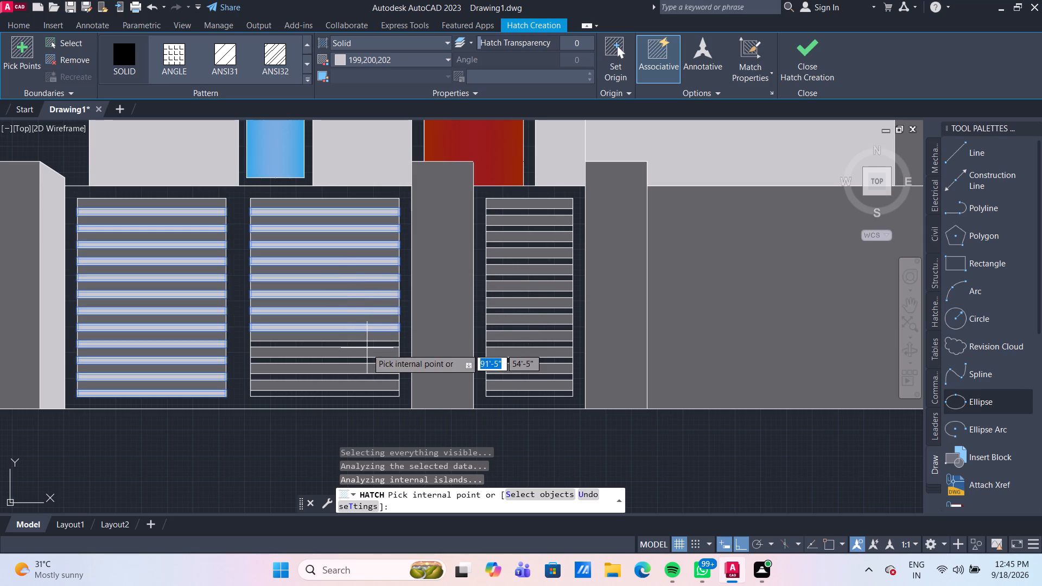
{"action": "left_click", "coordinate": [368, 345]}
{"action": "left_click", "coordinate": [368, 362]}
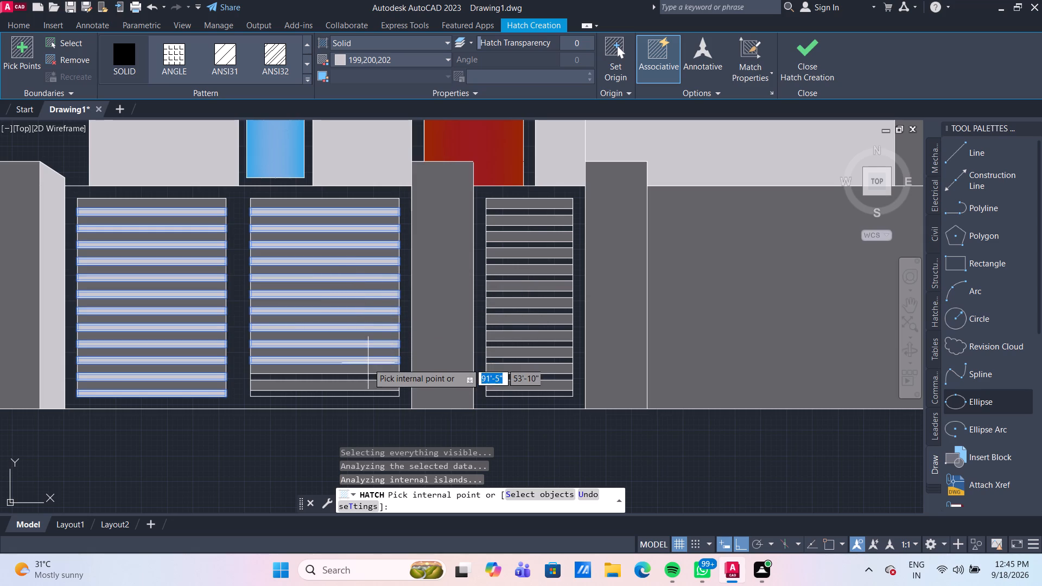
{"action": "left_click", "coordinate": [368, 379]}
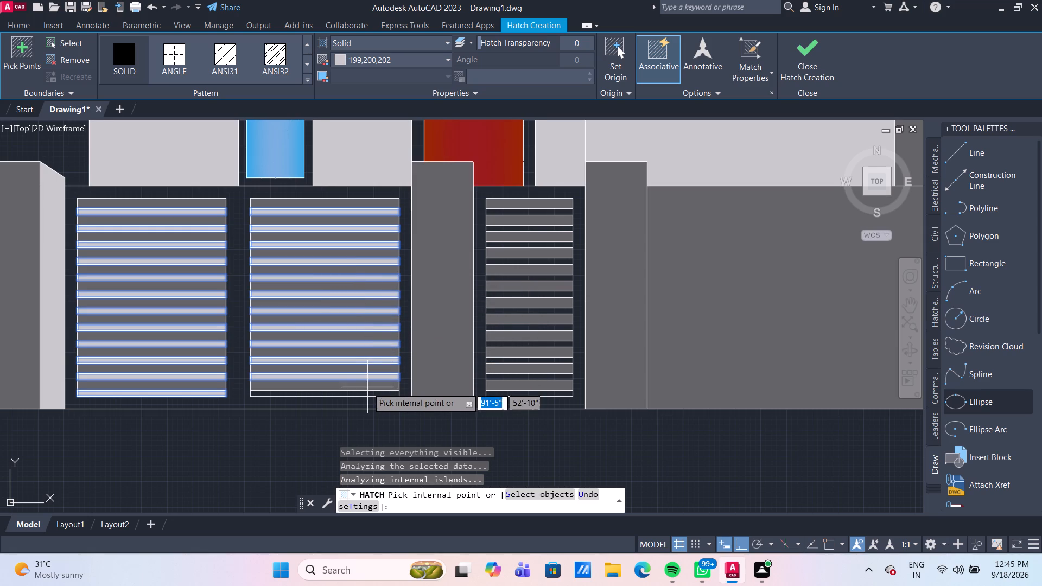
{"action": "left_click", "coordinate": [367, 394]}
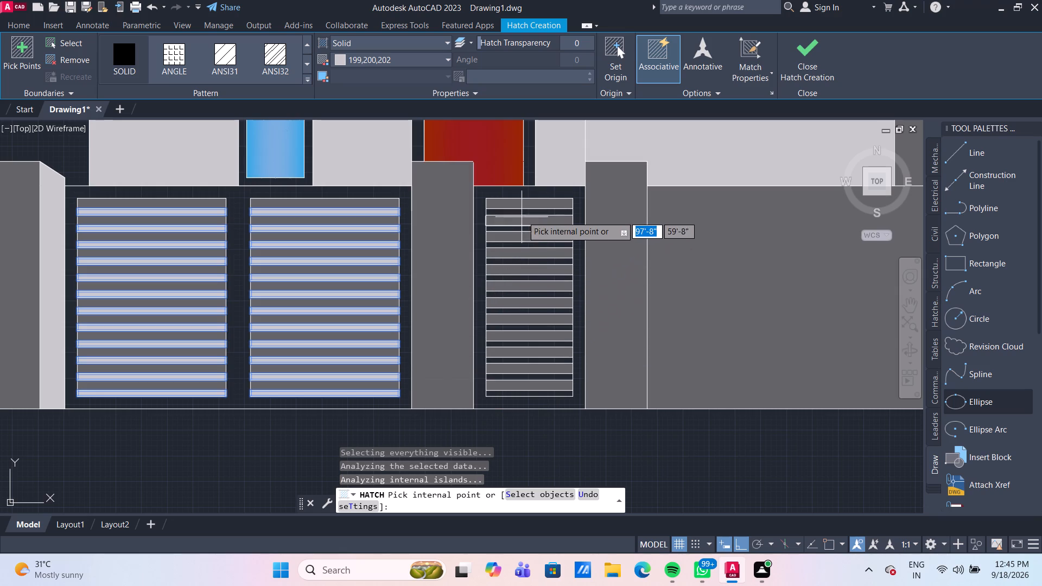
Fill the twelve narrow gaps between the bands of the small gate panel with the solid light grey 199,200,202 hatch.
{"action": "left_click", "coordinate": [523, 213]}
{"action": "left_click", "coordinate": [524, 229]}
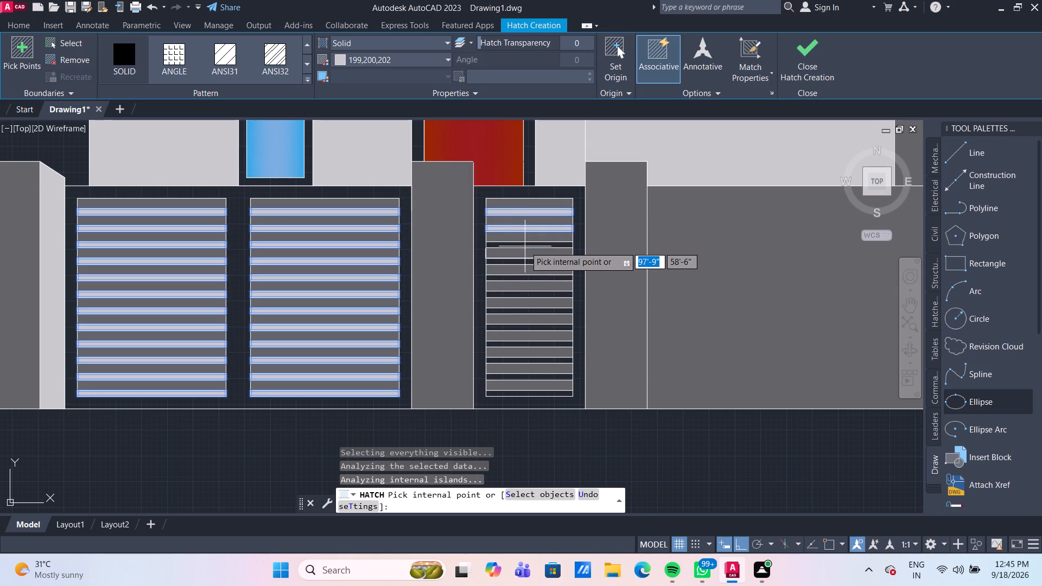
{"action": "left_click", "coordinate": [526, 245]}
{"action": "left_click", "coordinate": [526, 260]}
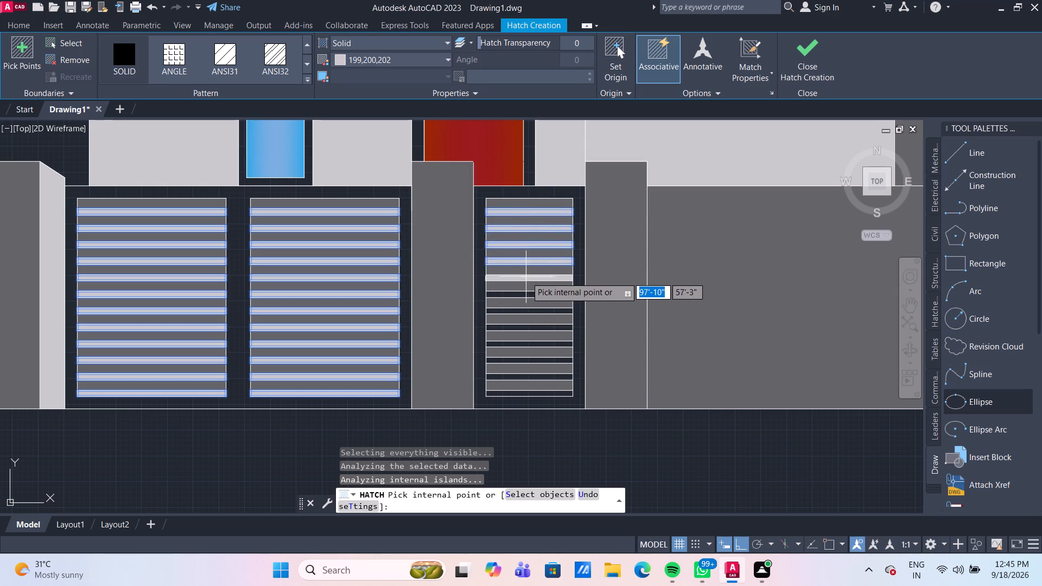
{"action": "left_click", "coordinate": [526, 278]}
{"action": "left_click", "coordinate": [525, 296]}
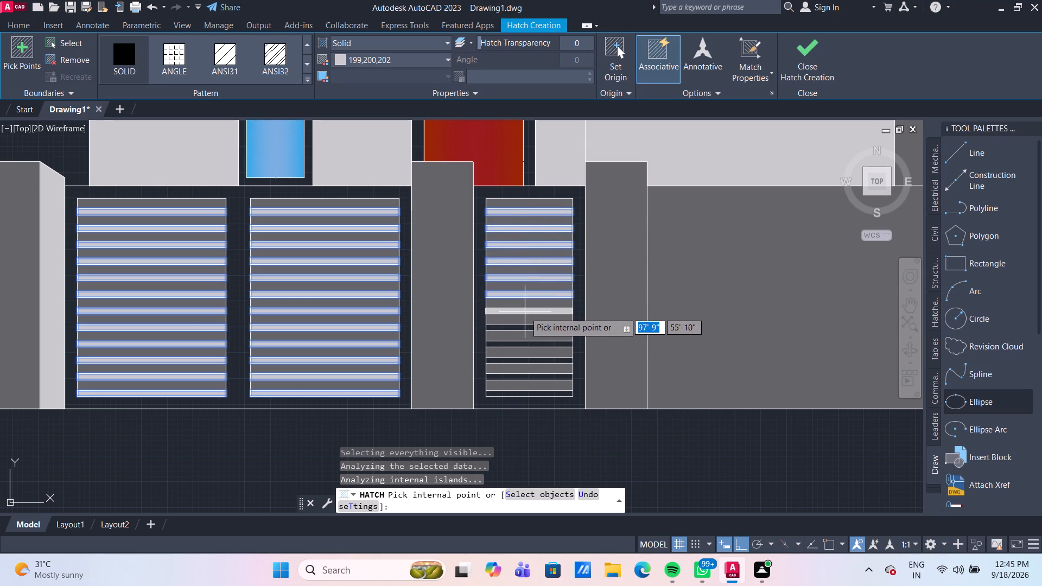
{"action": "left_click", "coordinate": [525, 312]}
{"action": "left_click", "coordinate": [526, 328]}
{"action": "left_click", "coordinate": [525, 345]}
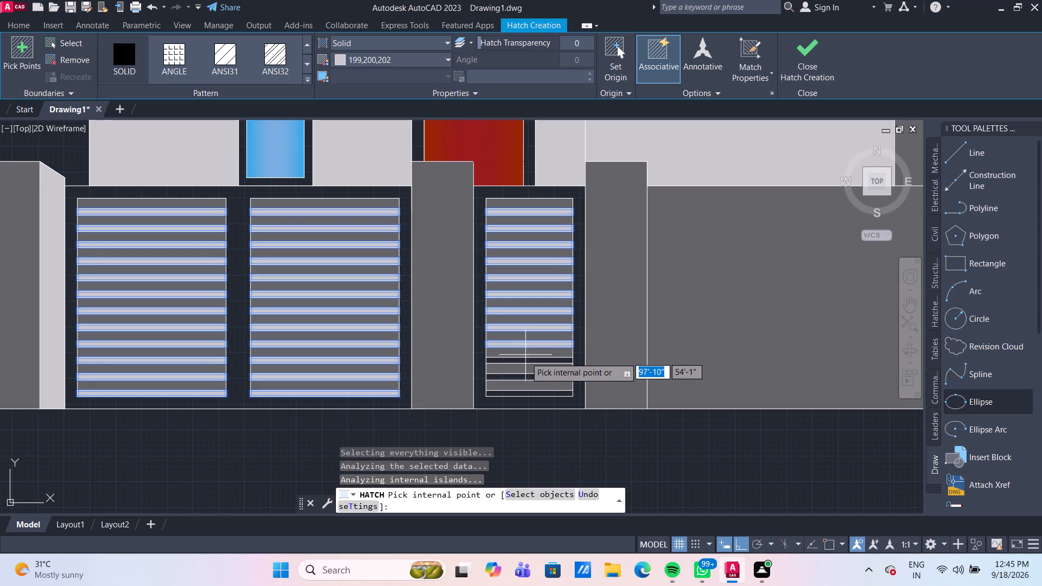
{"action": "left_click", "coordinate": [527, 361]}
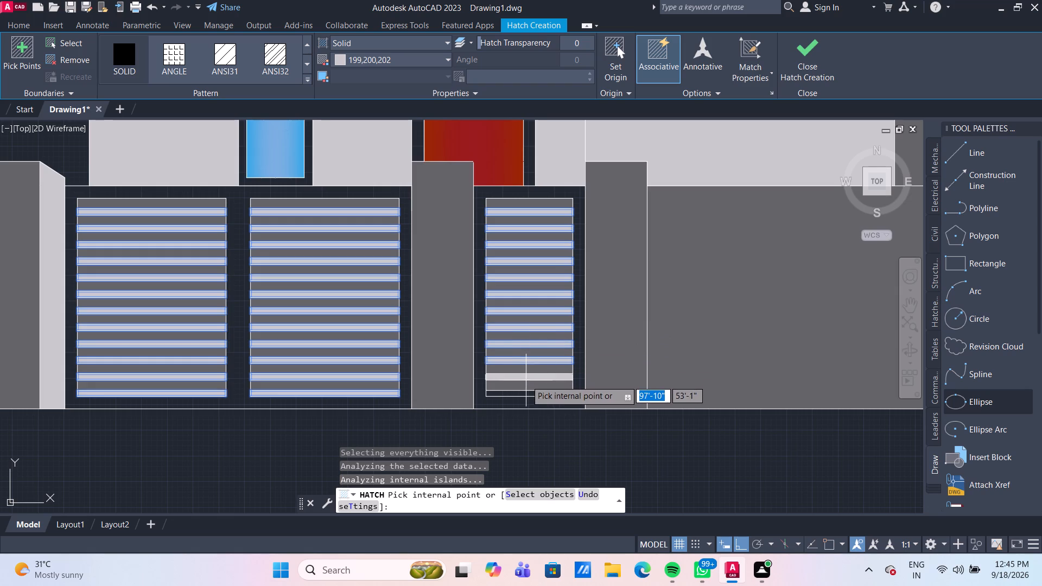
{"action": "left_click", "coordinate": [526, 380]}
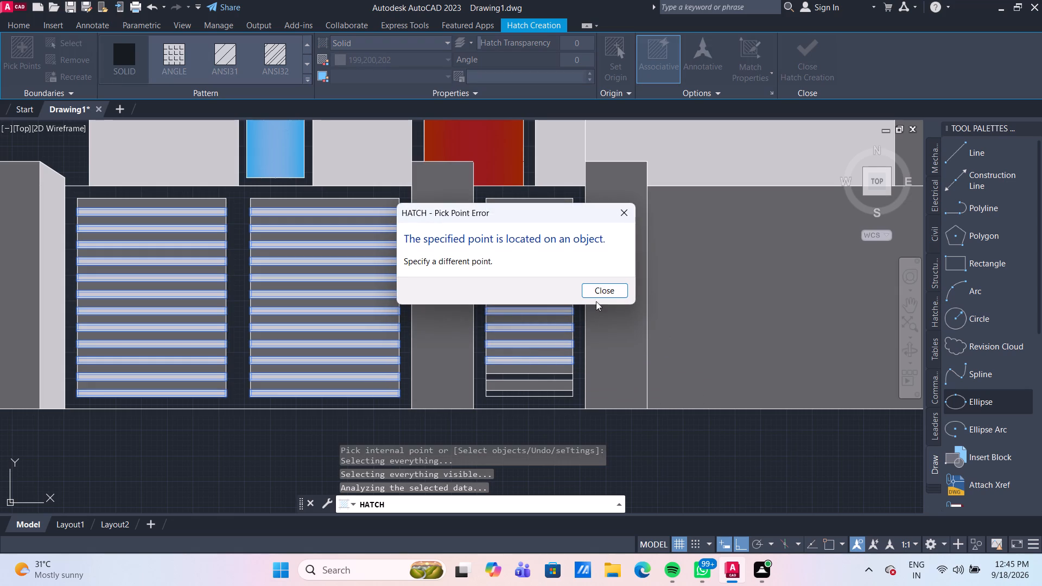
{"action": "left_click", "coordinate": [611, 292]}
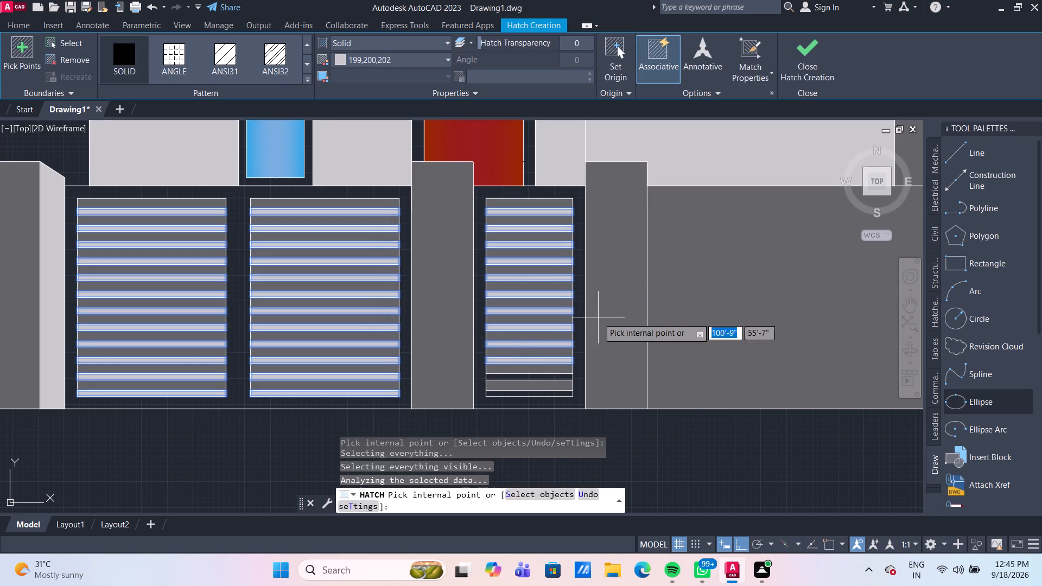
{"action": "left_click", "coordinate": [552, 377]}
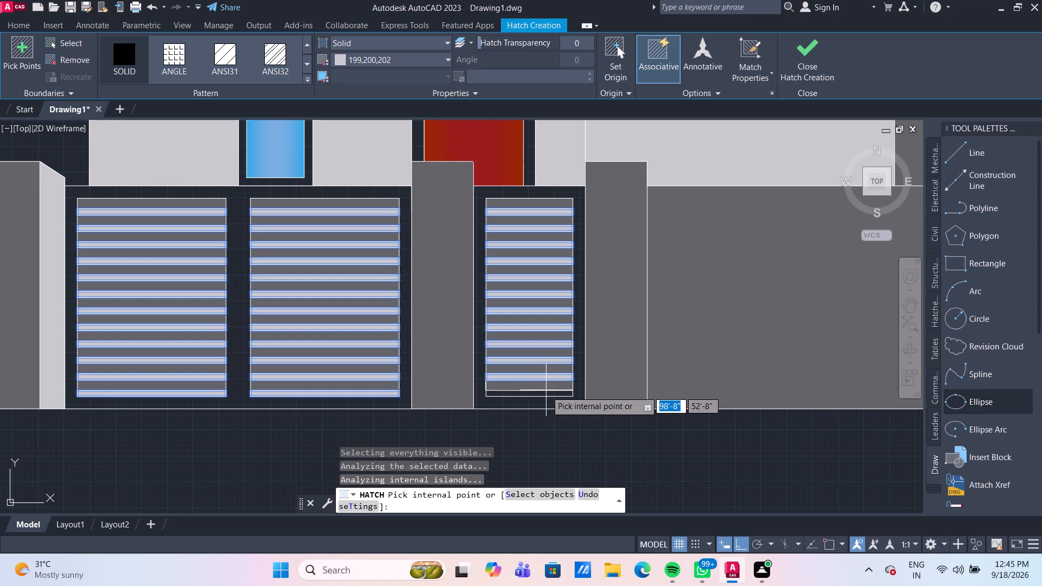
{"action": "left_click", "coordinate": [544, 393]}
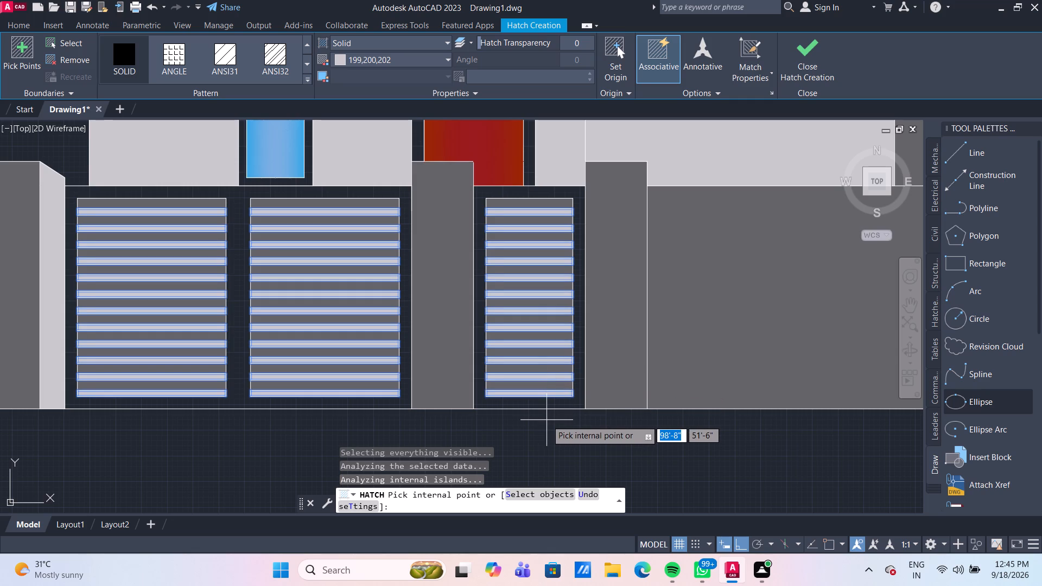
{"action": "key", "text": "Escape"}
Examine the whole elevation, then the gates, door and upper windows up close, for areas still without a fill.
{"action": "scroll", "coordinate": [547, 420], "scroll_direction": "down", "scroll_amount": 2}
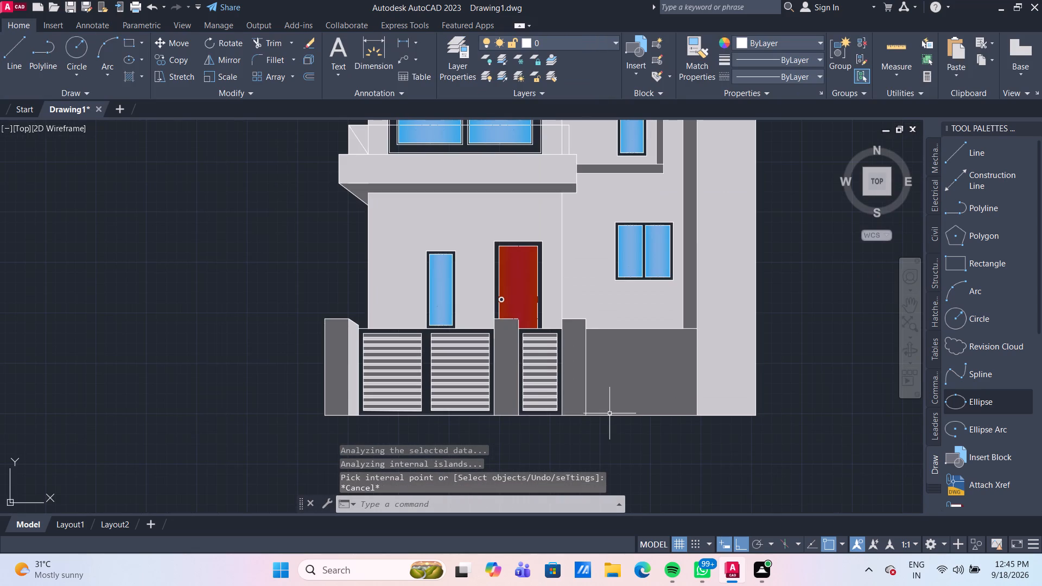
{"action": "scroll", "coordinate": [593, 409], "scroll_direction": "up", "scroll_amount": 2}
{"action": "scroll", "coordinate": [359, 293], "scroll_direction": "down", "scroll_amount": 2}
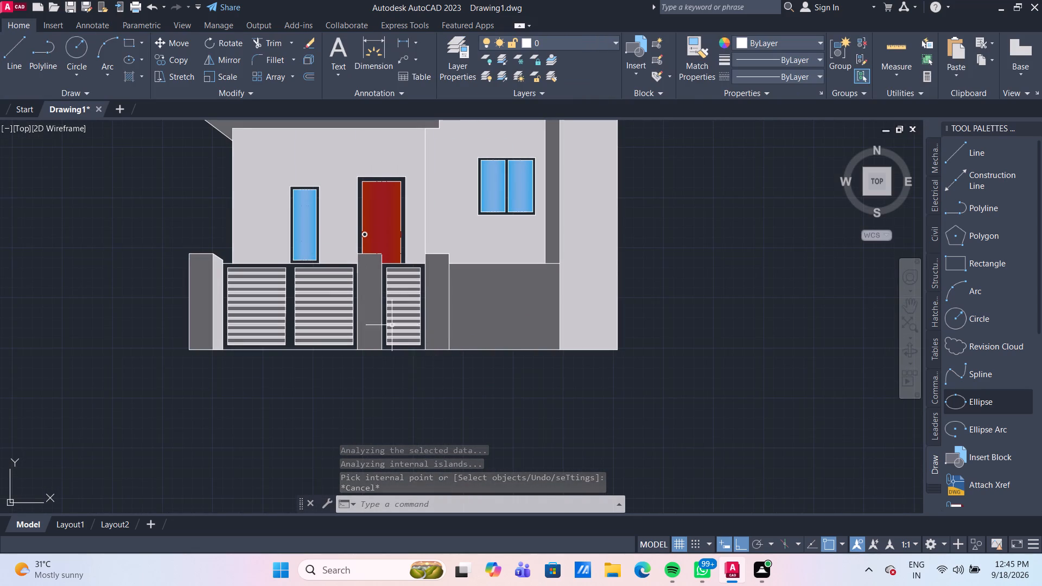
{"action": "middle_click_drag", "start_coordinate": [431, 388], "coordinate": [385, 370]}
{"action": "scroll", "coordinate": [385, 370], "scroll_direction": "down", "scroll_amount": 1}
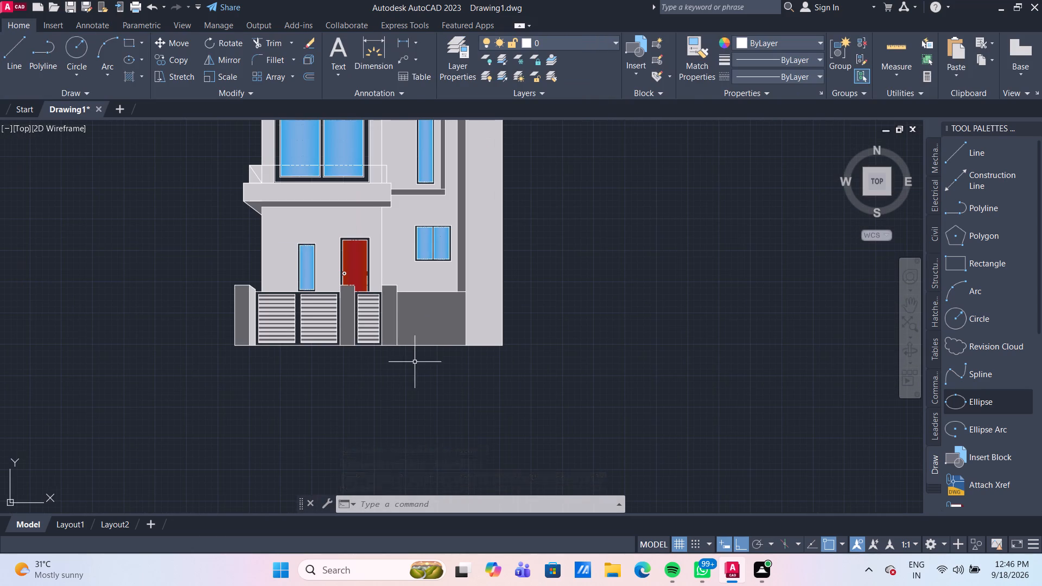
{"action": "middle_click_drag", "start_coordinate": [566, 336], "coordinate": [611, 394]}
{"action": "scroll", "coordinate": [610, 394], "scroll_direction": "down", "scroll_amount": 1}
{"action": "scroll", "coordinate": [610, 246], "scroll_direction": "up", "scroll_amount": 2}
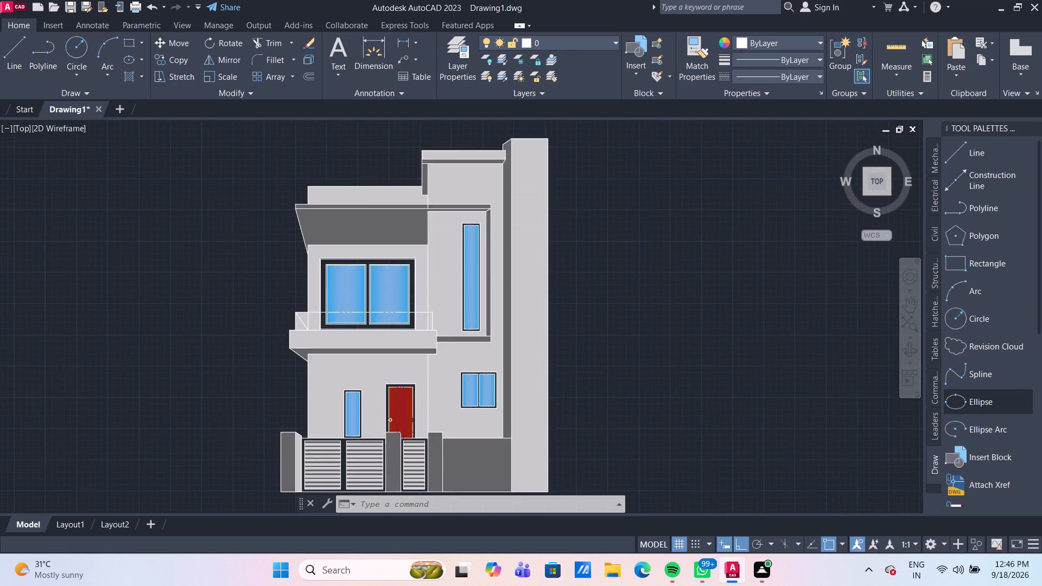
{"action": "middle_click_drag", "start_coordinate": [614, 252], "coordinate": [671, 270]}
{"action": "scroll", "coordinate": [671, 270], "scroll_direction": "down", "scroll_amount": 1}
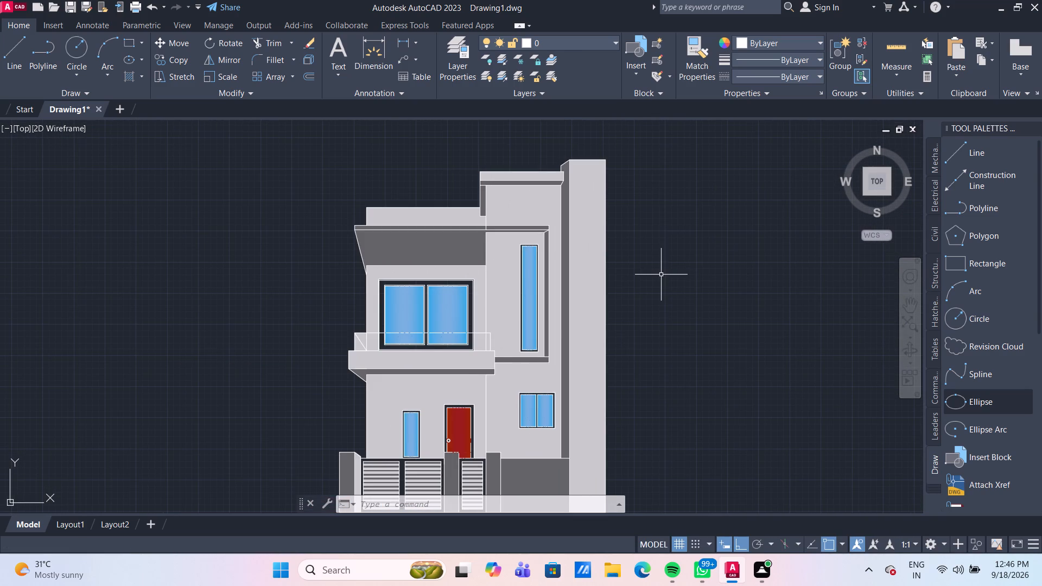
{"action": "scroll", "coordinate": [660, 284], "scroll_direction": "down", "scroll_amount": 1}
{"action": "middle_click_drag", "start_coordinate": [662, 282], "coordinate": [620, 266]}
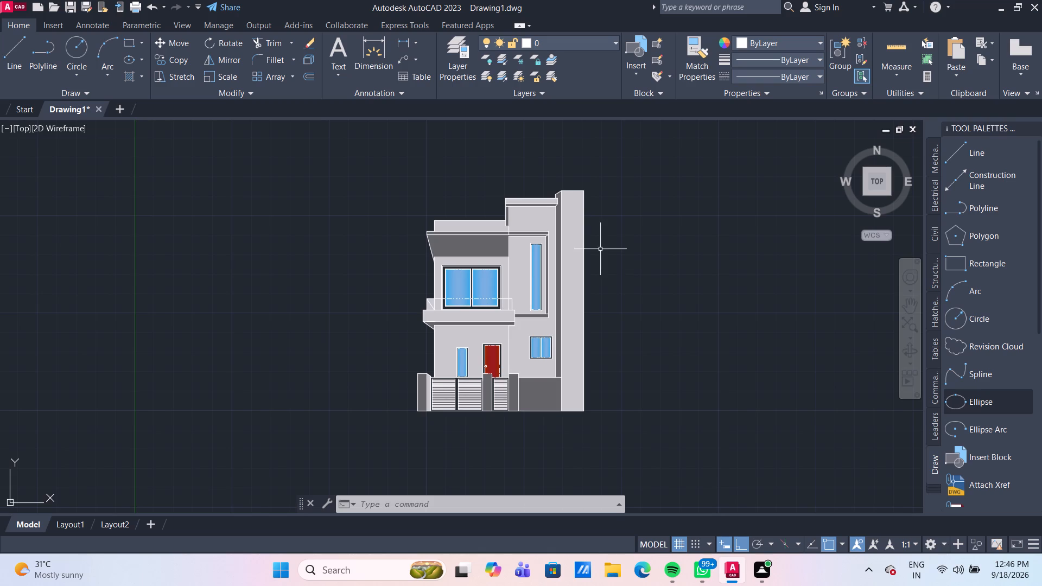
{"action": "scroll", "coordinate": [499, 424], "scroll_direction": "up", "scroll_amount": 2}
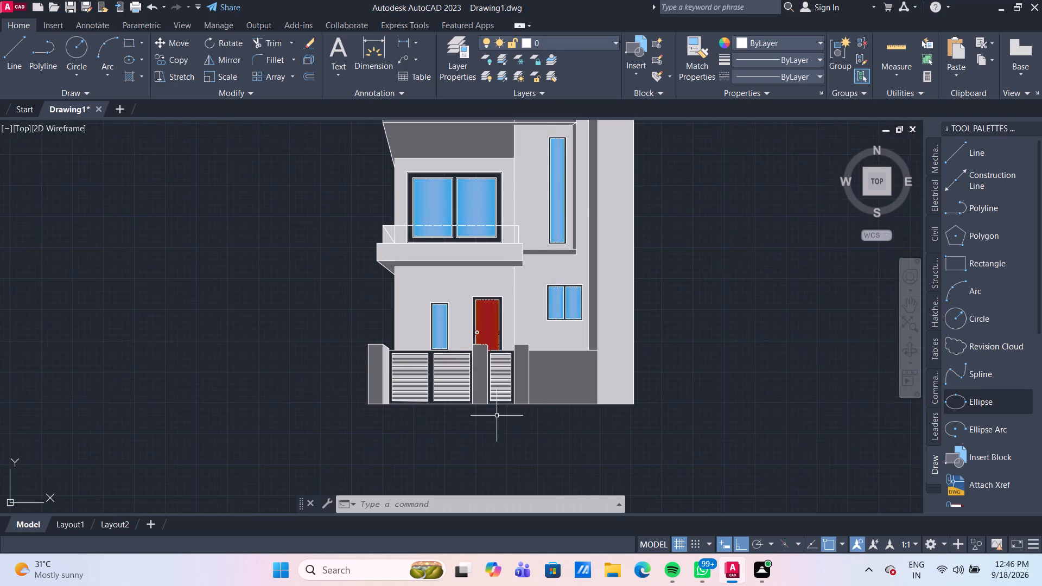
{"action": "scroll", "coordinate": [520, 203], "scroll_direction": "up", "scroll_amount": 2}
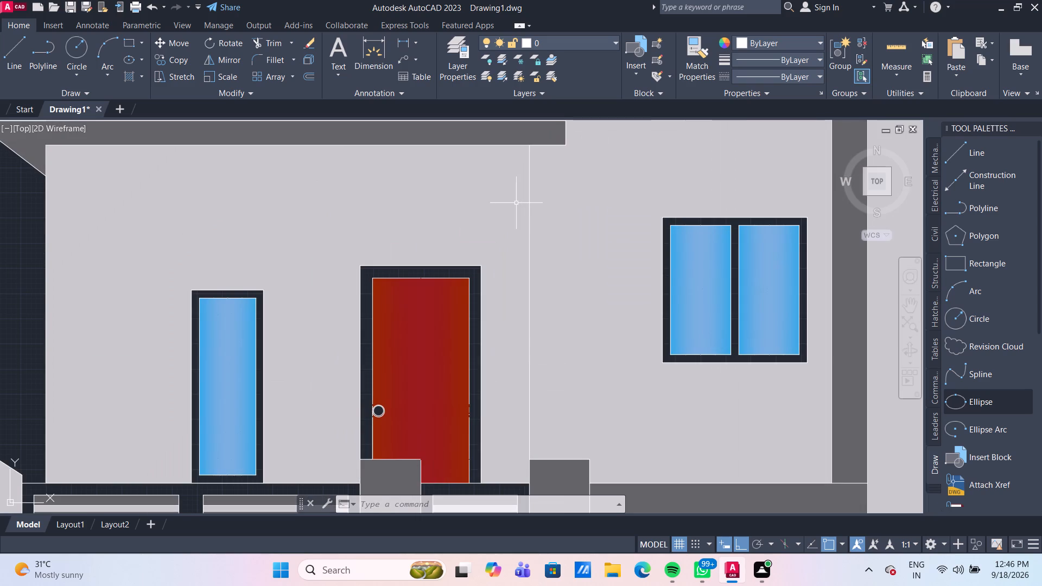
{"action": "middle_click_drag", "start_coordinate": [512, 202], "coordinate": [494, 334]}
{"action": "scroll", "coordinate": [496, 330], "scroll_direction": "down", "scroll_amount": 2}
{"action": "scroll", "coordinate": [465, 220], "scroll_direction": "up", "scroll_amount": 1}
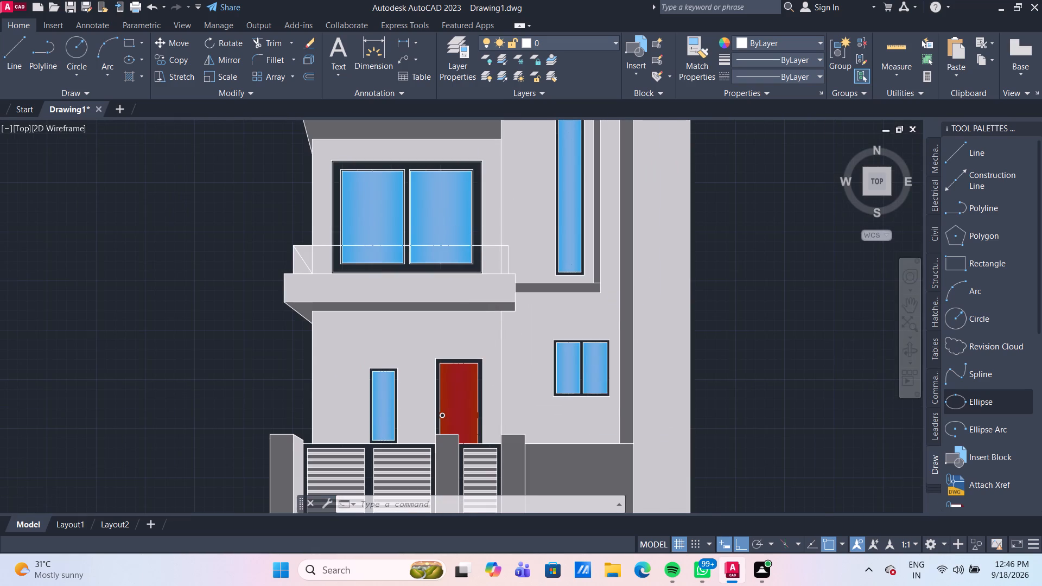
{"action": "middle_click_drag", "start_coordinate": [465, 219], "coordinate": [411, 325]}
{"action": "scroll", "coordinate": [412, 325], "scroll_direction": "up", "scroll_amount": 1}
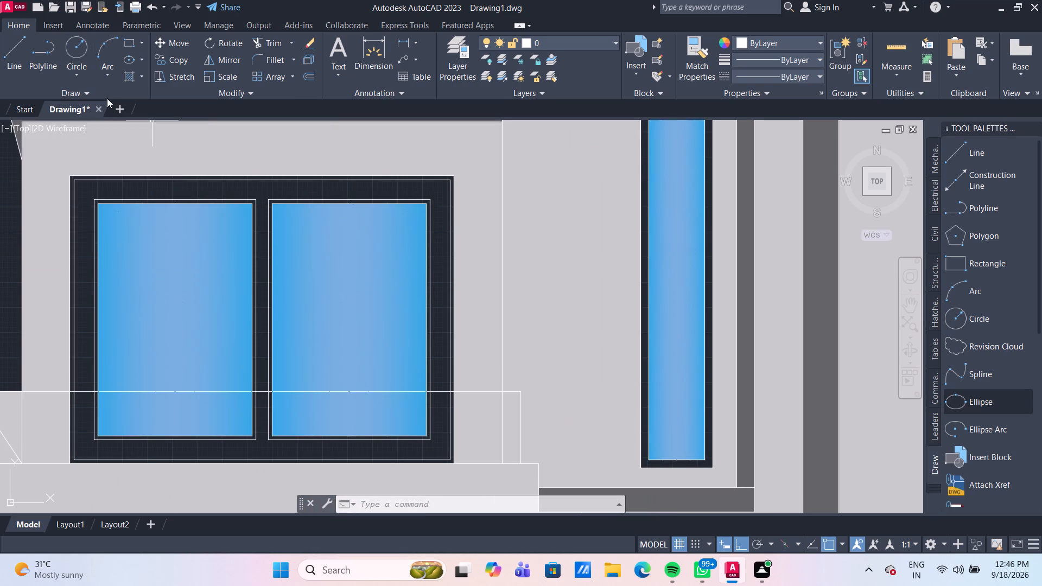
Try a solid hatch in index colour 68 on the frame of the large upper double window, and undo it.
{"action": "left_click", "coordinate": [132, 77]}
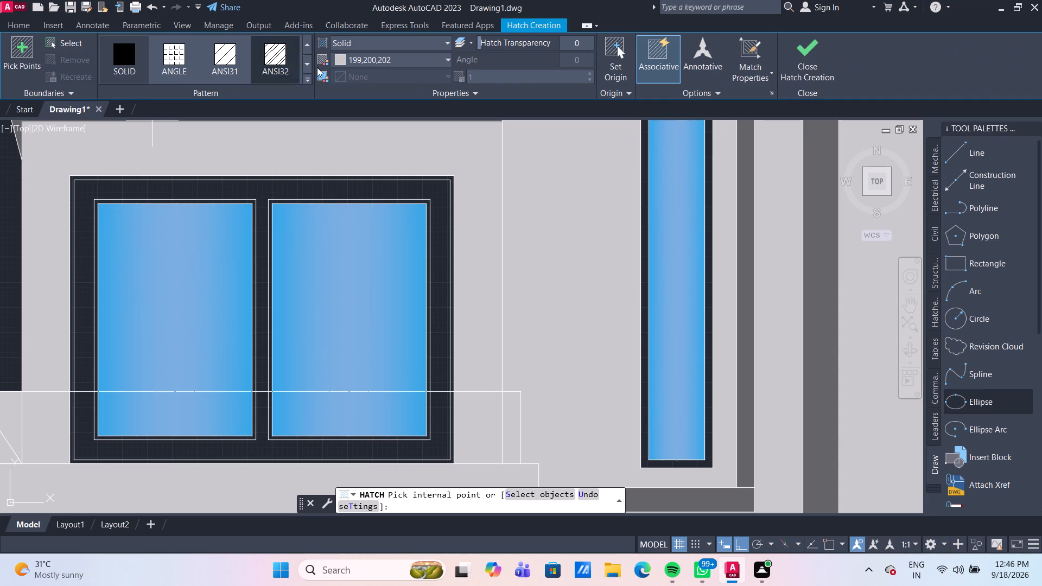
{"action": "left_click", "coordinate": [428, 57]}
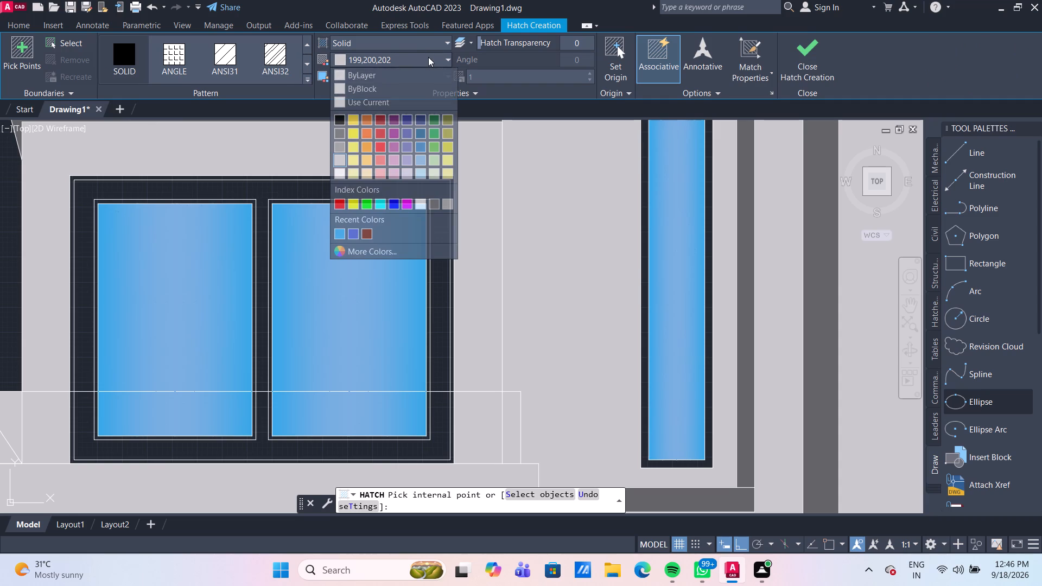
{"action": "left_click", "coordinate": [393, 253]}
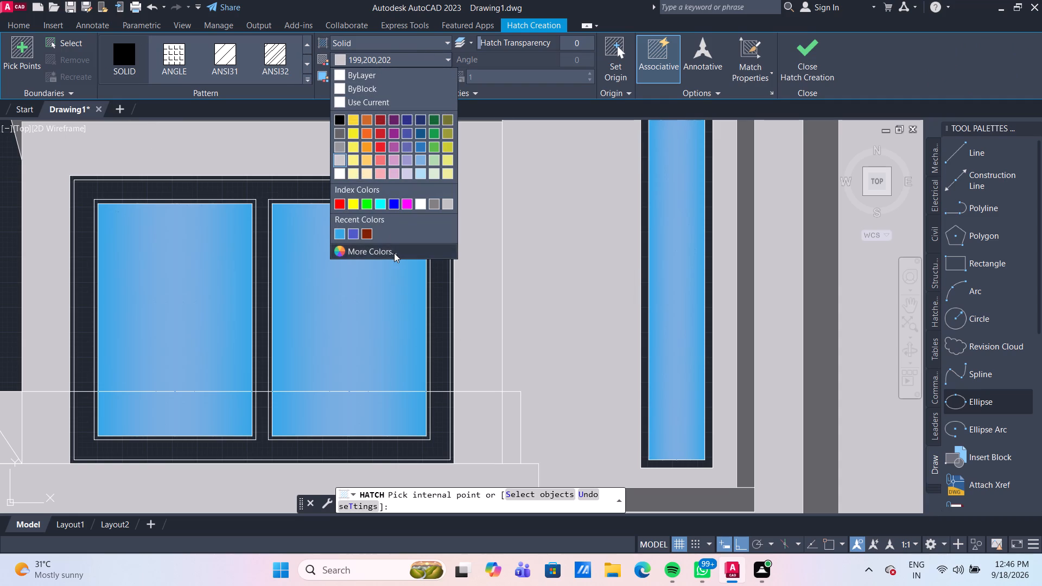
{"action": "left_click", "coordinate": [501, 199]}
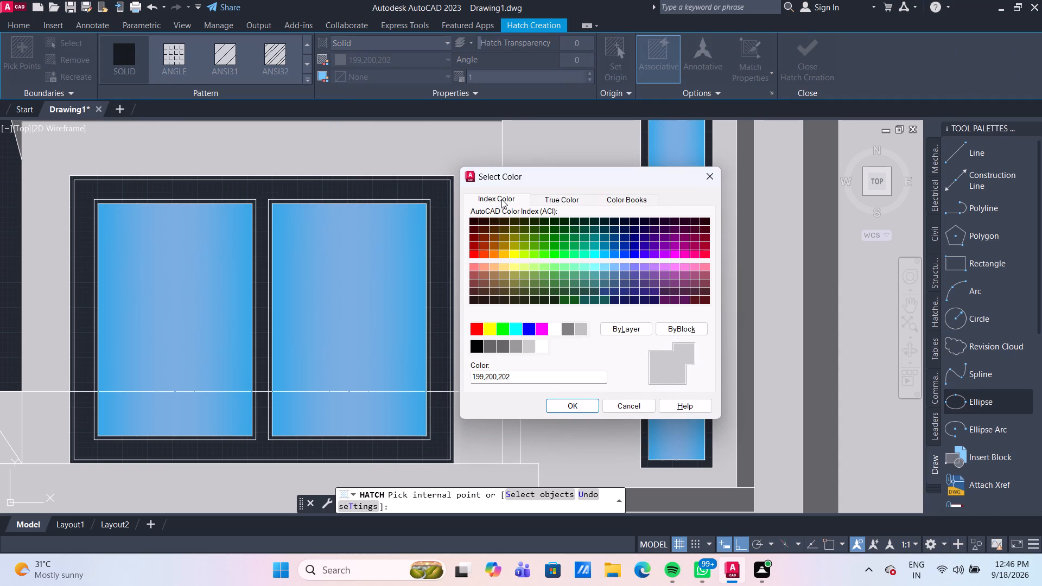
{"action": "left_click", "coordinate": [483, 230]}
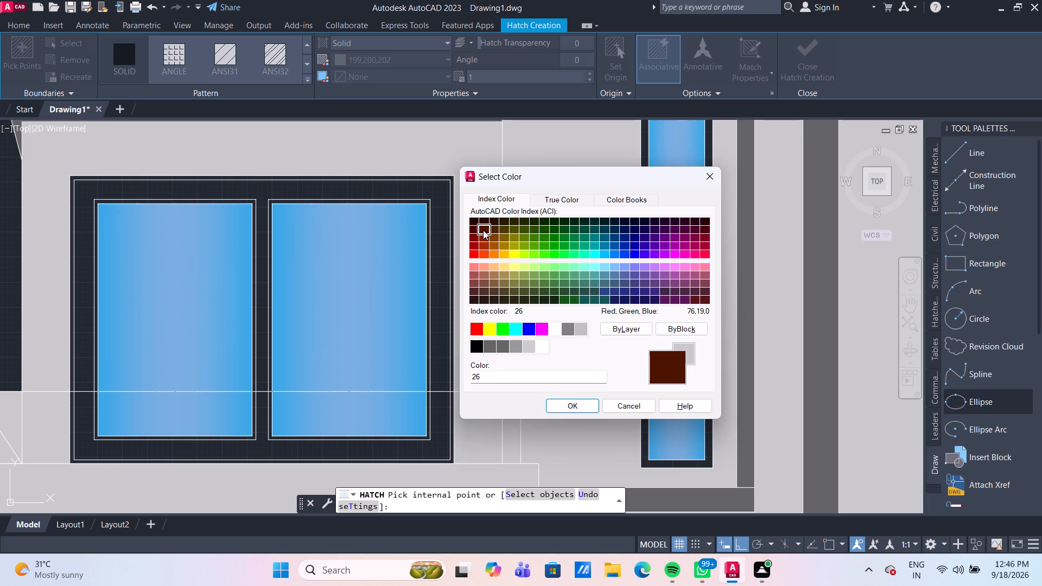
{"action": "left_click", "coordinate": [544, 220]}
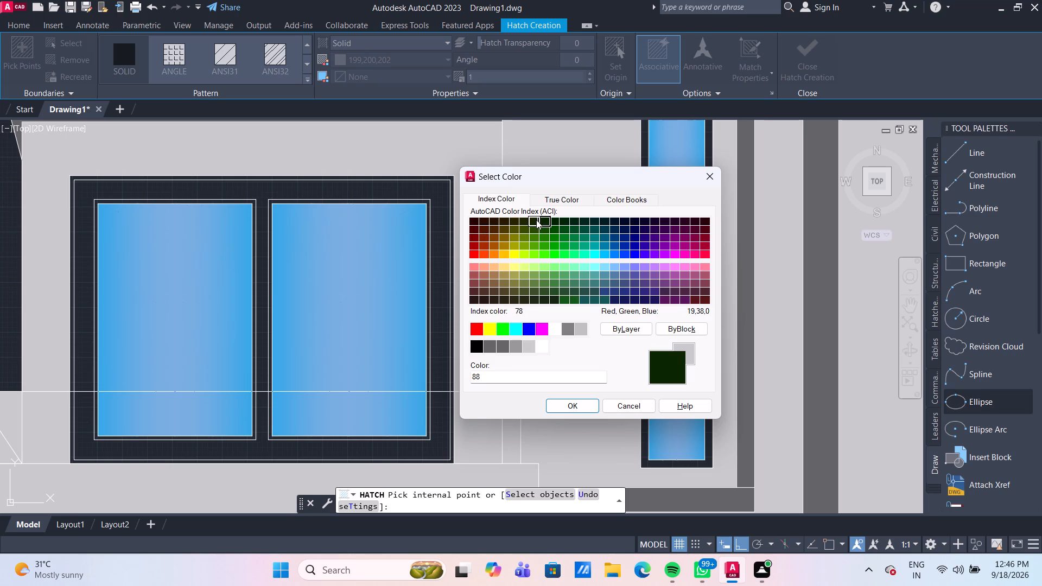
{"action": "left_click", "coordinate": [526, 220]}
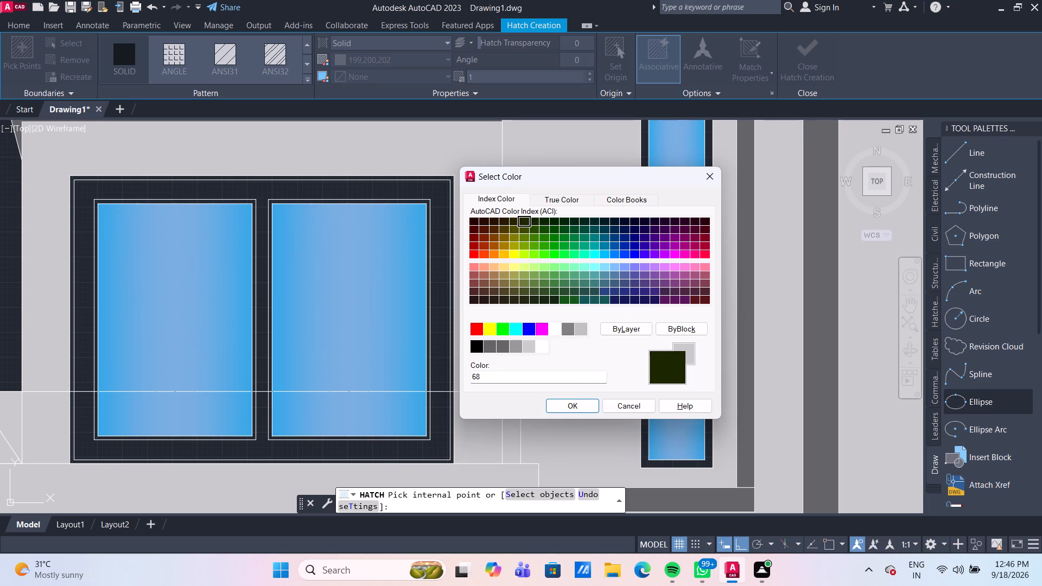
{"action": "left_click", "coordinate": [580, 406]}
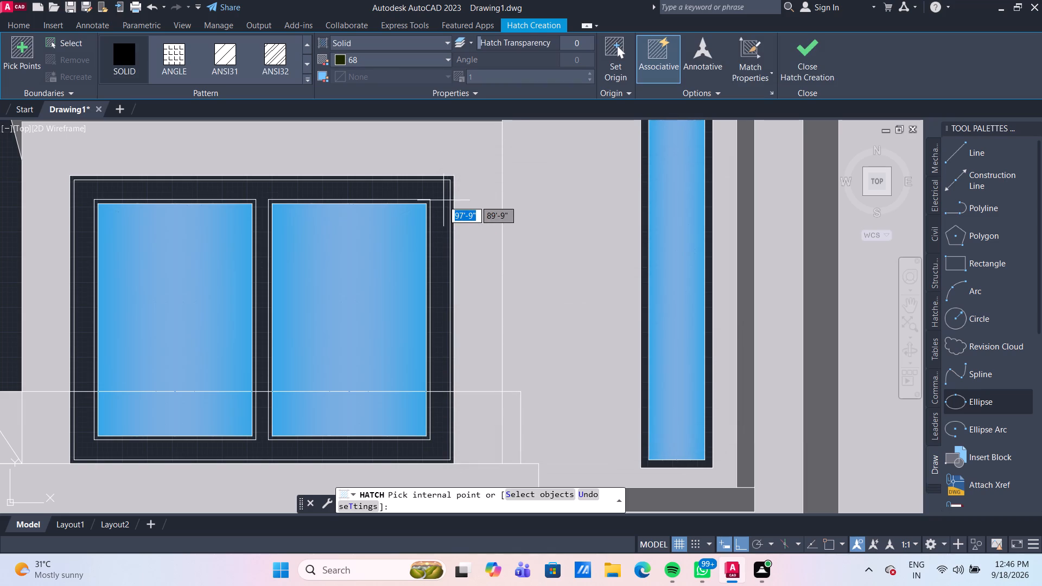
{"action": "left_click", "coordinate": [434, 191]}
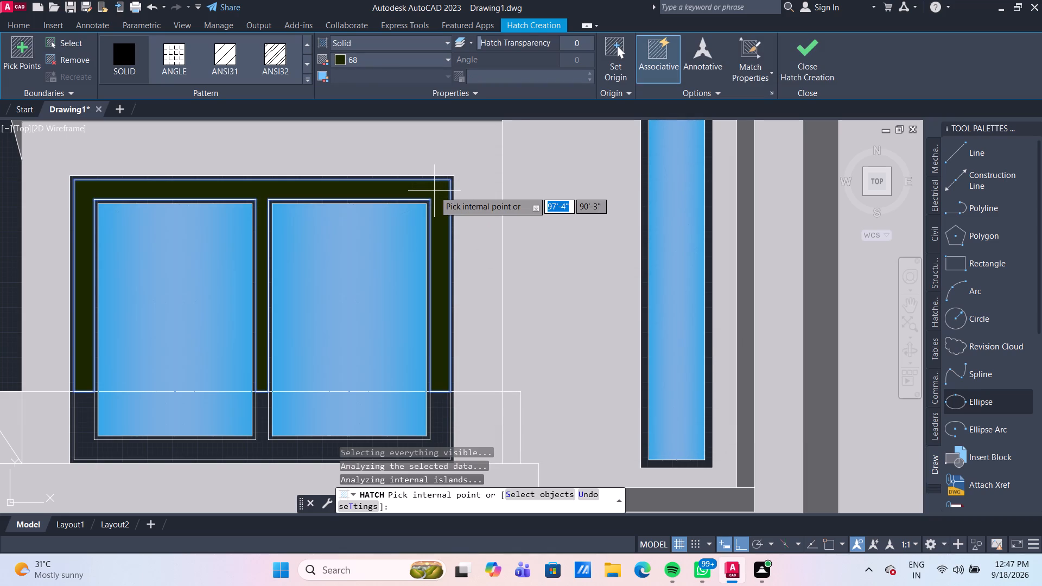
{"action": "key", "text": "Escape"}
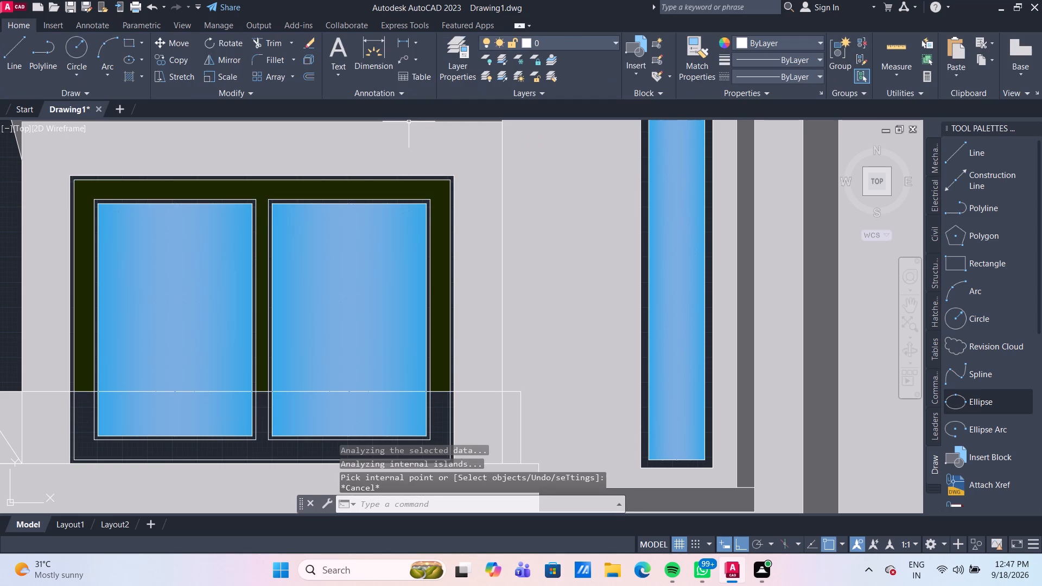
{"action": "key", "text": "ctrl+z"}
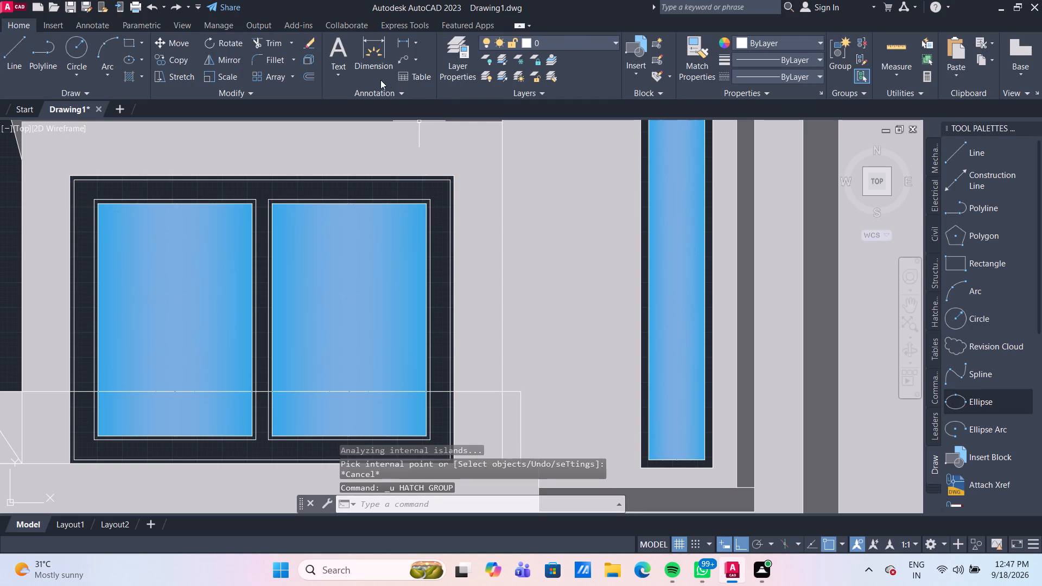
Fill the upper and lower parts of the large upper double window's frame with a solid hatch in index colour 38.
{"action": "left_click", "coordinate": [134, 79]}
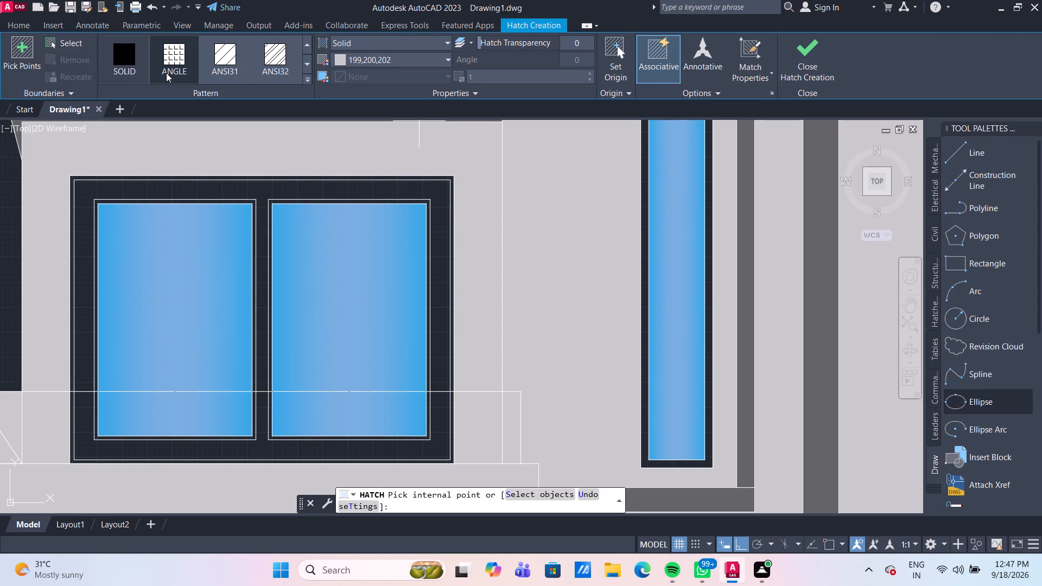
{"action": "left_click", "coordinate": [127, 68]}
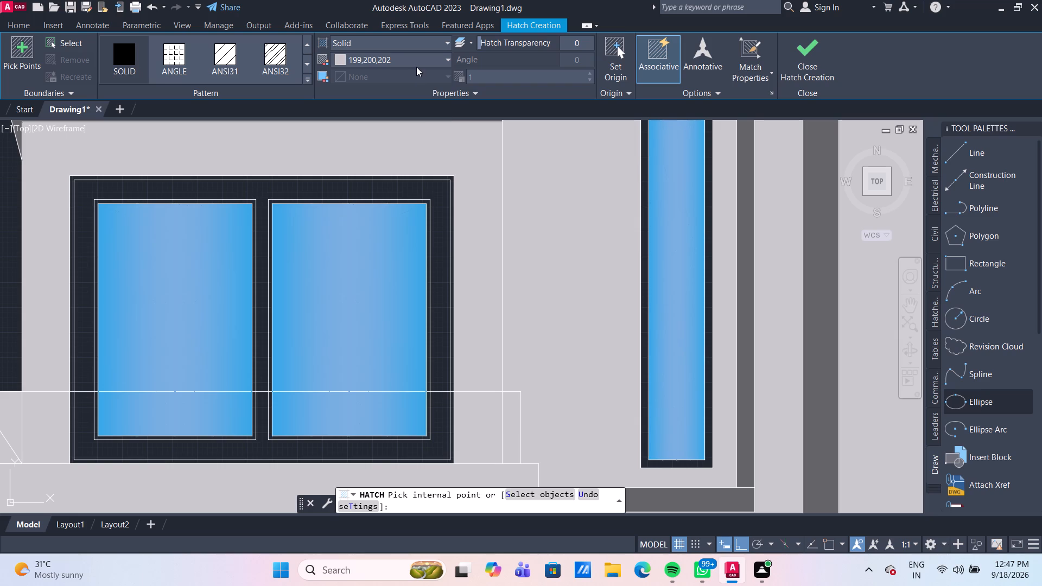
{"action": "left_click", "coordinate": [419, 55]}
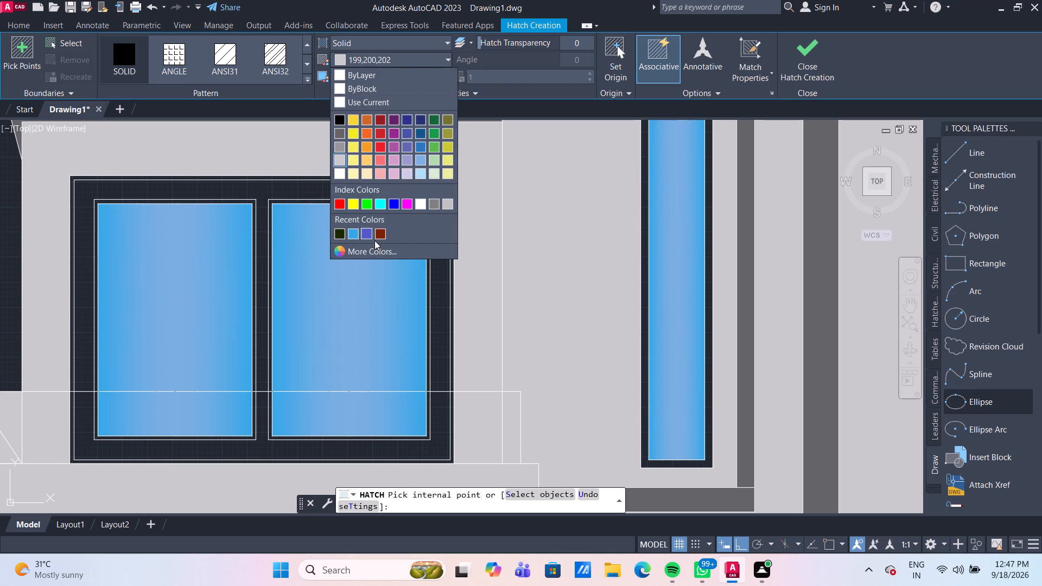
{"action": "left_click", "coordinate": [379, 252]}
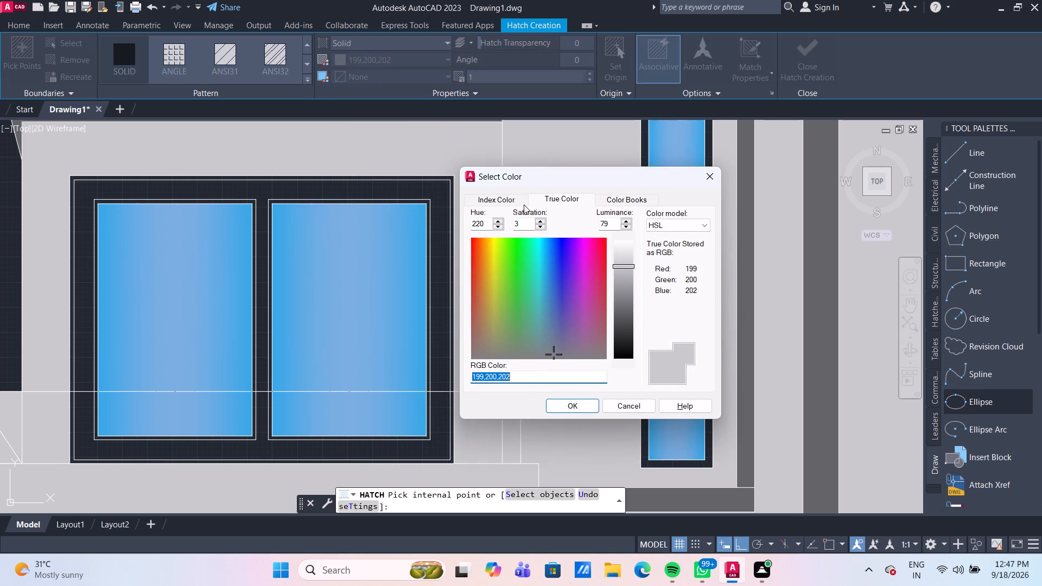
{"action": "left_click", "coordinate": [519, 199]}
{"action": "left_click", "coordinate": [504, 222]}
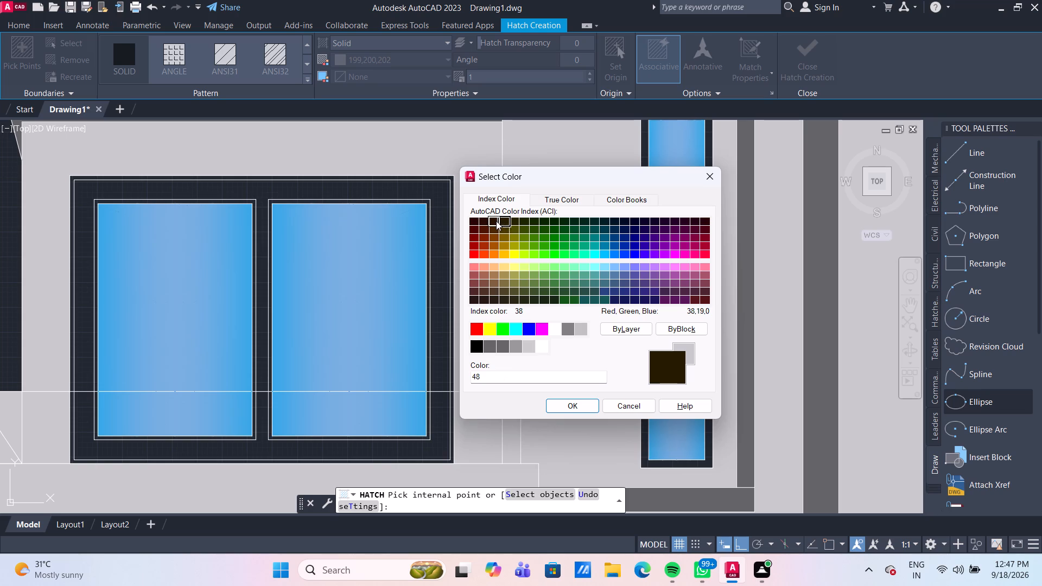
{"action": "left_click", "coordinate": [496, 221]}
{"action": "left_click", "coordinate": [579, 405]}
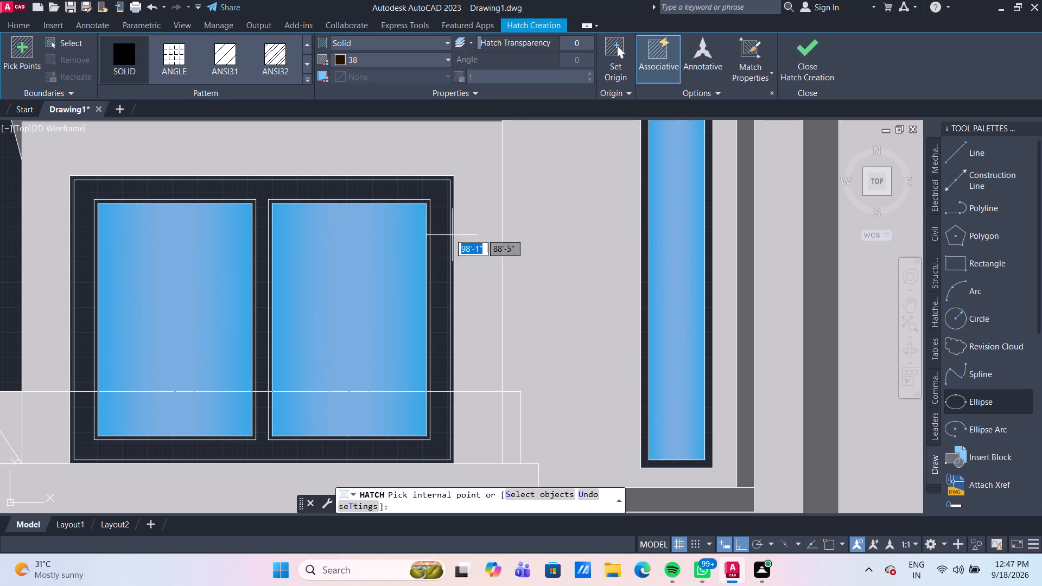
{"action": "left_click", "coordinate": [432, 192]}
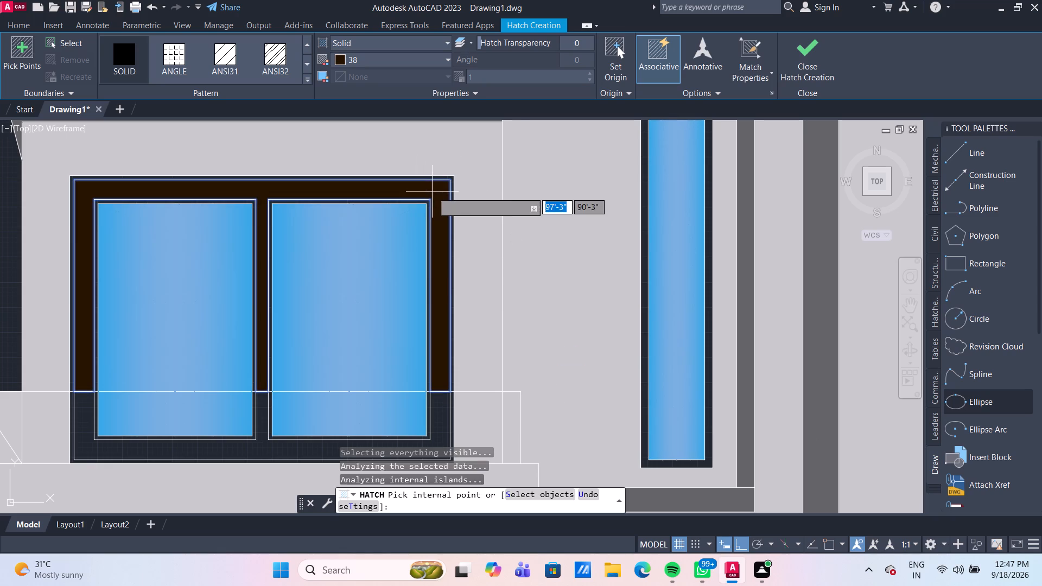
{"action": "left_click", "coordinate": [262, 445]}
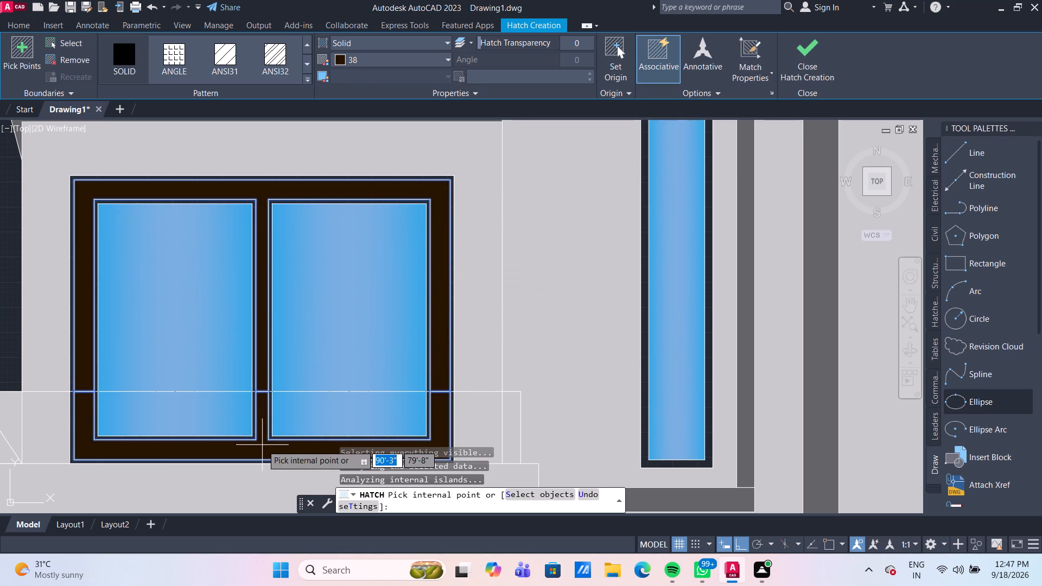
Fill the frame of the tall narrow upper window with the same solid hatch in colour 38.
{"action": "scroll", "coordinate": [262, 445], "scroll_direction": "down", "scroll_amount": 1}
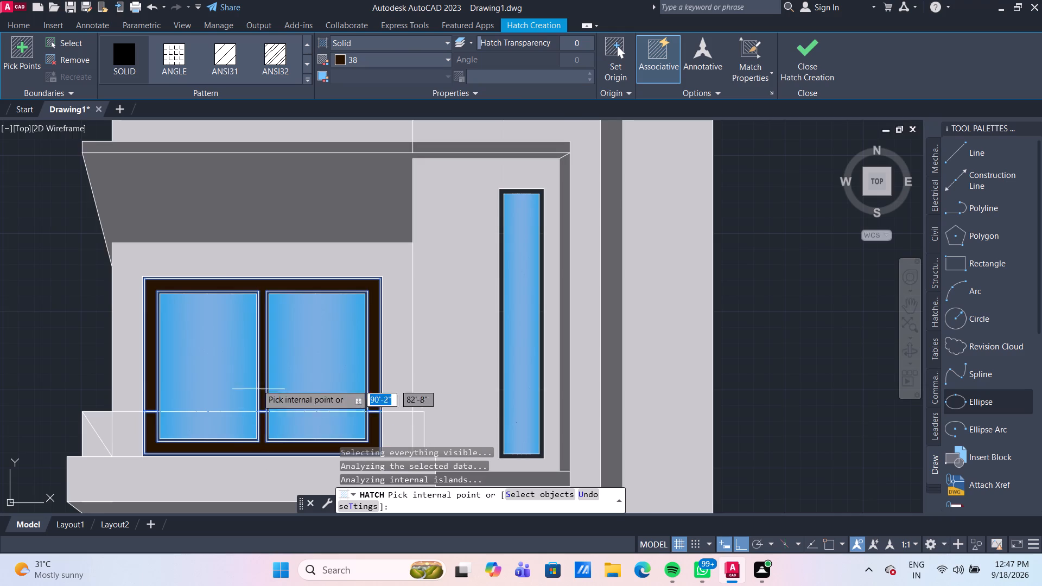
{"action": "scroll", "coordinate": [240, 260], "scroll_direction": "up", "scroll_amount": 1}
{"action": "scroll", "coordinate": [269, 319], "scroll_direction": "up", "scroll_amount": 3}
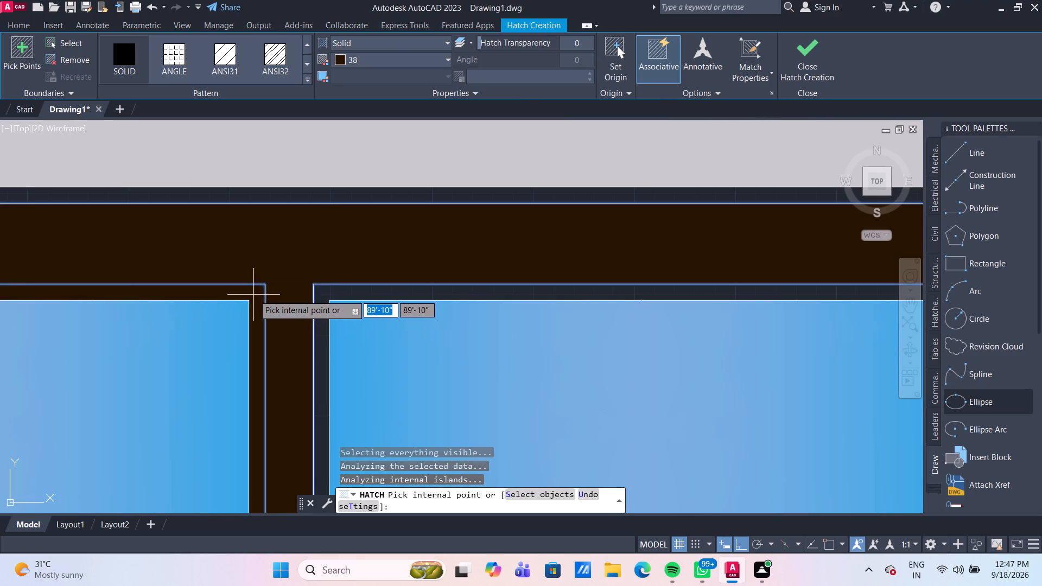
{"action": "scroll", "coordinate": [459, 264], "scroll_direction": "down", "scroll_amount": 2}
{"action": "scroll", "coordinate": [696, 291], "scroll_direction": "down", "scroll_amount": 2}
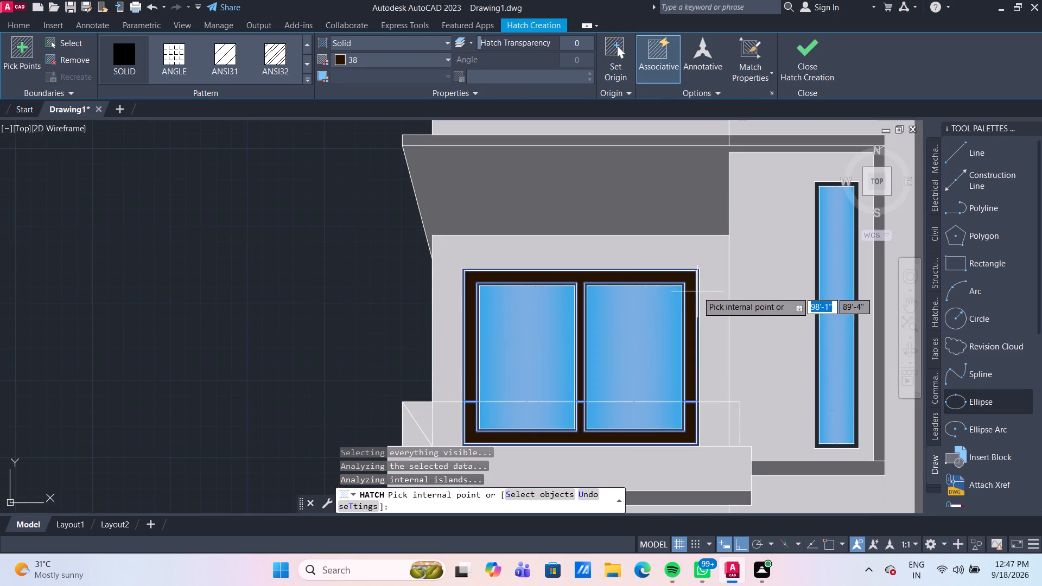
{"action": "scroll", "coordinate": [819, 285], "scroll_direction": "up", "scroll_amount": 3}
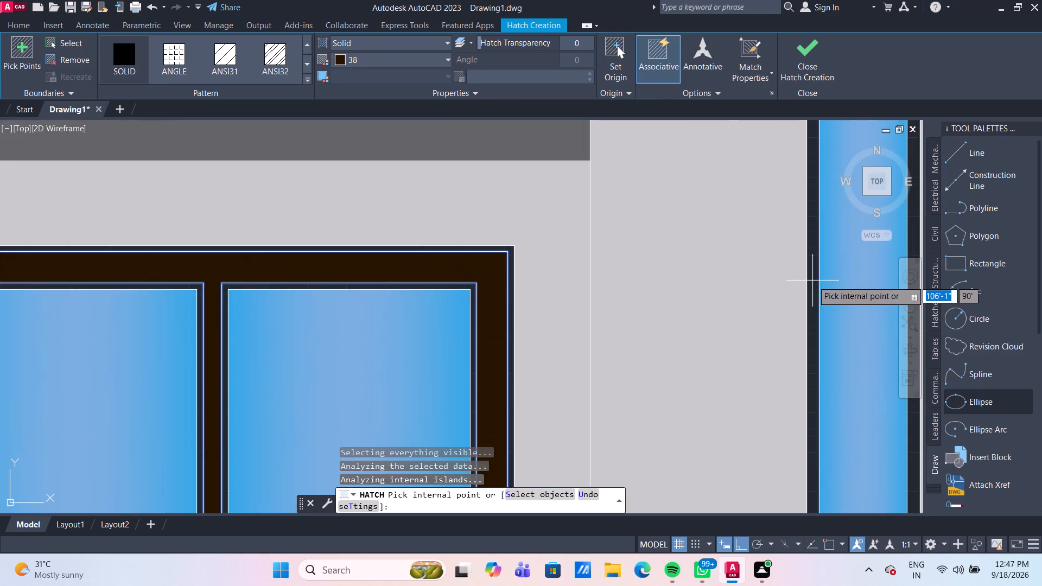
{"action": "left_click", "coordinate": [812, 281]}
Fill the frame and centre post of the small ground-floor double window with the solid colour 38 hatch.
{"action": "scroll", "coordinate": [812, 281], "scroll_direction": "down", "scroll_amount": 5}
{"action": "middle_click_drag", "start_coordinate": [793, 251], "coordinate": [792, 252]}
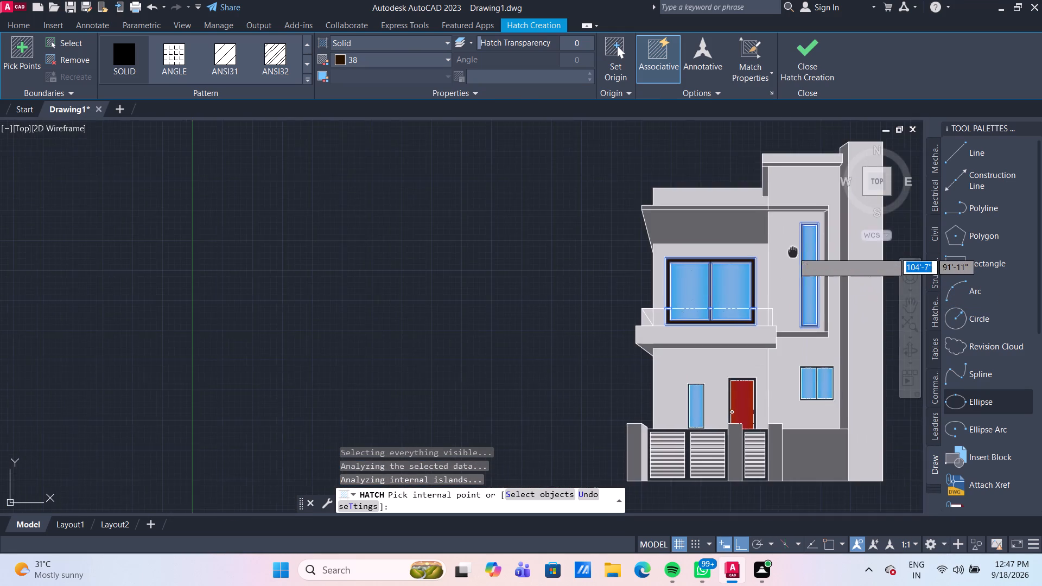
{"action": "middle_click_drag", "start_coordinate": [792, 252], "coordinate": [586, 145]}
{"action": "scroll", "coordinate": [639, 283], "scroll_direction": "up", "scroll_amount": 3}
{"action": "scroll", "coordinate": [587, 284], "scroll_direction": "up", "scroll_amount": 2}
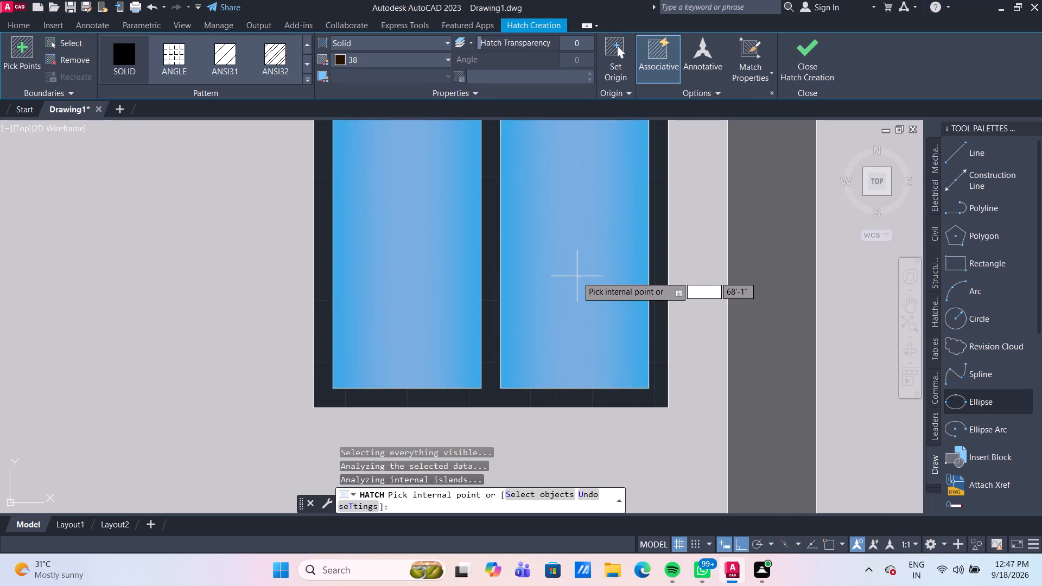
{"action": "left_click", "coordinate": [493, 396]}
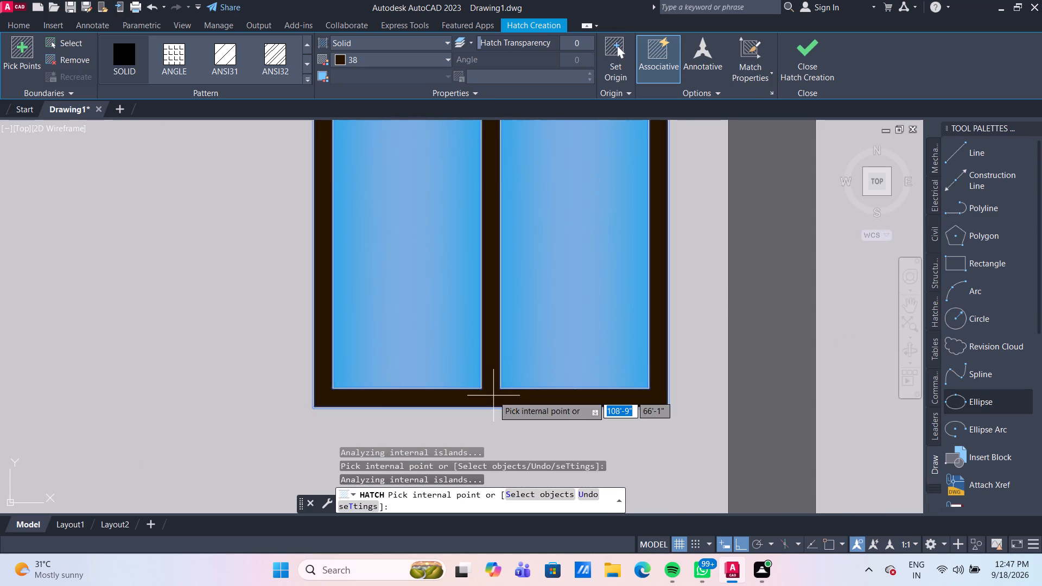
Fill the red door's frame and the frame of the narrow window beside it with the solid colour 38 hatch.
{"action": "scroll", "coordinate": [493, 396], "scroll_direction": "down", "scroll_amount": 4}
{"action": "scroll", "coordinate": [344, 393], "scroll_direction": "up", "scroll_amount": 4}
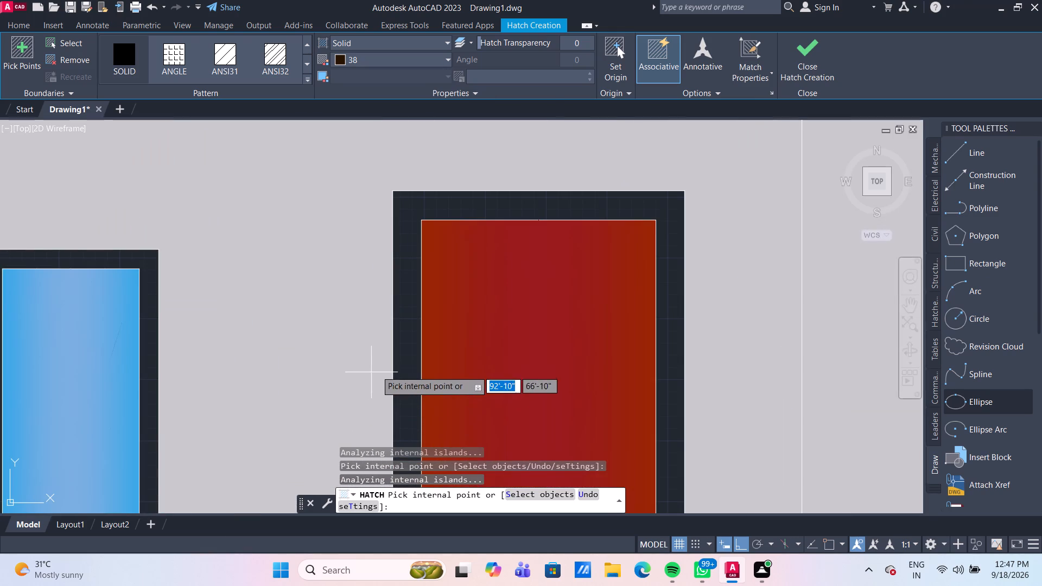
{"action": "left_click", "coordinate": [411, 342]}
{"action": "scroll", "coordinate": [411, 342], "scroll_direction": "down", "scroll_amount": 1}
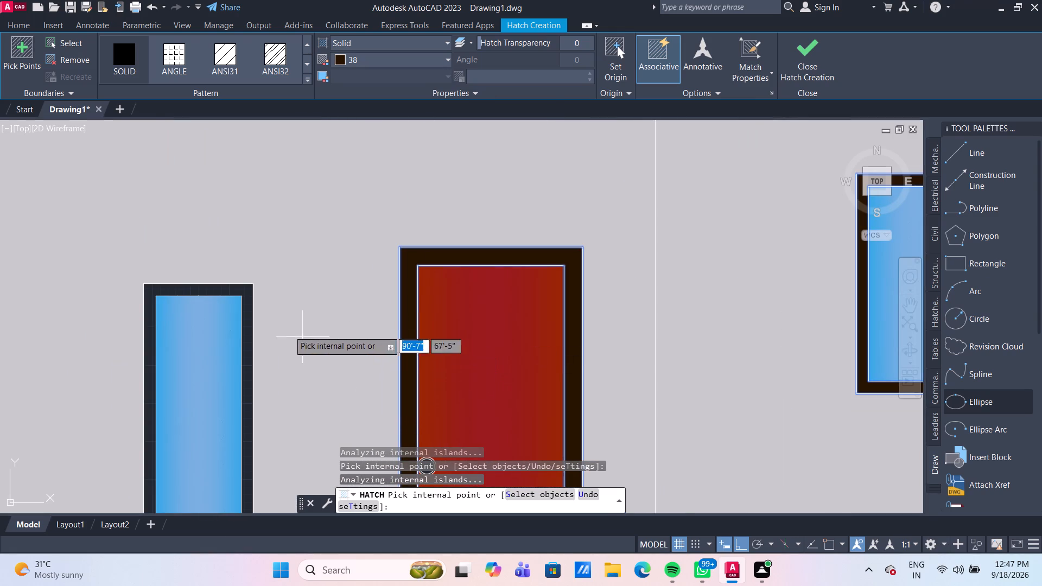
{"action": "left_click", "coordinate": [236, 291]}
Fill the inner circle of the red door's knob with the solid colour 38 hatch and finish the hatch.
{"action": "scroll", "coordinate": [242, 294], "scroll_direction": "down", "scroll_amount": 4}
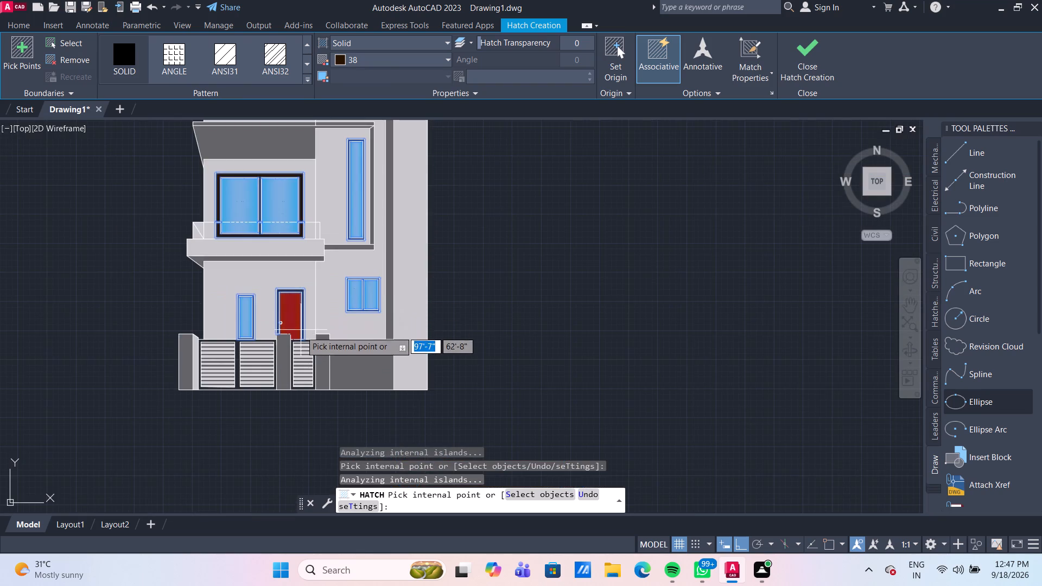
{"action": "scroll", "coordinate": [281, 340], "scroll_direction": "up", "scroll_amount": 5}
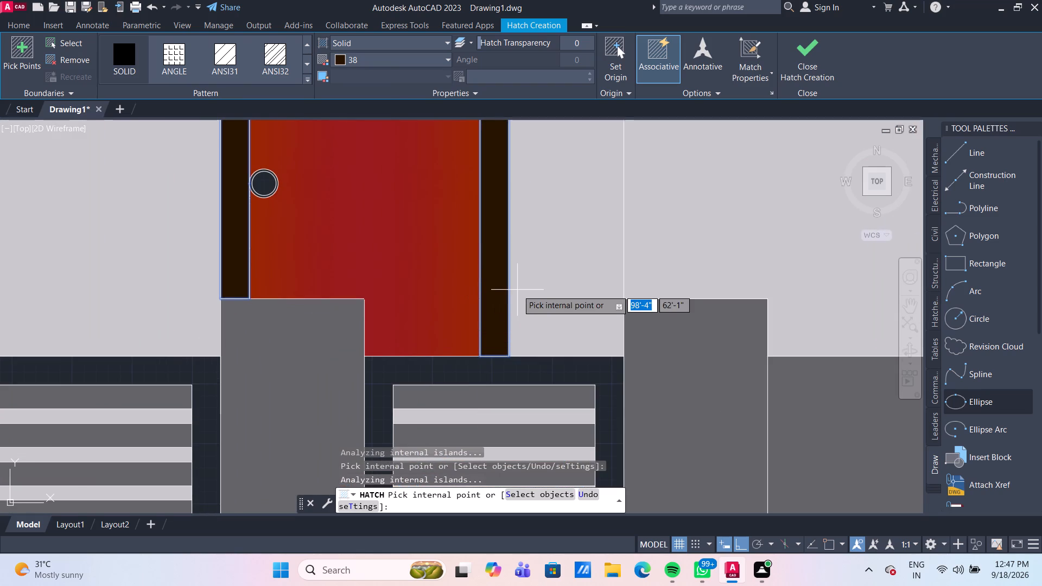
{"action": "middle_click_drag", "start_coordinate": [494, 278], "coordinate": [503, 353]}
{"action": "scroll", "coordinate": [307, 277], "scroll_direction": "up", "scroll_amount": 3}
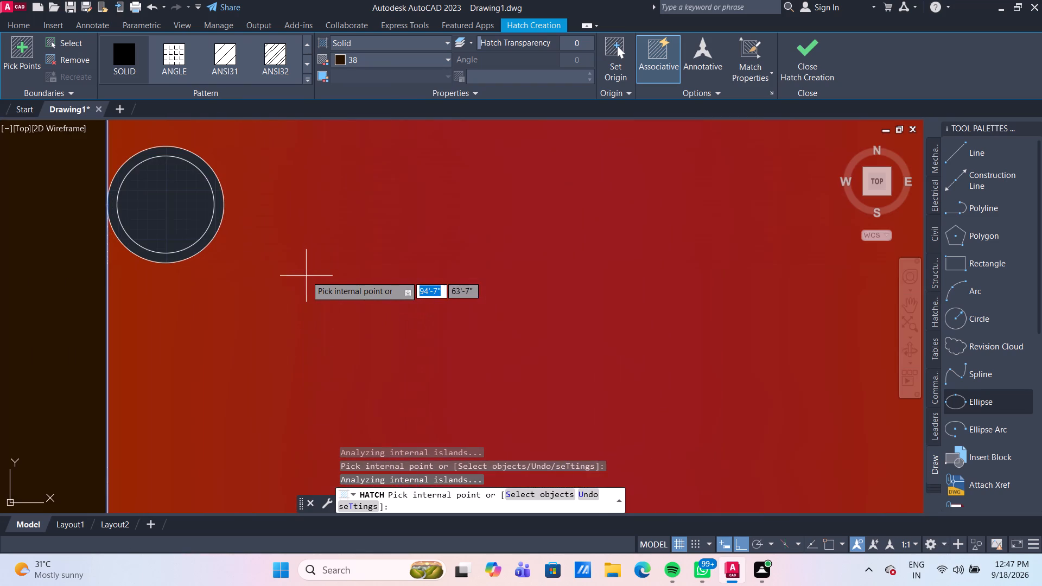
{"action": "left_click", "coordinate": [175, 208]}
{"action": "scroll", "coordinate": [193, 220], "scroll_direction": "down", "scroll_amount": 4}
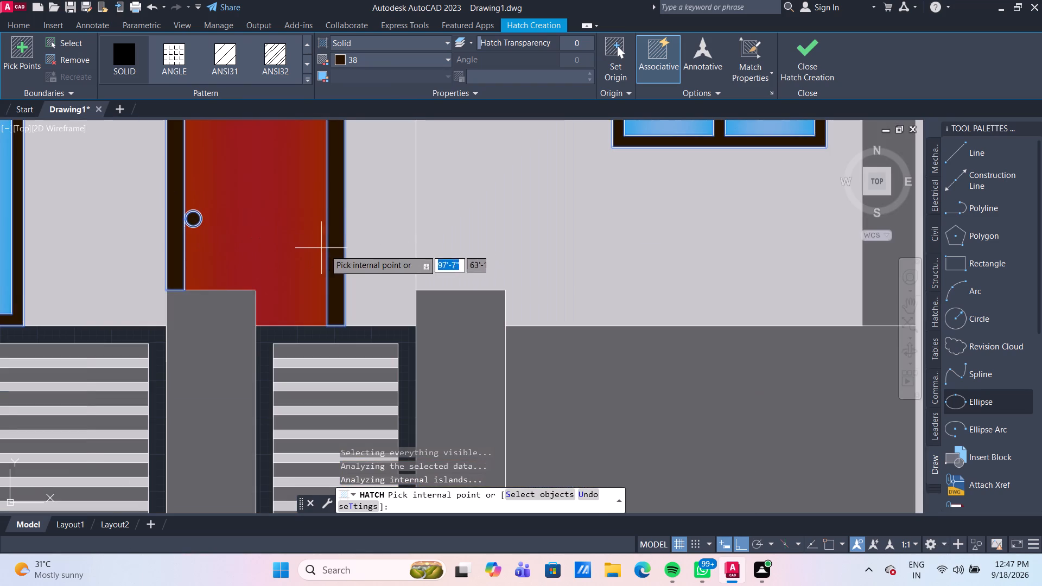
{"action": "scroll", "coordinate": [343, 256], "scroll_direction": "down", "scroll_amount": 1}
{"action": "scroll", "coordinate": [416, 317], "scroll_direction": "down", "scroll_amount": 3}
{"action": "scroll", "coordinate": [452, 253], "scroll_direction": "up", "scroll_amount": 3}
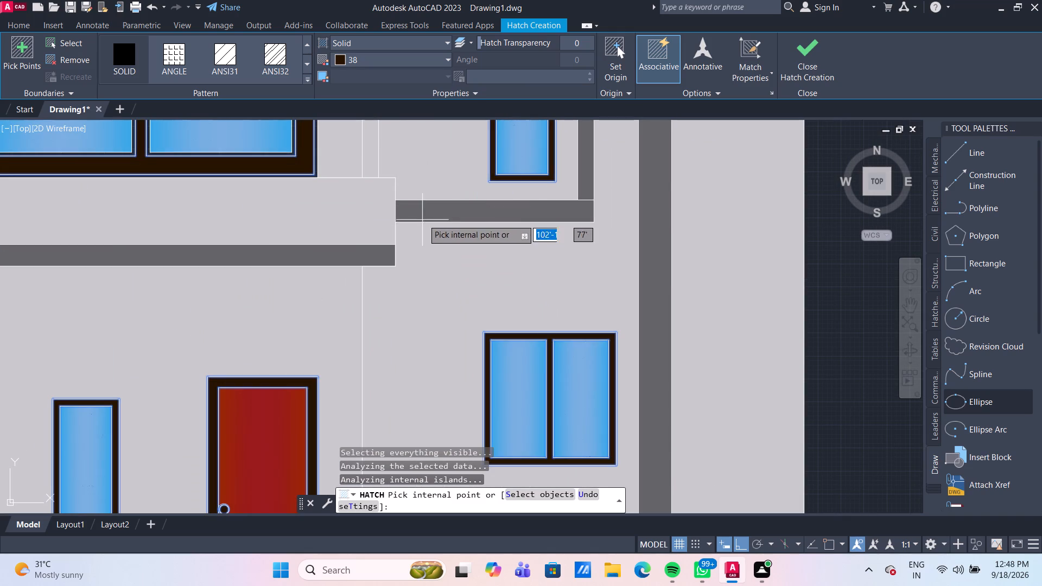
{"action": "middle_click_drag", "start_coordinate": [454, 217], "coordinate": [492, 294]}
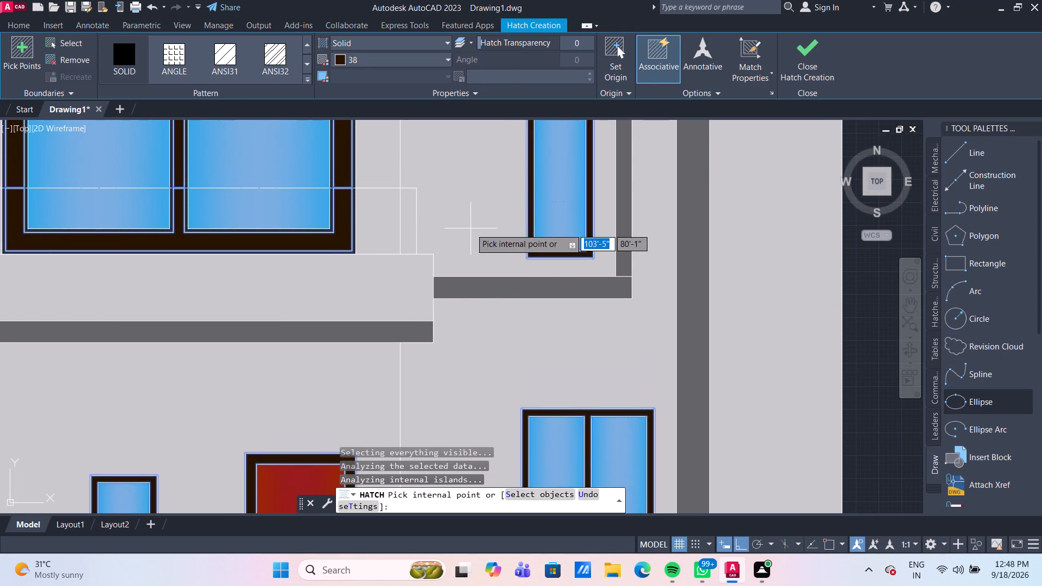
{"action": "key", "text": "Escape"}
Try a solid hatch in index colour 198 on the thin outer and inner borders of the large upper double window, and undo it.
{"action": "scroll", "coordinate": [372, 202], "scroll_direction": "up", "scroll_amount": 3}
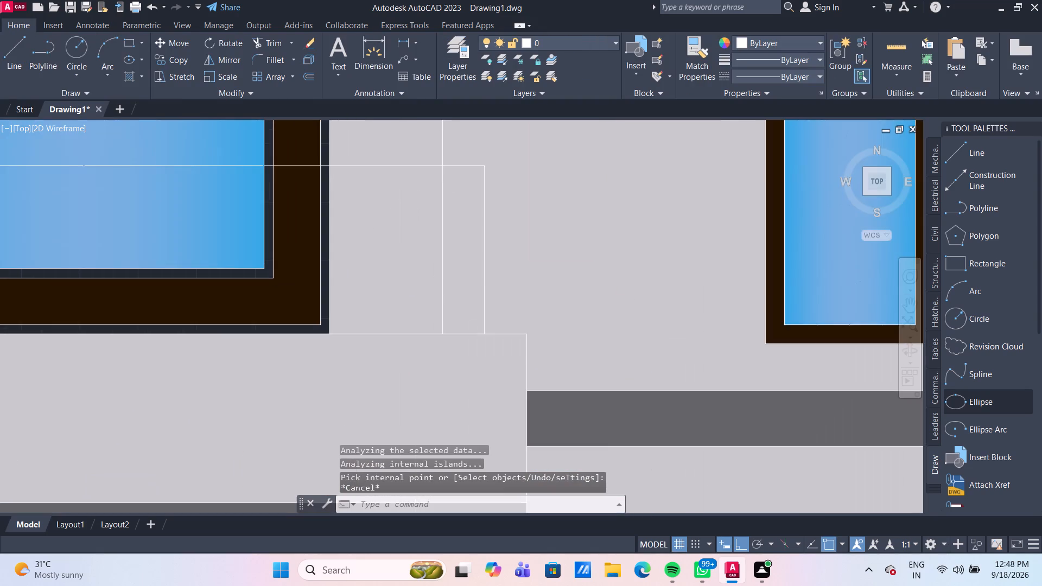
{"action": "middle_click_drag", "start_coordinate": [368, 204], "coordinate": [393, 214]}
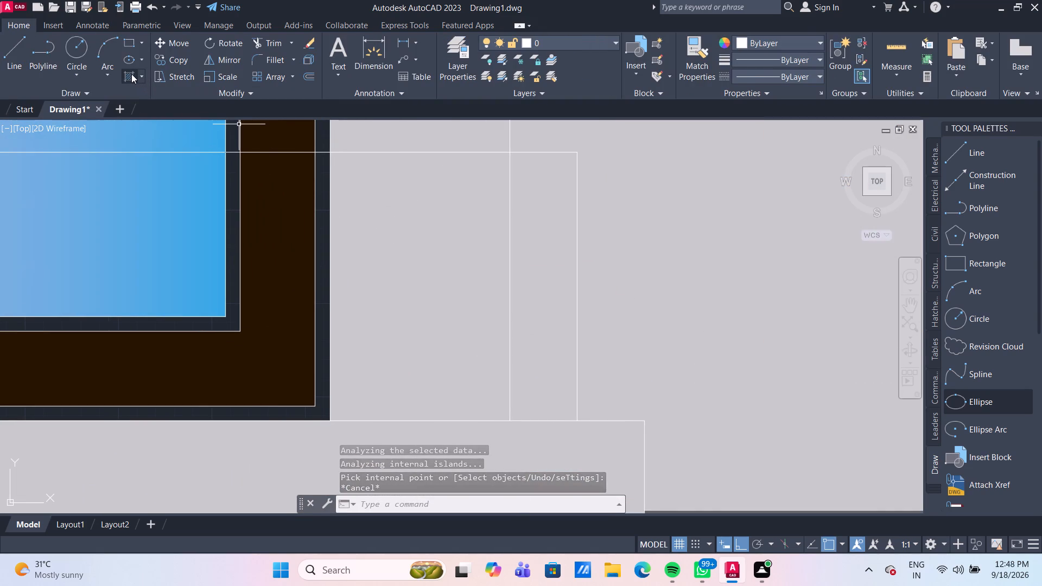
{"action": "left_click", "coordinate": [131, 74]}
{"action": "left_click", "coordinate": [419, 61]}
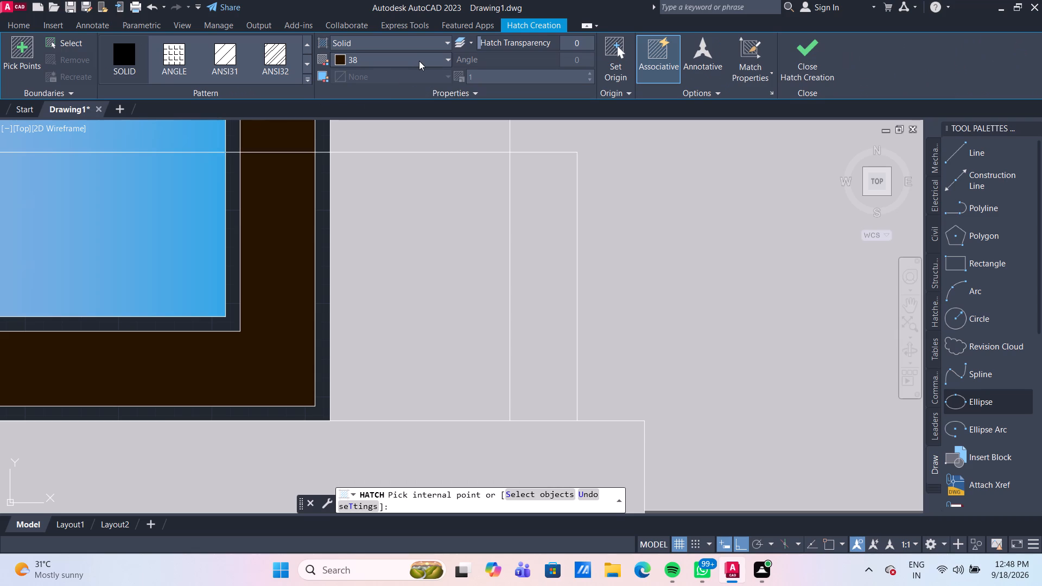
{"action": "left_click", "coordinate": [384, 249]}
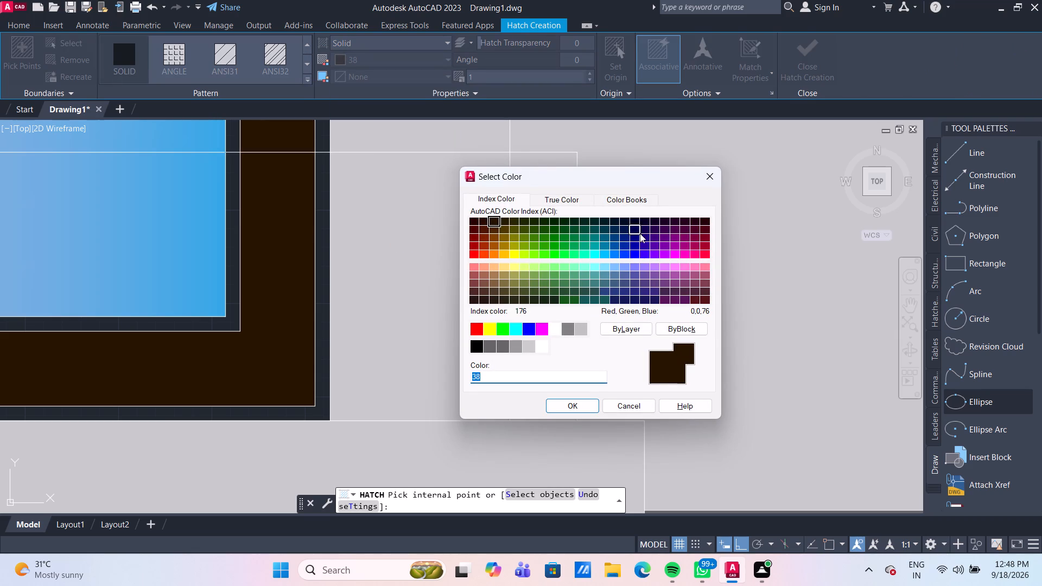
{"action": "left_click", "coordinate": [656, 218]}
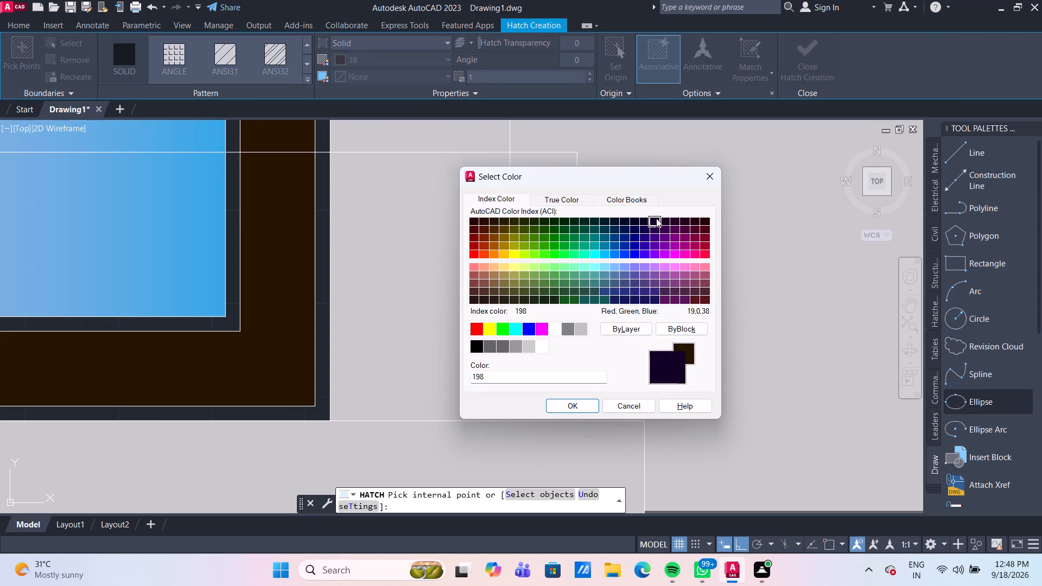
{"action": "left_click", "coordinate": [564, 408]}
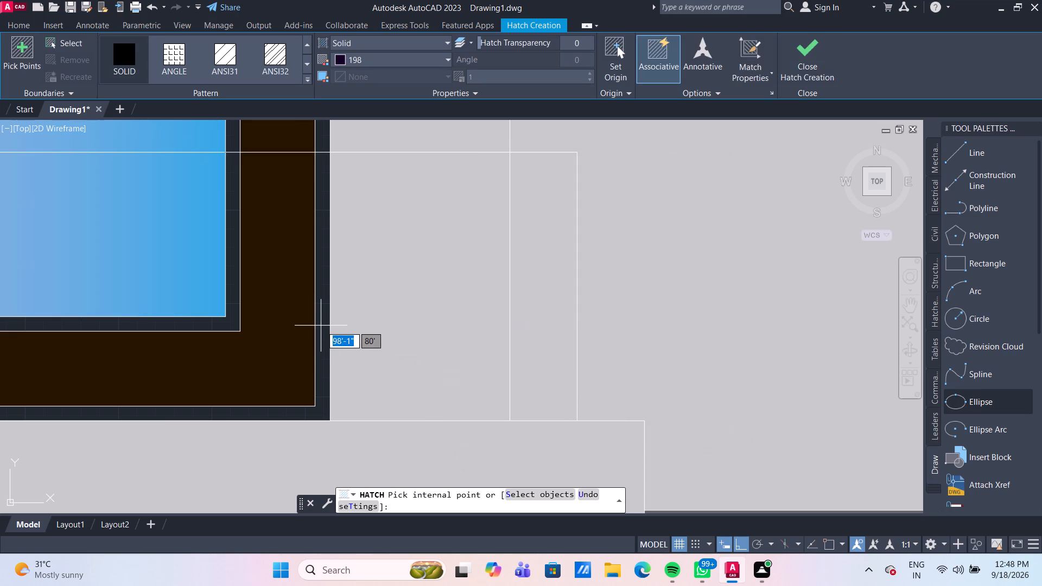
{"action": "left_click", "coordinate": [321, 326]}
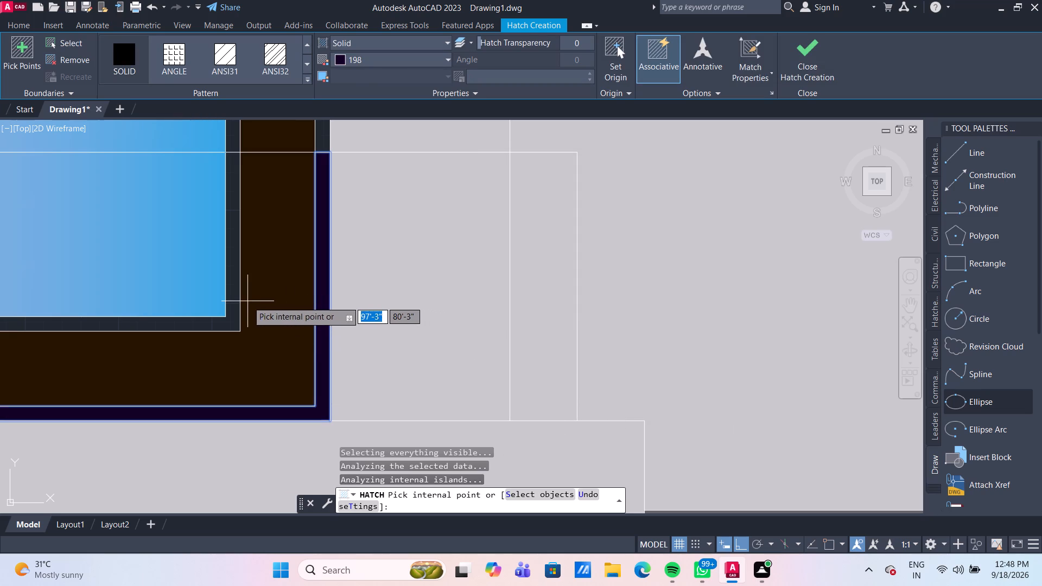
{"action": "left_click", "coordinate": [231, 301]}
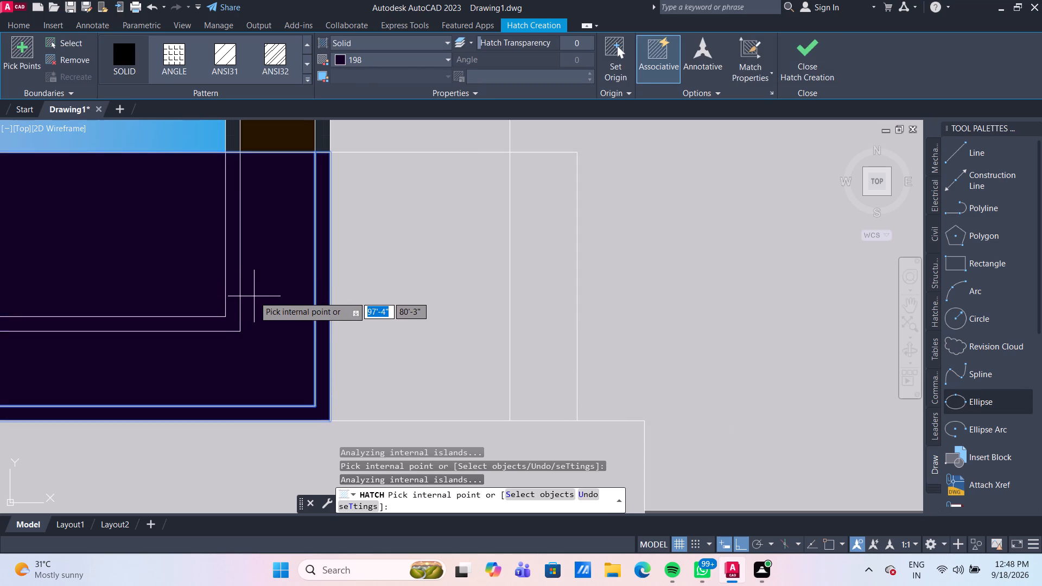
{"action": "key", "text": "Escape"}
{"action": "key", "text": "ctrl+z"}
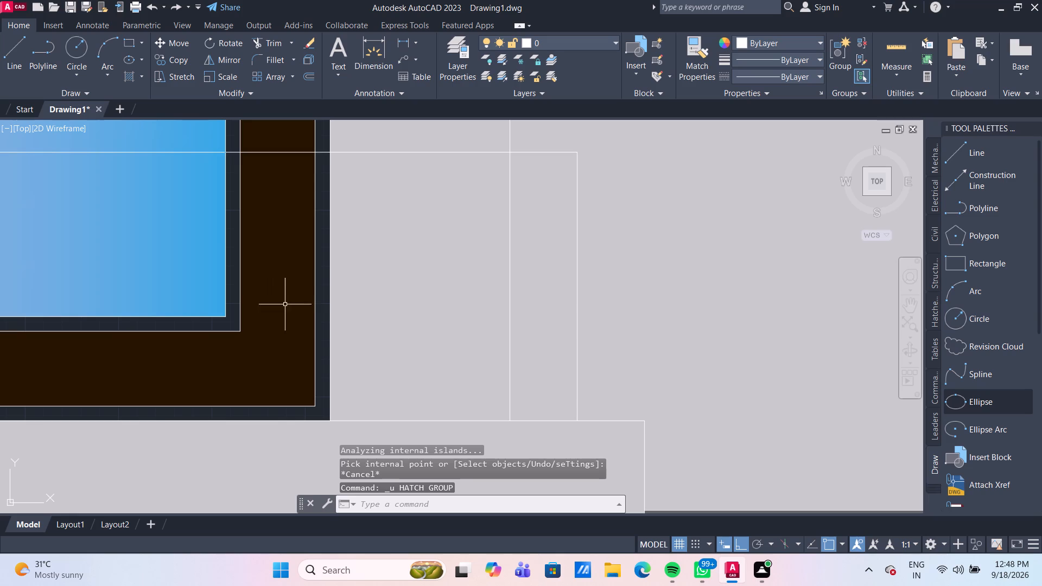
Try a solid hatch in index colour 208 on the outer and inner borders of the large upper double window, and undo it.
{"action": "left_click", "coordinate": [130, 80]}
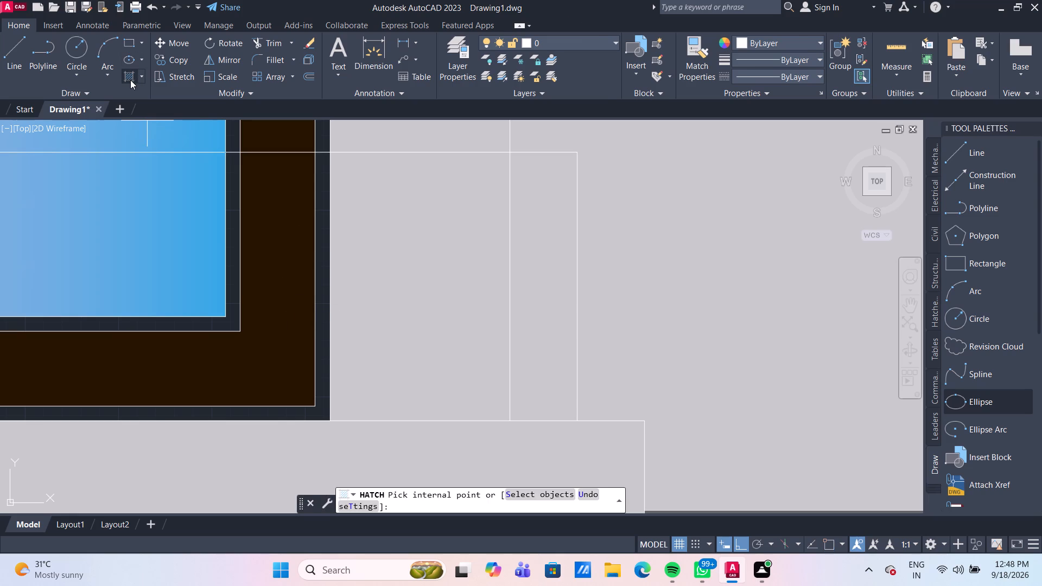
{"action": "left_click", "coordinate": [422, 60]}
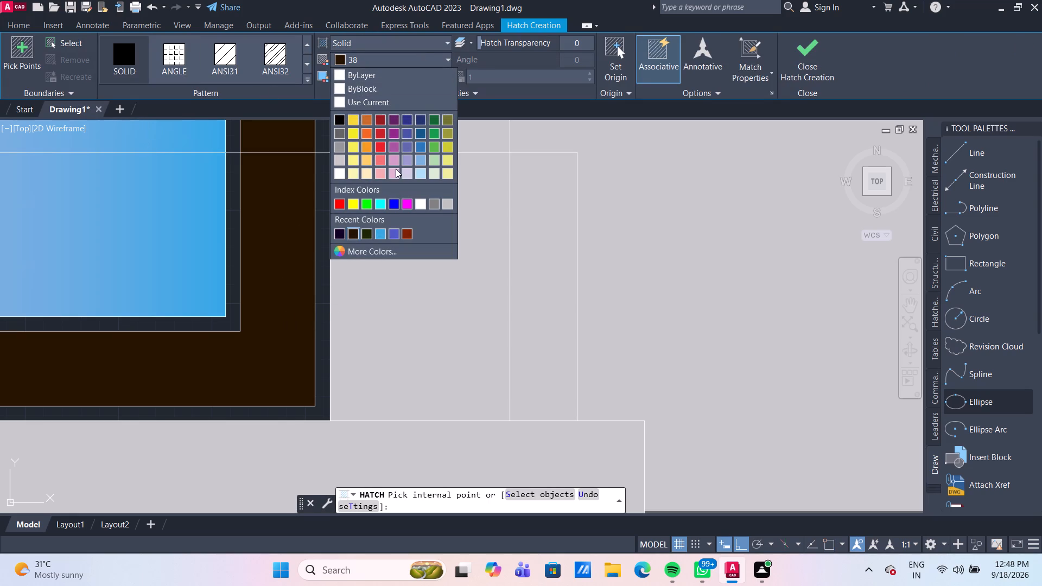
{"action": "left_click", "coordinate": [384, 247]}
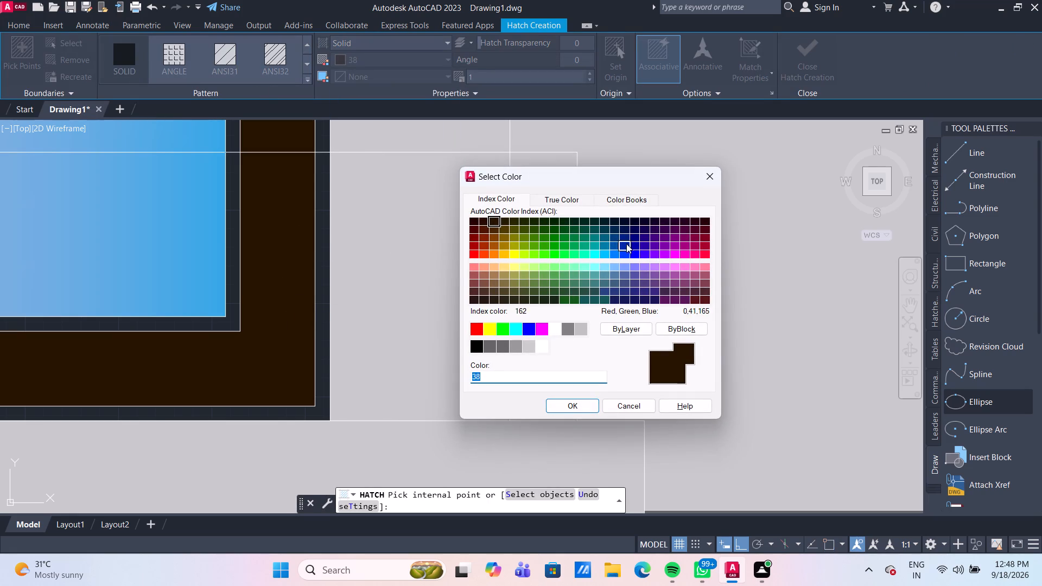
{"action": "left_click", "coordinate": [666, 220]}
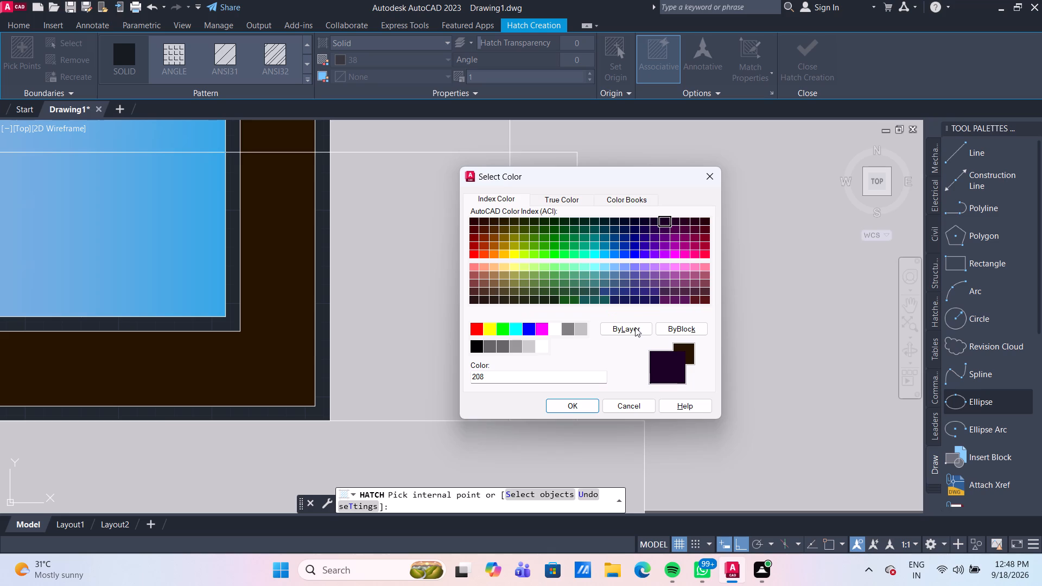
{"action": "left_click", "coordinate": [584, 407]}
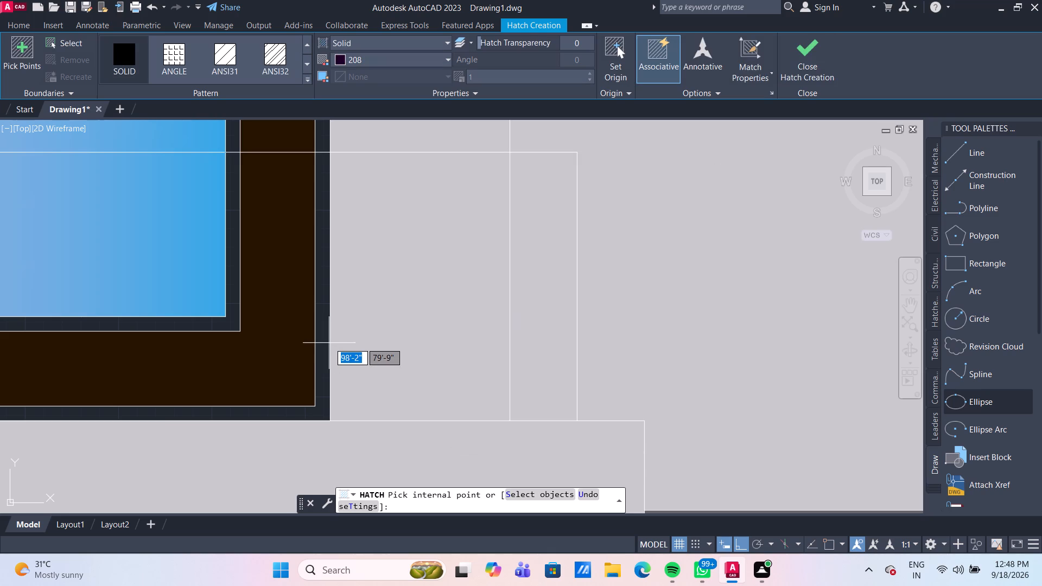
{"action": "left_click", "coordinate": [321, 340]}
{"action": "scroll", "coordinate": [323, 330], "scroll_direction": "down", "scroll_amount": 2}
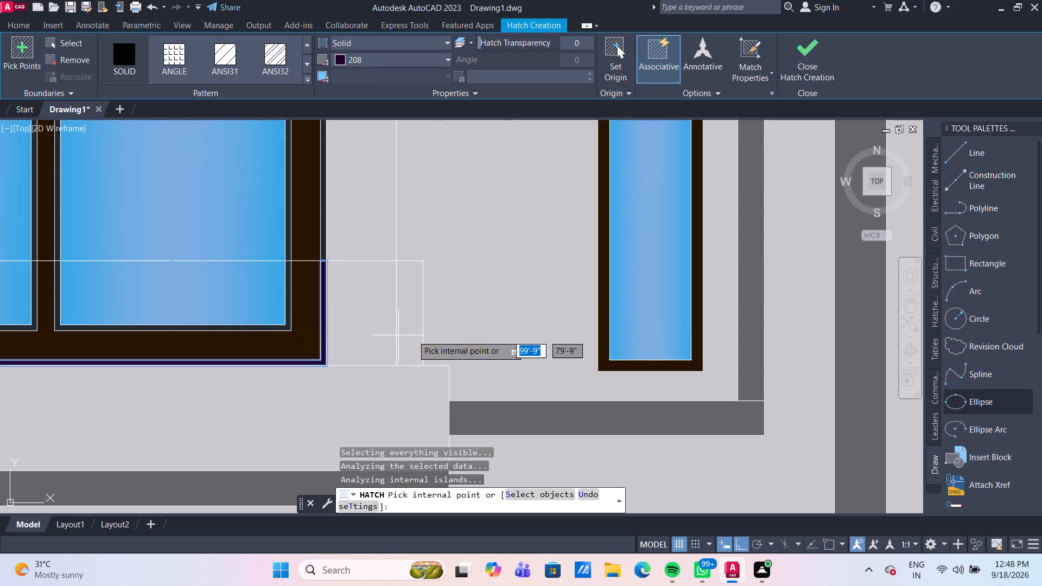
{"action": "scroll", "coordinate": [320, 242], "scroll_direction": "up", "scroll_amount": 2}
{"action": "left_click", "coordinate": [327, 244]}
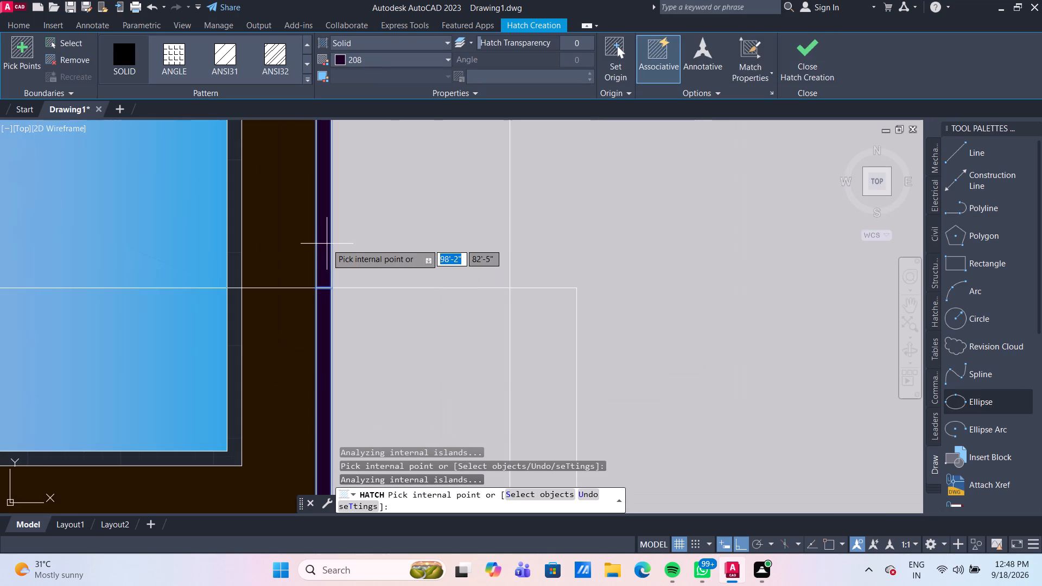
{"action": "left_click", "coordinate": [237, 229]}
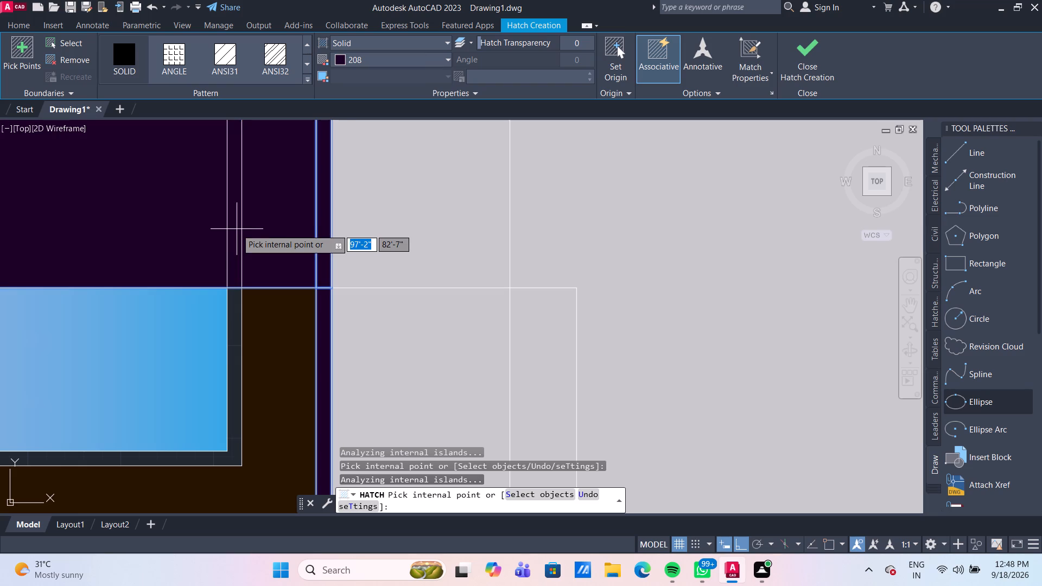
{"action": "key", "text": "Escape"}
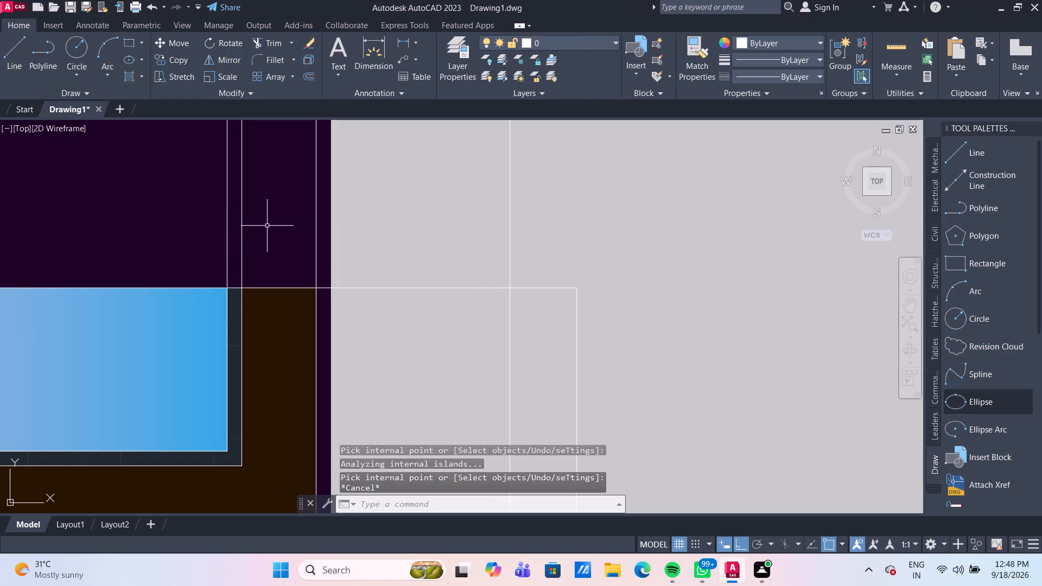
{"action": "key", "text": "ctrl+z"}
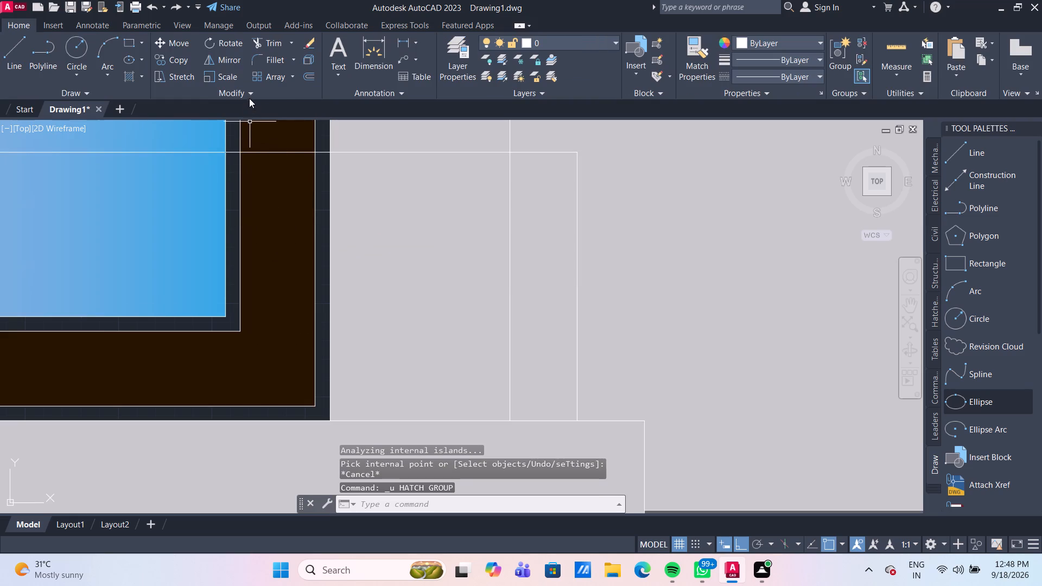
Fill the thin outer border of the large upper double window with a solid hatch in colour 208.
{"action": "left_click", "coordinate": [129, 73]}
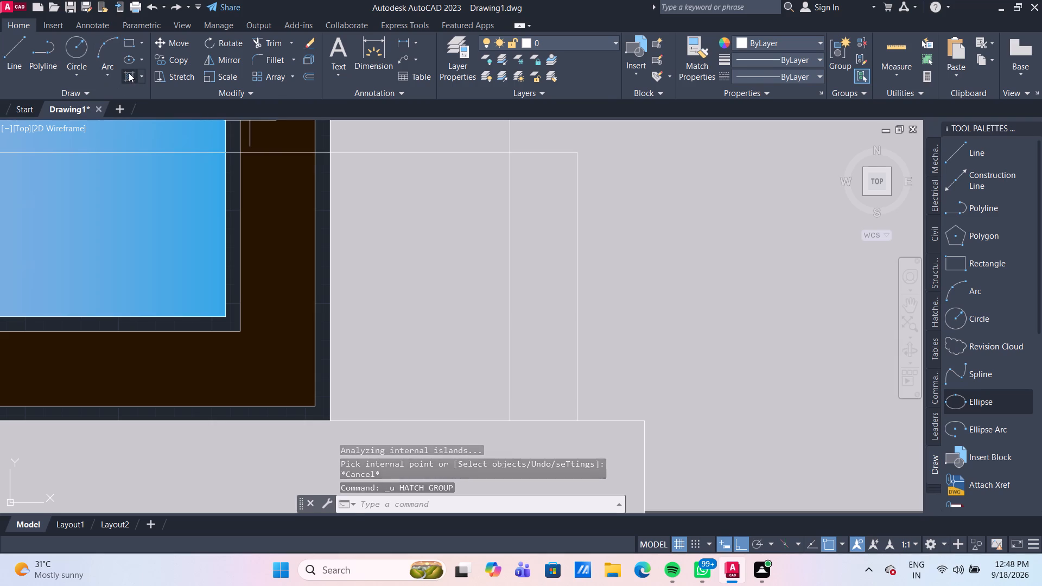
{"action": "left_click", "coordinate": [401, 60]}
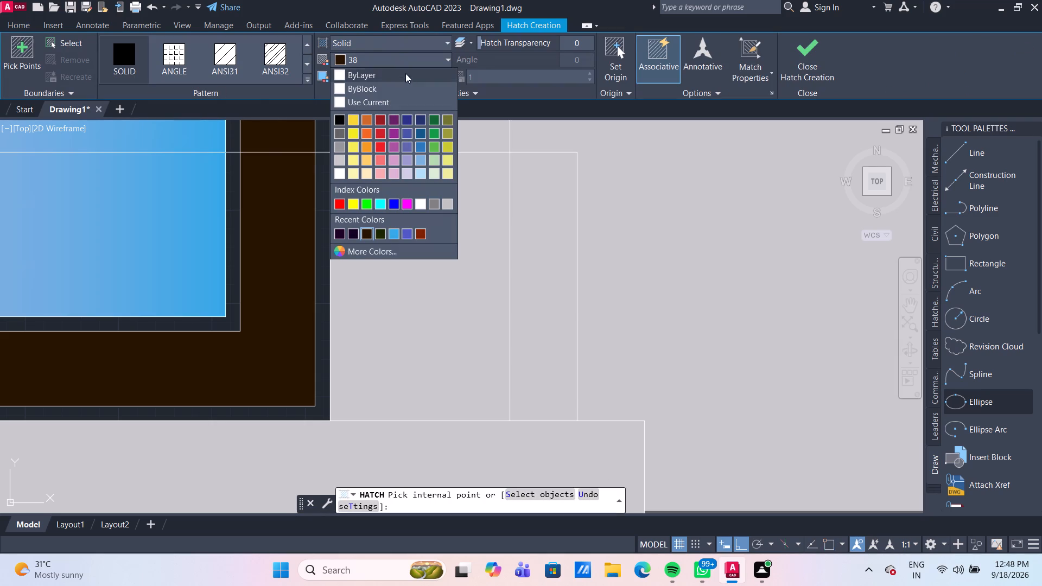
{"action": "left_click", "coordinate": [340, 234]}
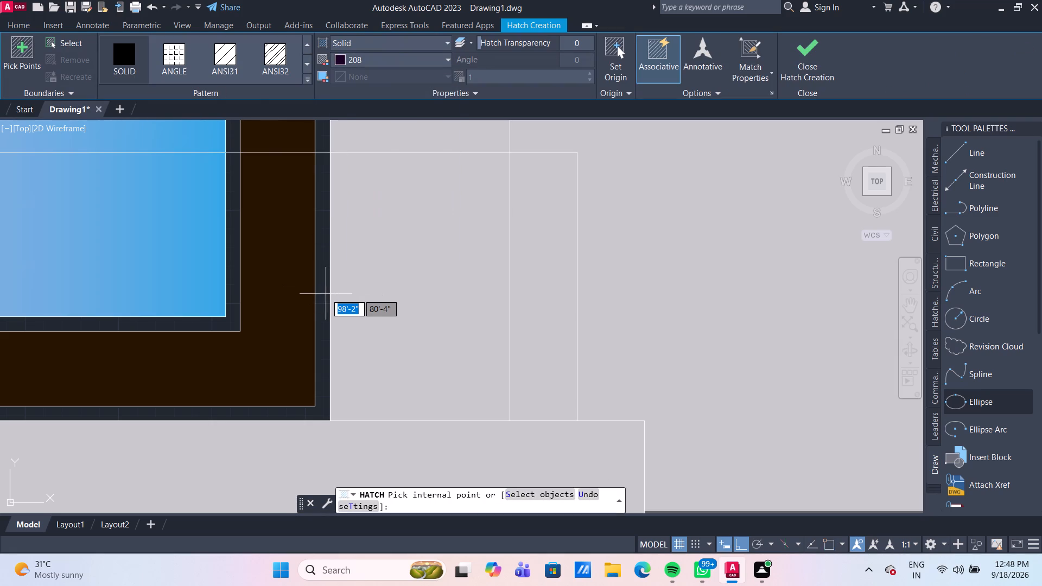
{"action": "left_click", "coordinate": [324, 294]}
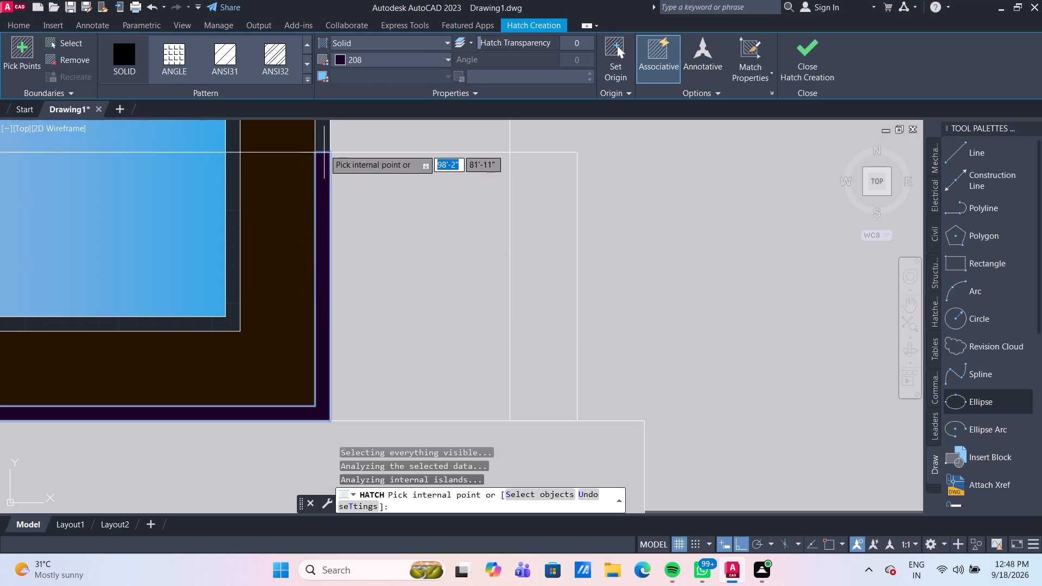
{"action": "left_click", "coordinate": [324, 139]}
{"action": "scroll", "coordinate": [328, 144], "scroll_direction": "down", "scroll_amount": 3}
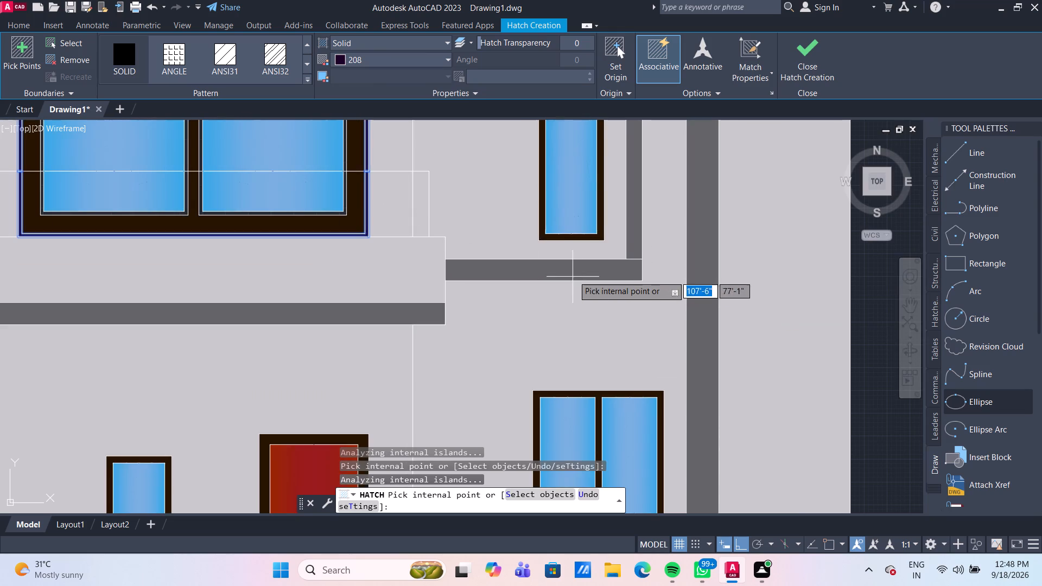
Fill the ring around the red door's knob with the solid colour 208 hatch and finish the hatch.
{"action": "scroll", "coordinate": [584, 257], "scroll_direction": "up", "scroll_amount": 2}
{"action": "scroll", "coordinate": [600, 259], "scroll_direction": "down", "scroll_amount": 2}
{"action": "scroll", "coordinate": [597, 329], "scroll_direction": "down", "scroll_amount": 2}
{"action": "middle_click_drag", "start_coordinate": [505, 393], "coordinate": [497, 403]}
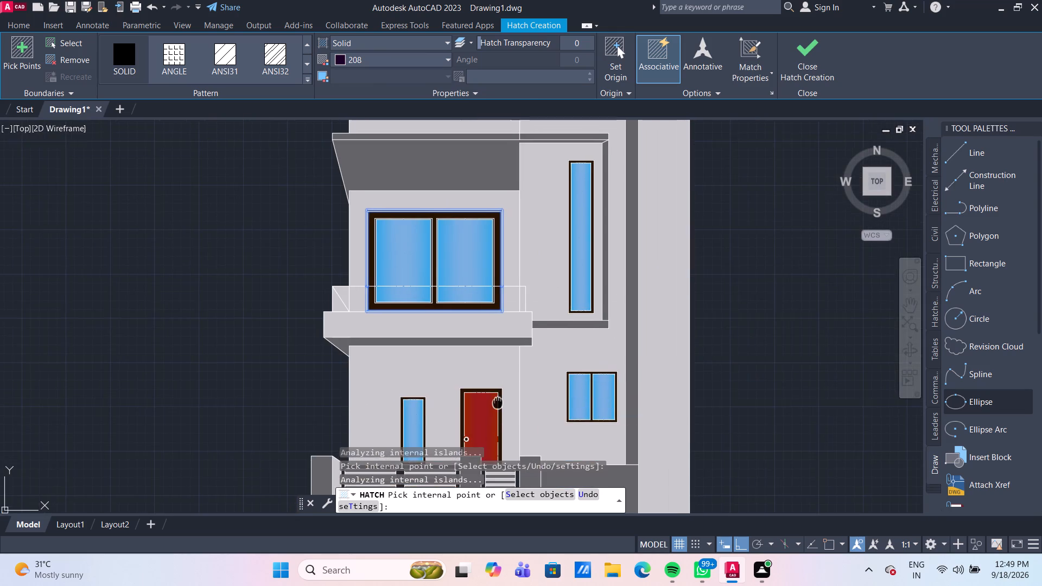
{"action": "middle_click_drag", "start_coordinate": [497, 403], "coordinate": [502, 327]}
{"action": "scroll", "coordinate": [480, 364], "scroll_direction": "up", "scroll_amount": 6}
{"action": "middle_click_drag", "start_coordinate": [443, 366], "coordinate": [449, 351]}
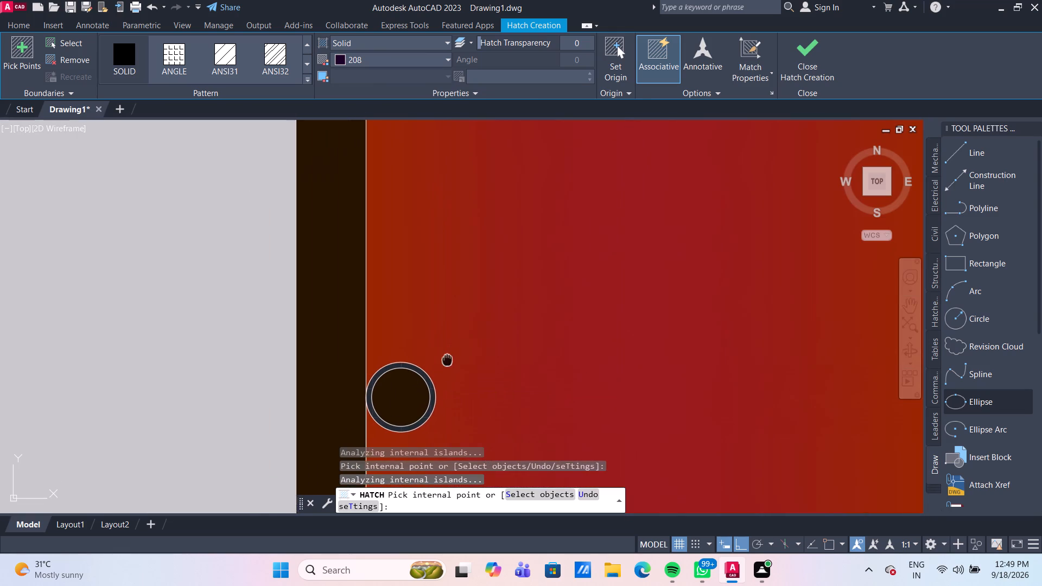
{"action": "middle_click_drag", "start_coordinate": [449, 351], "coordinate": [451, 336]}
{"action": "scroll", "coordinate": [428, 353], "scroll_direction": "up", "scroll_amount": 3}
{"action": "left_click", "coordinate": [422, 346]}
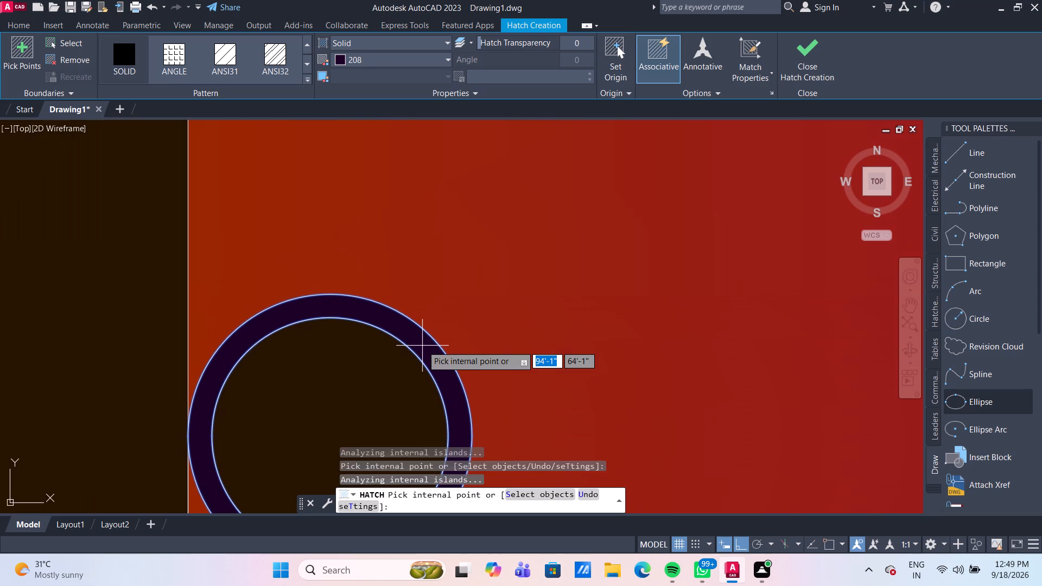
{"action": "scroll", "coordinate": [422, 346], "scroll_direction": "down", "scroll_amount": 7}
{"action": "key", "text": "Escape"}
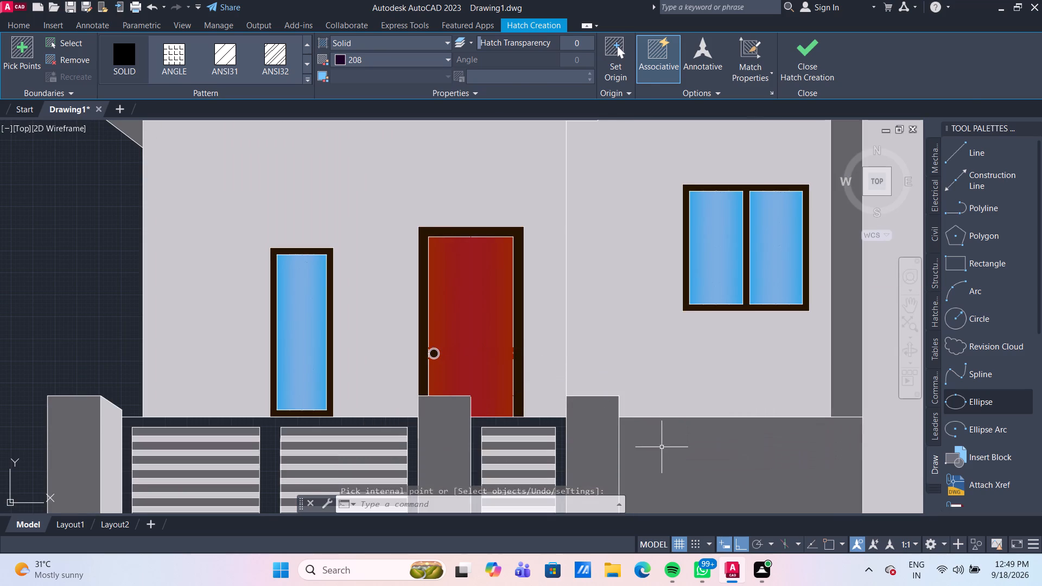
Examine the large upper double window's outer border and the unfilled borders around its two panes.
{"action": "middle_click_drag", "start_coordinate": [407, 155], "coordinate": [471, 411]}
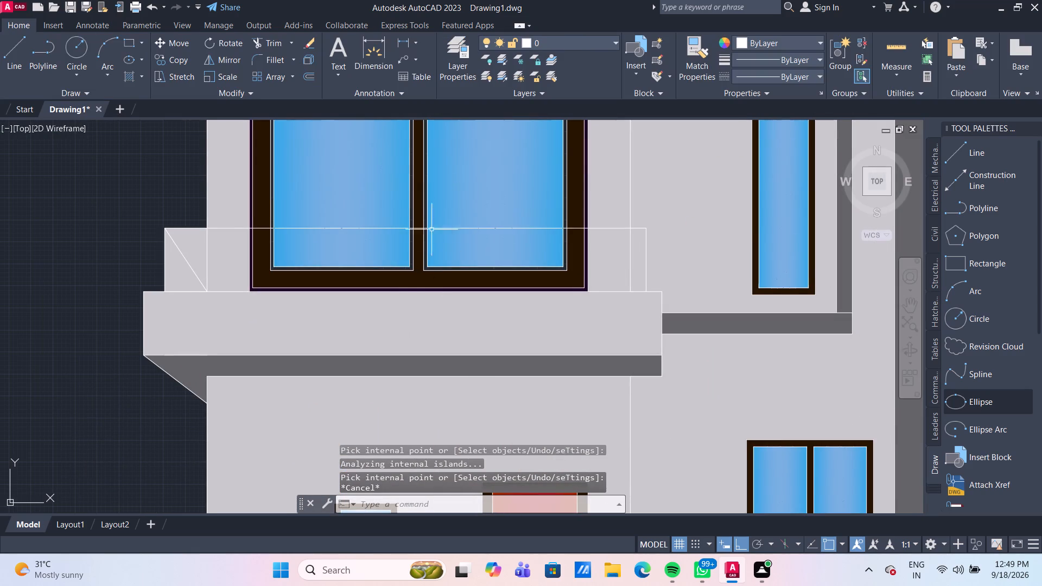
{"action": "middle_click_drag", "start_coordinate": [432, 225], "coordinate": [434, 328]}
{"action": "scroll", "coordinate": [331, 173], "scroll_direction": "up", "scroll_amount": 1}
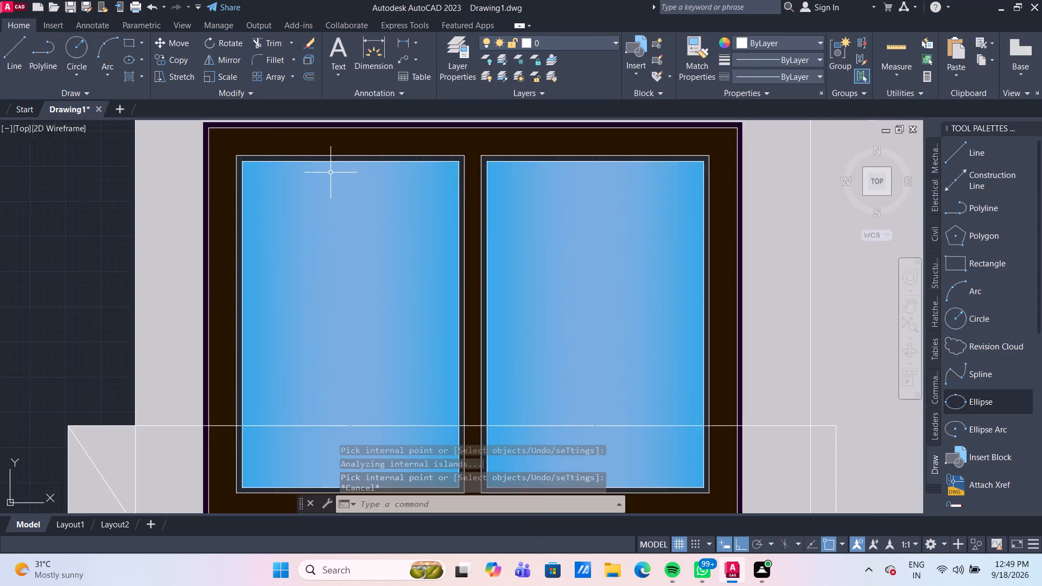
{"action": "scroll", "coordinate": [331, 173], "scroll_direction": "up", "scroll_amount": 1}
{"action": "scroll", "coordinate": [245, 153], "scroll_direction": "down", "scroll_amount": 2}
{"action": "scroll", "coordinate": [384, 313], "scroll_direction": "up", "scroll_amount": 2}
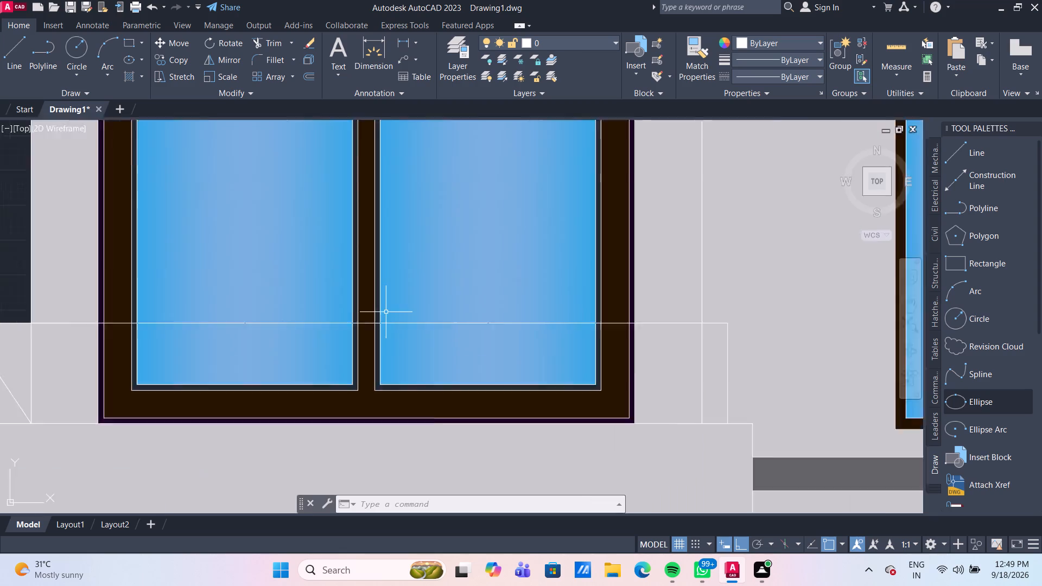
{"action": "scroll", "coordinate": [386, 312], "scroll_direction": "up", "scroll_amount": 2}
{"action": "scroll", "coordinate": [386, 312], "scroll_direction": "down", "scroll_amount": 4}
{"action": "scroll", "coordinate": [205, 314], "scroll_direction": "up", "scroll_amount": 2}
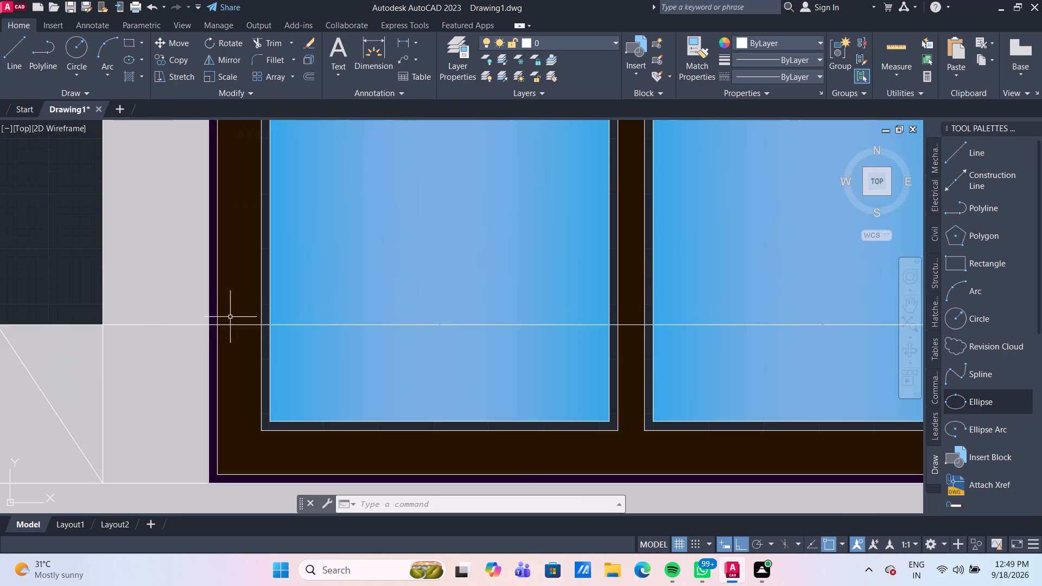
{"action": "scroll", "coordinate": [241, 318], "scroll_direction": "up", "scroll_amount": 3}
{"action": "scroll", "coordinate": [242, 318], "scroll_direction": "down", "scroll_amount": 4}
Fill the thin inner borders around both panes of the large upper double window with a solid hatch in colour 198.
{"action": "middle_click_drag", "start_coordinate": [391, 213], "coordinate": [303, 374]}
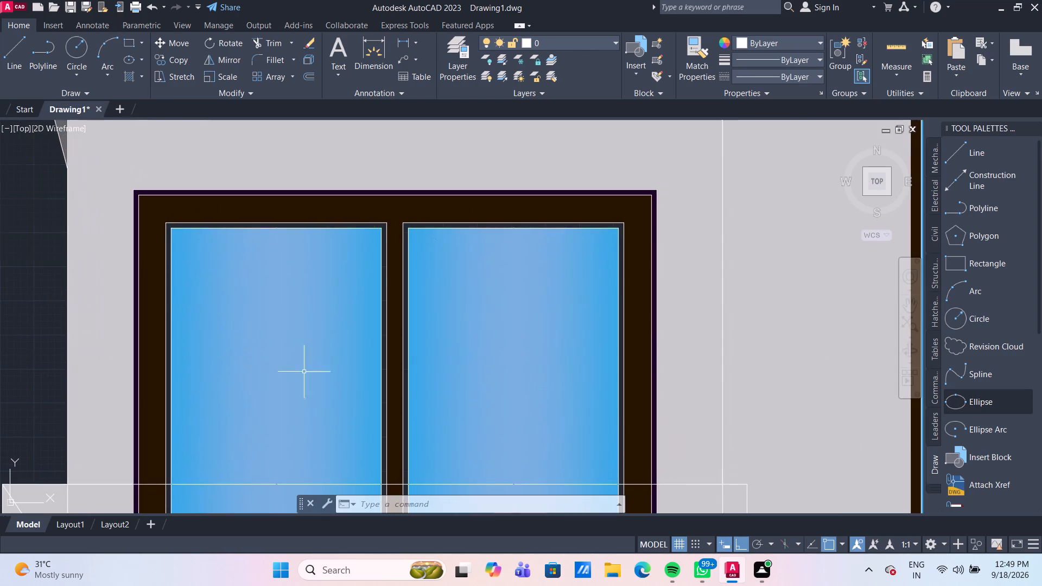
{"action": "scroll", "coordinate": [415, 231], "scroll_direction": "up", "scroll_amount": 4}
{"action": "middle_click_drag", "start_coordinate": [387, 199], "coordinate": [449, 272]}
{"action": "scroll", "coordinate": [449, 272], "scroll_direction": "down", "scroll_amount": 1}
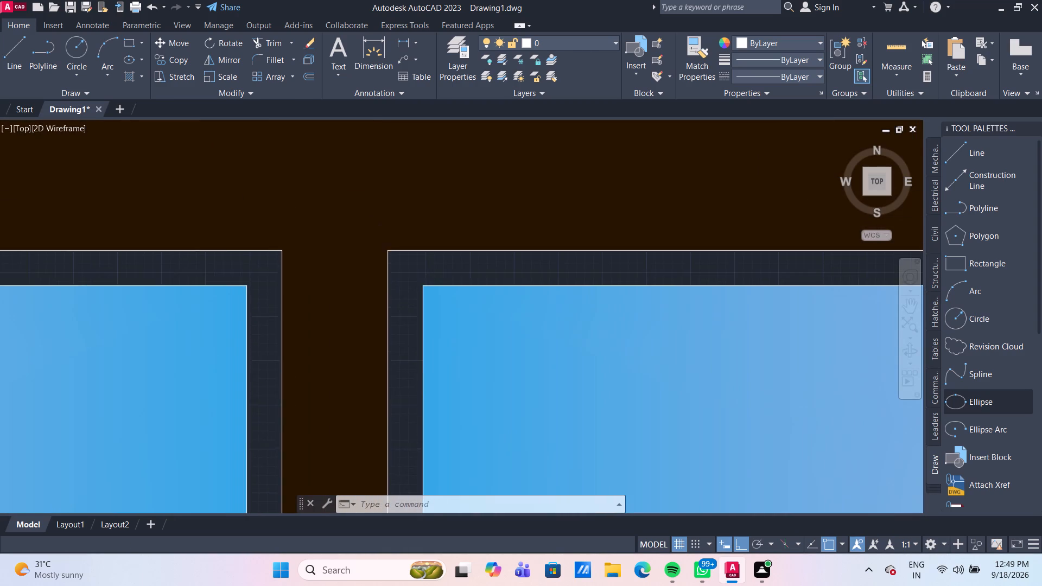
{"action": "scroll", "coordinate": [449, 272], "scroll_direction": "down", "scroll_amount": 1}
{"action": "scroll", "coordinate": [449, 272], "scroll_direction": "up", "scroll_amount": 1}
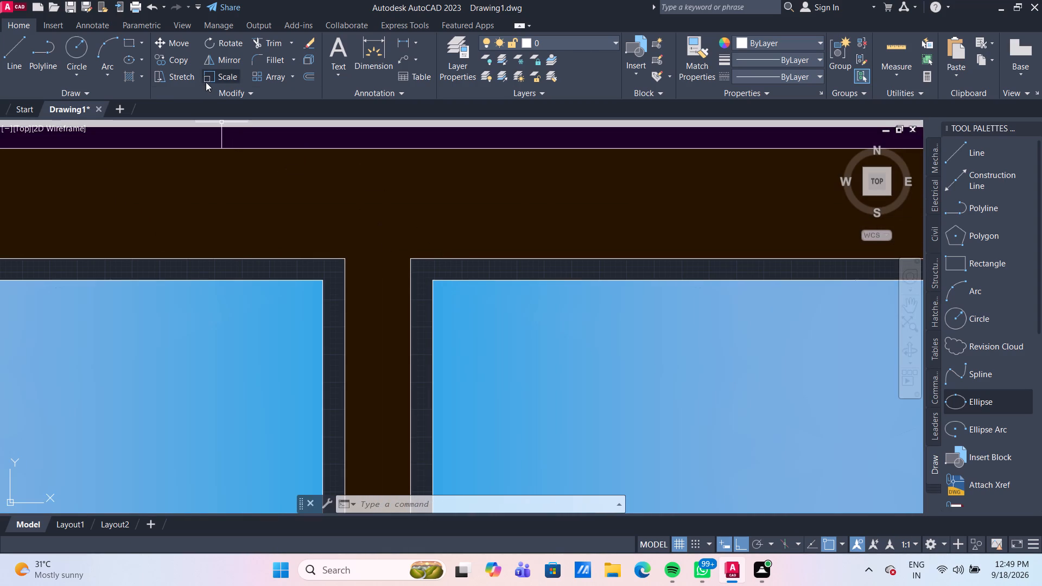
{"action": "left_click", "coordinate": [131, 79]}
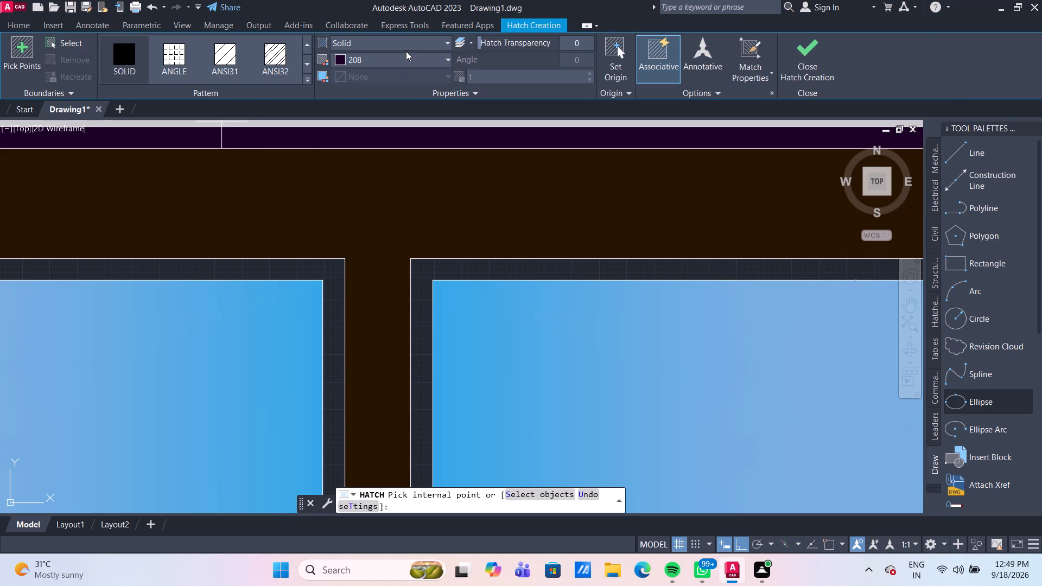
{"action": "left_click", "coordinate": [407, 58]}
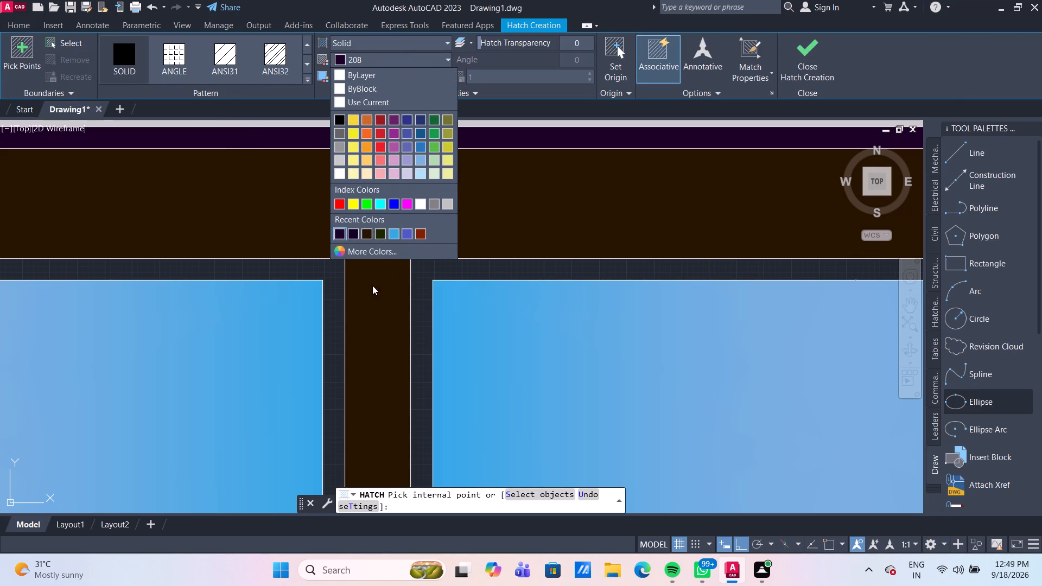
{"action": "left_click", "coordinate": [357, 234]}
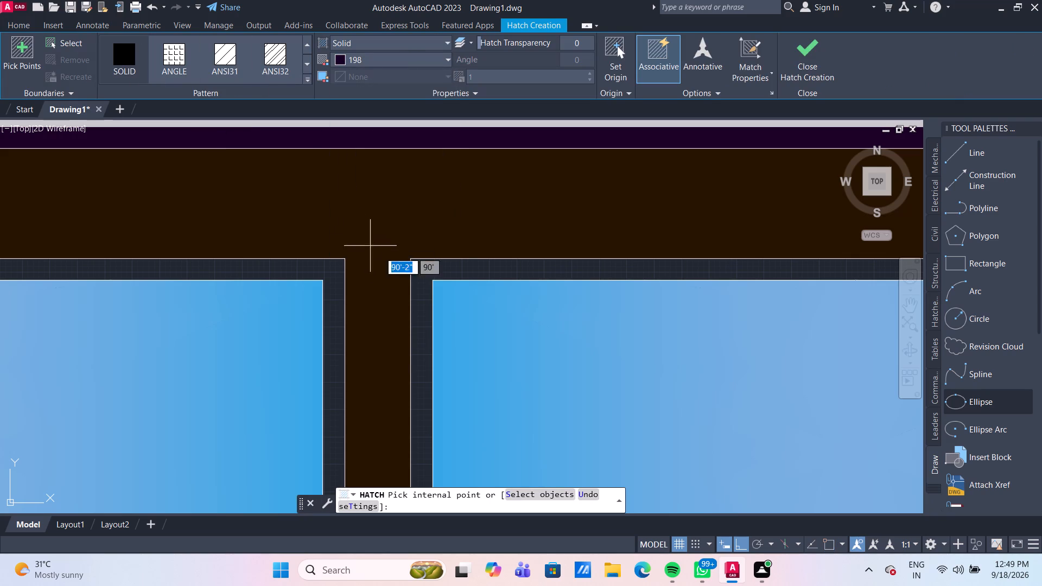
{"action": "left_click", "coordinate": [422, 273]}
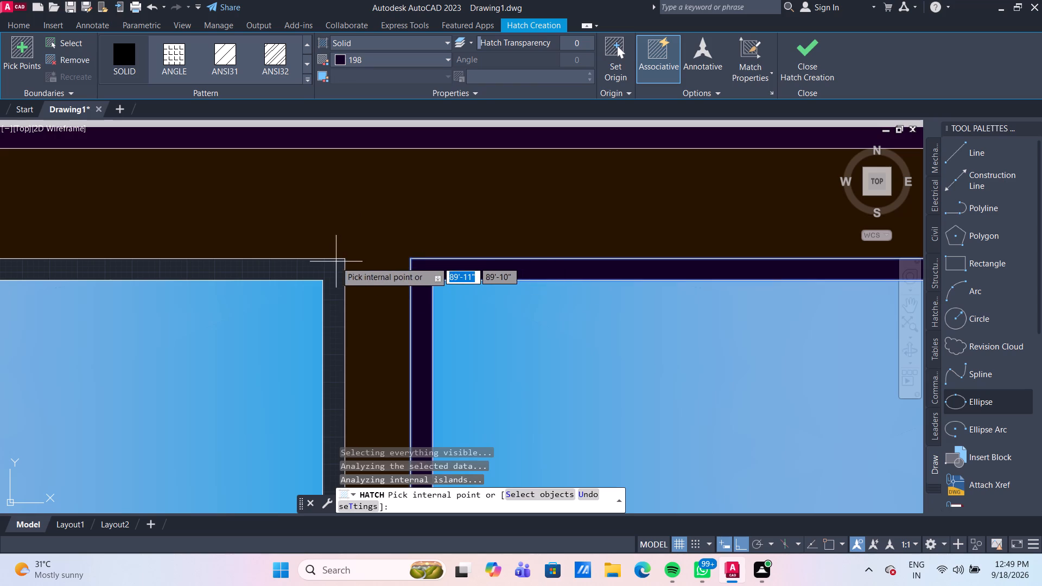
{"action": "left_click", "coordinate": [329, 266]}
{"action": "scroll", "coordinate": [329, 266], "scroll_direction": "down", "scroll_amount": 4}
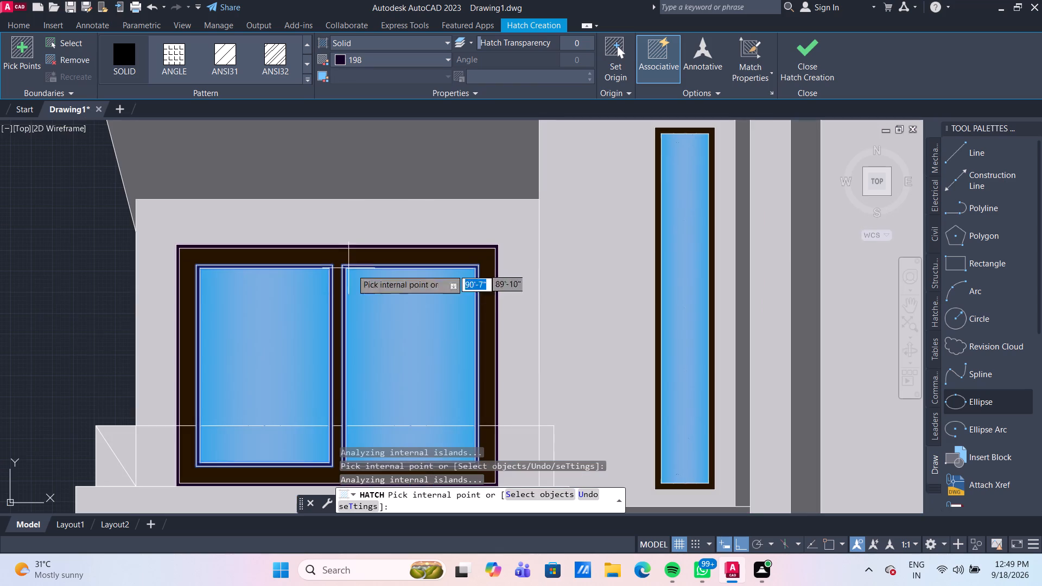
{"action": "middle_click_drag", "start_coordinate": [376, 417], "coordinate": [403, 248]}
{"action": "scroll", "coordinate": [347, 286], "scroll_direction": "up", "scroll_amount": 2}
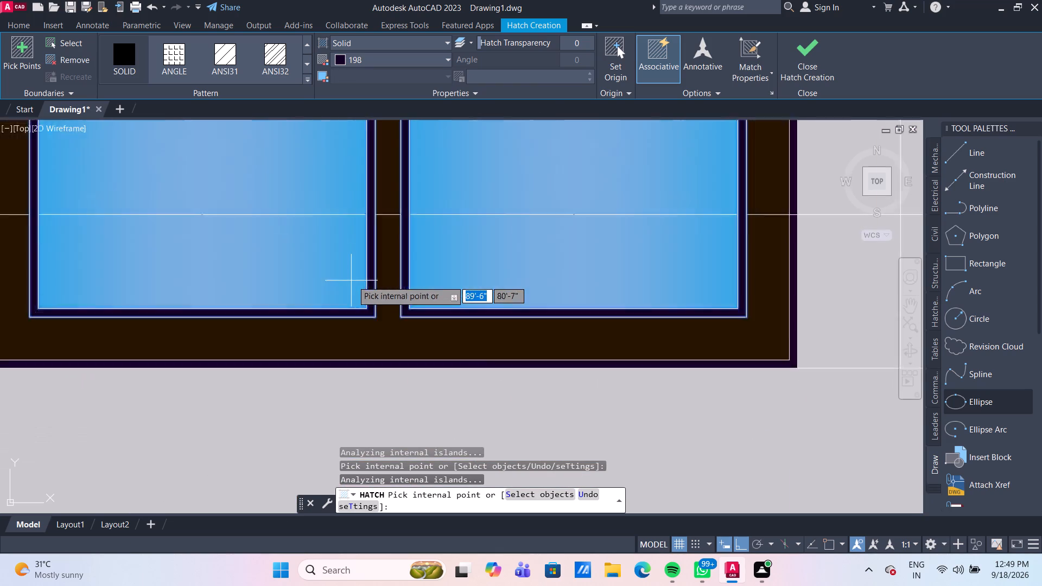
{"action": "scroll", "coordinate": [352, 281], "scroll_direction": "up", "scroll_amount": 1}
{"action": "scroll", "coordinate": [392, 335], "scroll_direction": "up", "scroll_amount": 2}
{"action": "scroll", "coordinate": [500, 354], "scroll_direction": "down", "scroll_amount": 2}
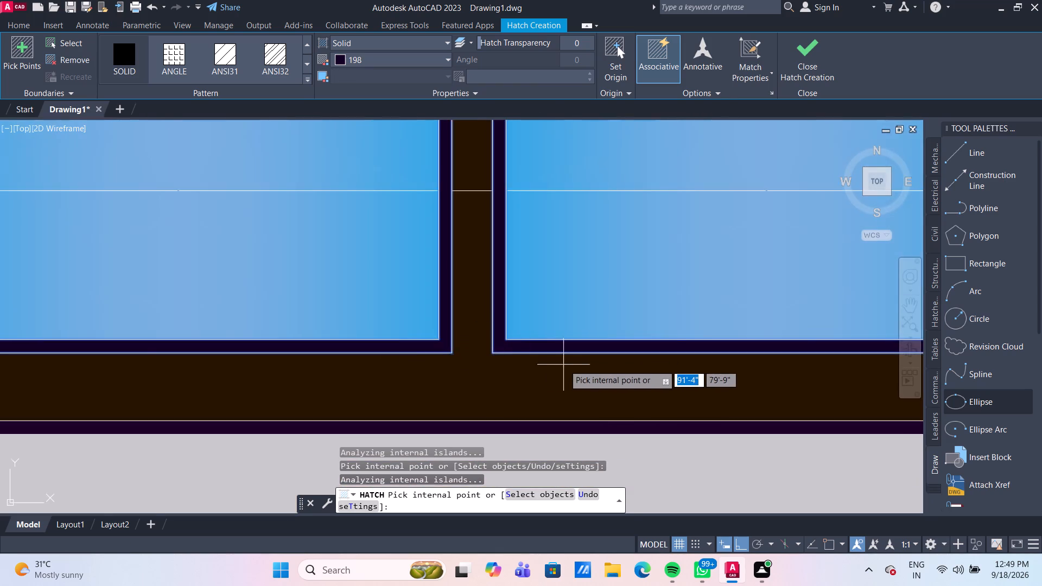
{"action": "scroll", "coordinate": [564, 365], "scroll_direction": "down", "scroll_amount": 2}
{"action": "scroll", "coordinate": [745, 348], "scroll_direction": "up", "scroll_amount": 2}
{"action": "scroll", "coordinate": [789, 341], "scroll_direction": "up", "scroll_amount": 1}
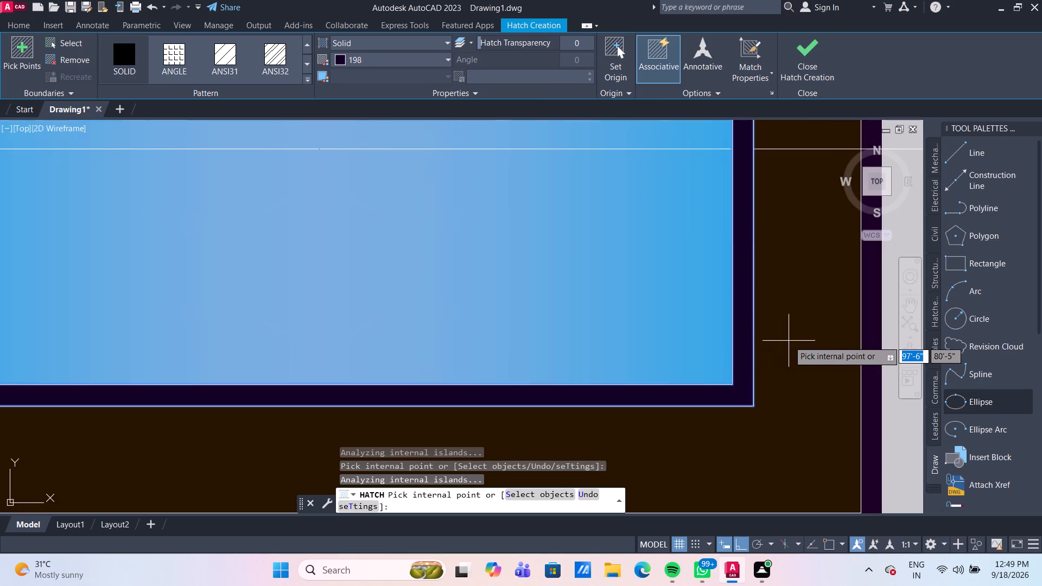
{"action": "key", "text": "Escape"}
{"action": "scroll", "coordinate": [785, 326], "scroll_direction": "down", "scroll_amount": 4}
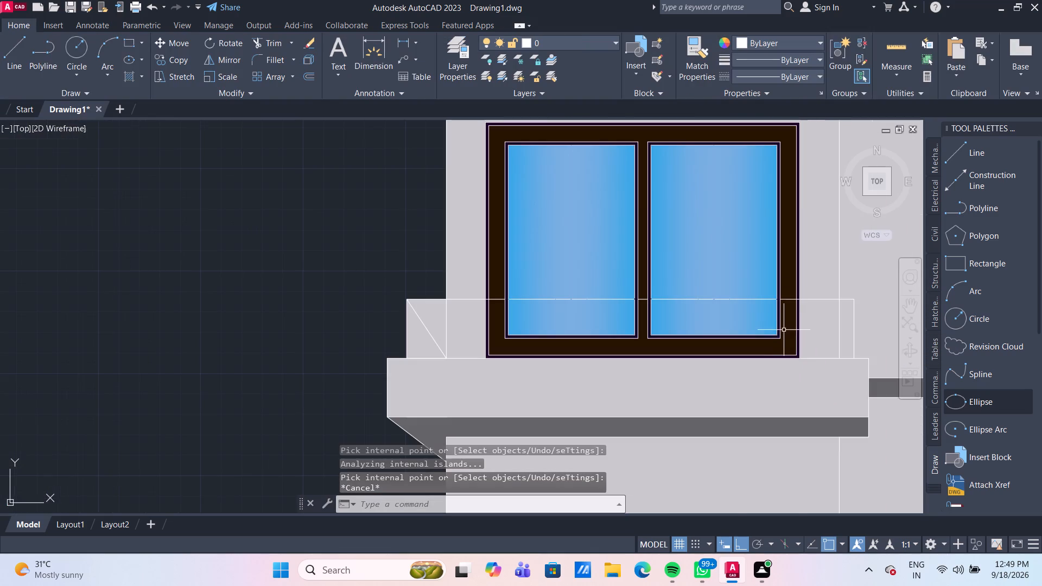
Examine the whole elevation and the unhatched balcony railing in front of the large upper double window.
{"action": "scroll", "coordinate": [801, 350], "scroll_direction": "down", "scroll_amount": 2}
{"action": "middle_click_drag", "start_coordinate": [803, 337], "coordinate": [641, 309]}
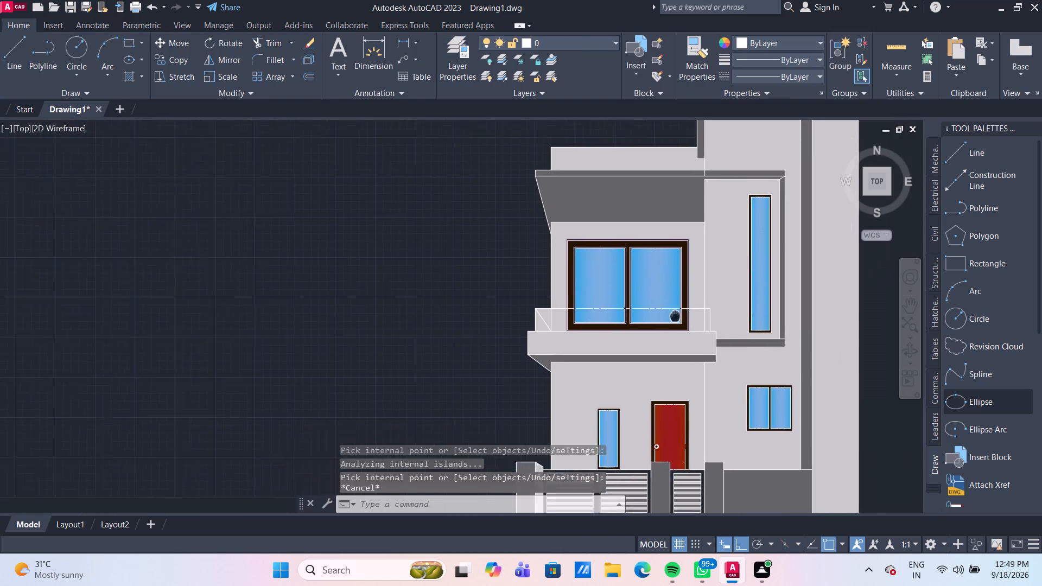
{"action": "middle_click_drag", "start_coordinate": [641, 309], "coordinate": [509, 288]}
{"action": "scroll", "coordinate": [698, 350], "scroll_direction": "down", "scroll_amount": 1}
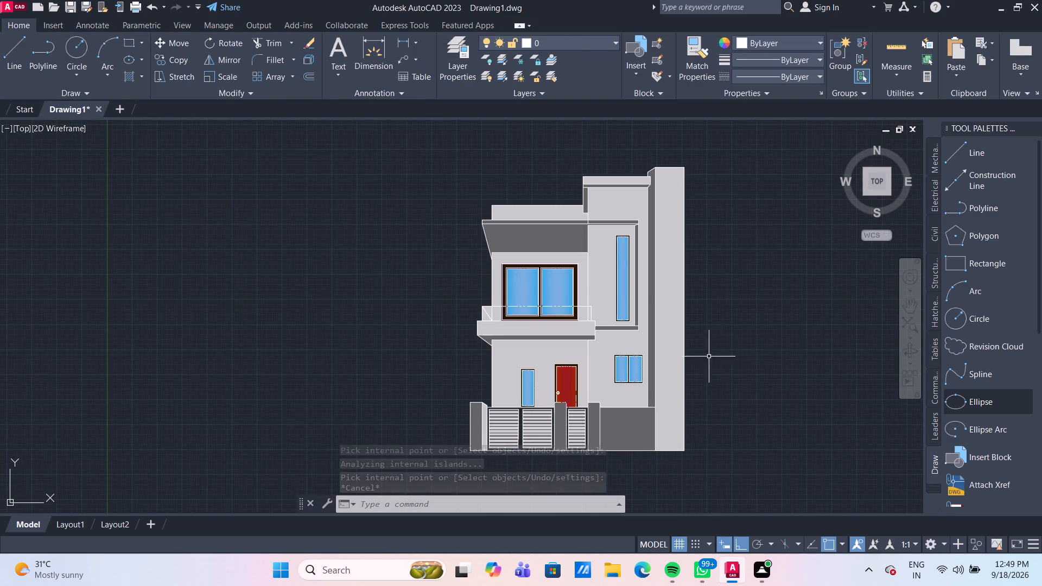
{"action": "scroll", "coordinate": [684, 365], "scroll_direction": "up", "scroll_amount": 2}
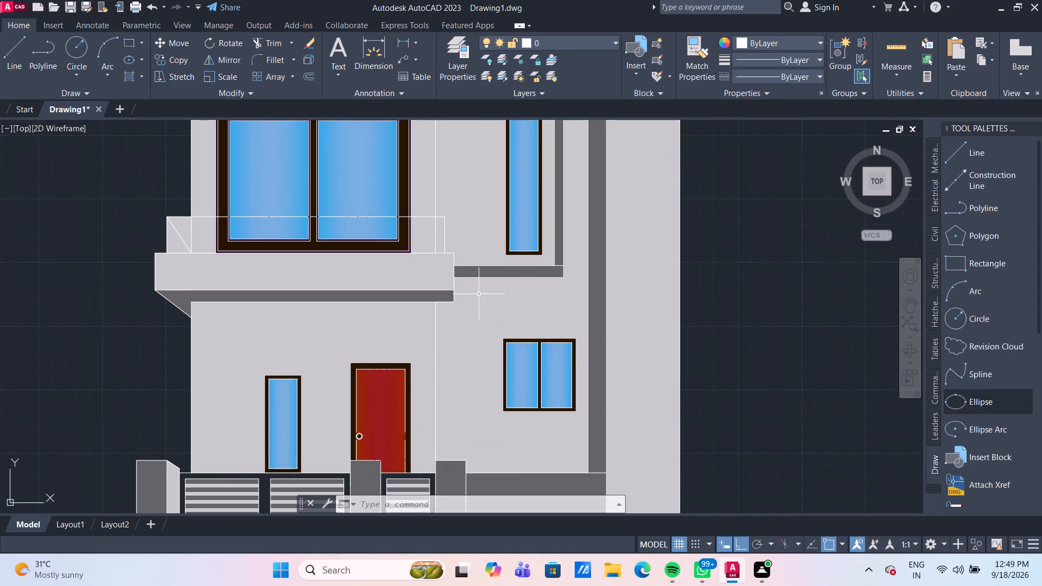
{"action": "scroll", "coordinate": [432, 265], "scroll_direction": "up", "scroll_amount": 1}
{"action": "middle_click_drag", "start_coordinate": [416, 218], "coordinate": [591, 275]}
{"action": "scroll", "coordinate": [446, 227], "scroll_direction": "up", "scroll_amount": 1}
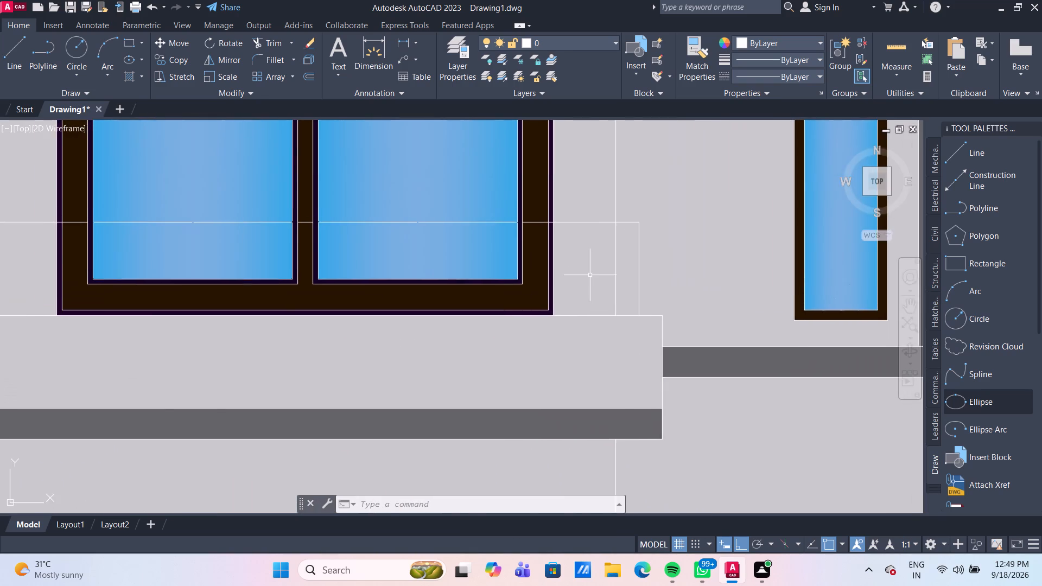
{"action": "scroll", "coordinate": [589, 275], "scroll_direction": "down", "scroll_amount": 1}
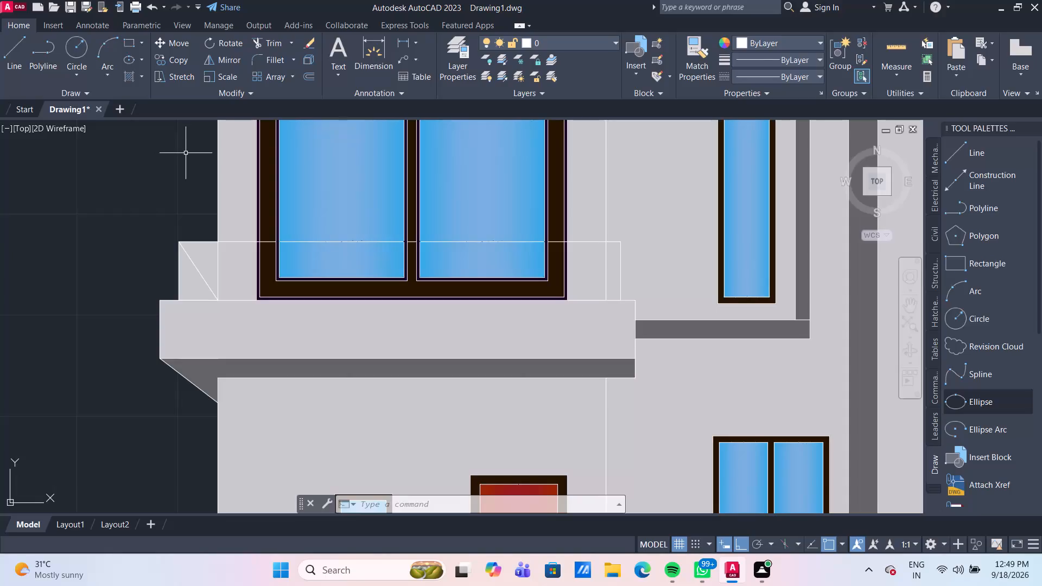
Hatch the railing's left end triangles and the section beside the upper double window with ANSI31, scale 10, colour 198.
{"action": "left_click", "coordinate": [133, 79]}
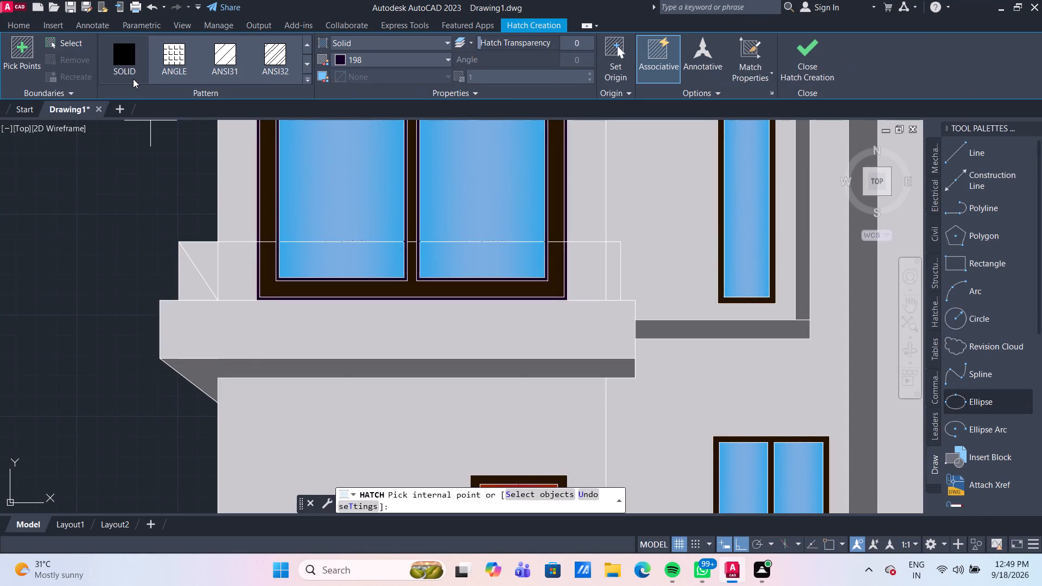
{"action": "left_click", "coordinate": [234, 60]}
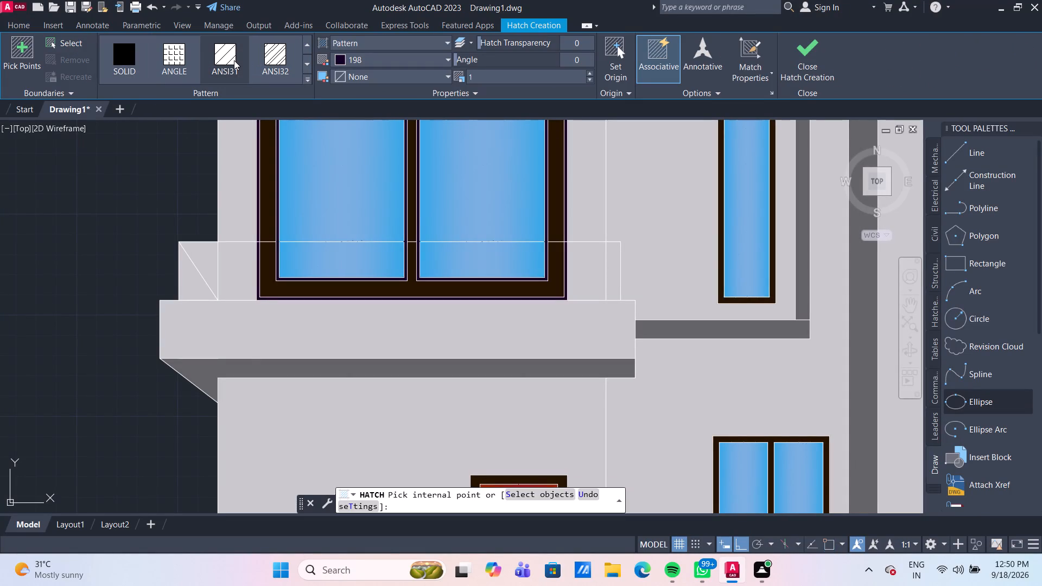
{"action": "left_click", "coordinate": [492, 78]}
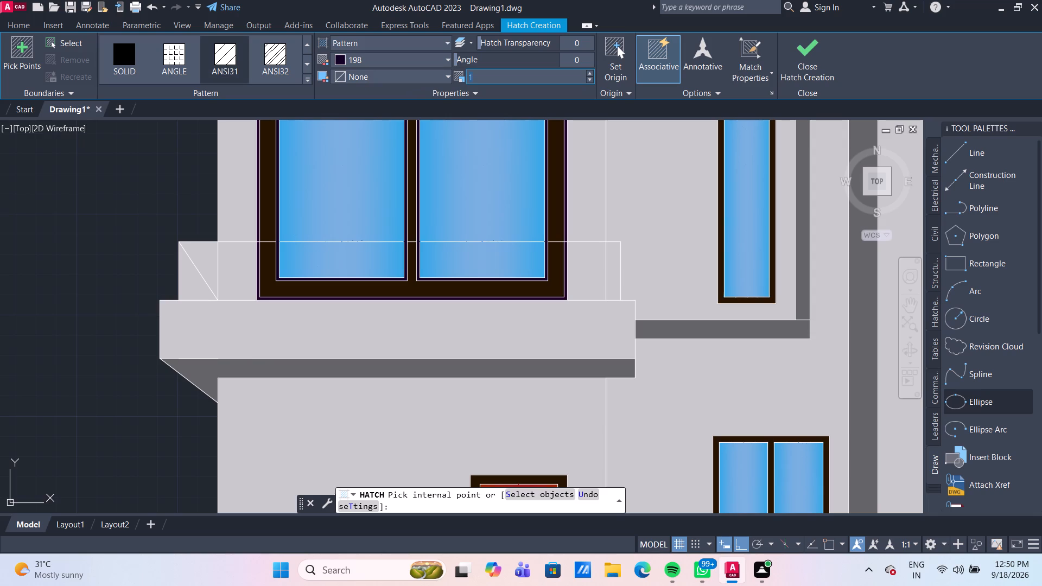
{"action": "type", "text": "10"}
{"action": "key", "text": "Return"}
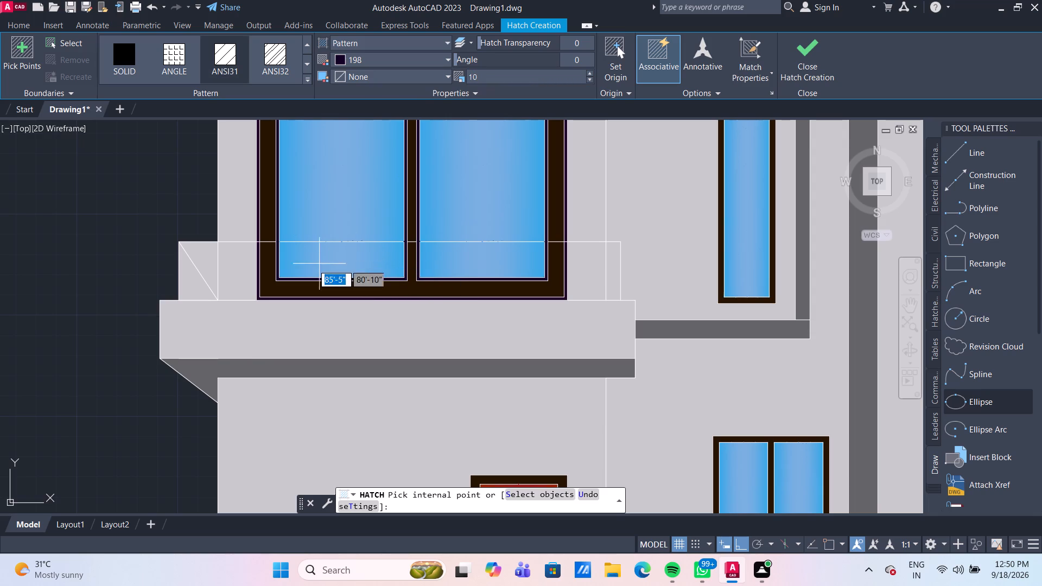
{"action": "left_click", "coordinate": [204, 263]}
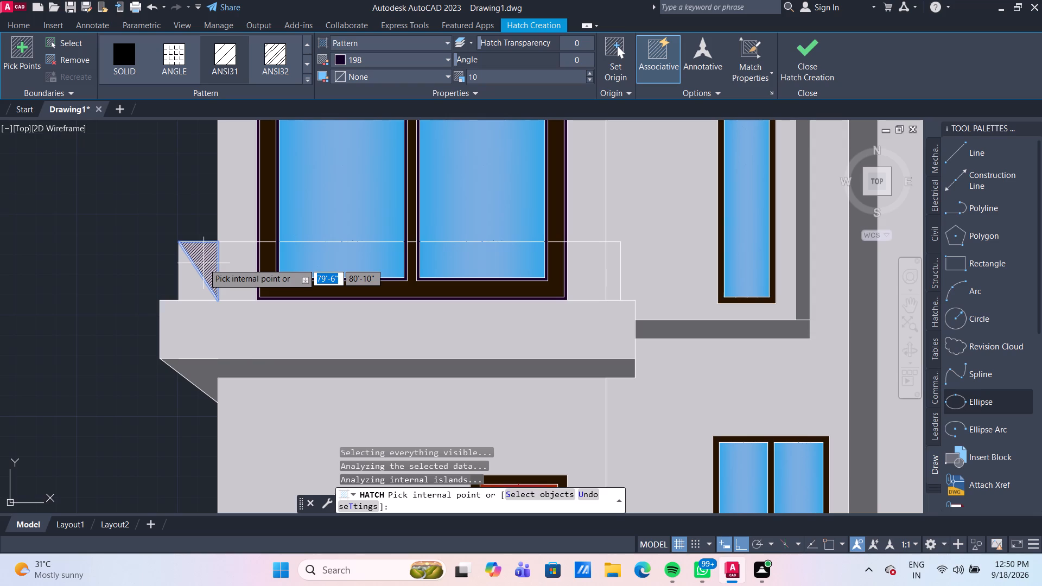
{"action": "left_click", "coordinate": [194, 284]}
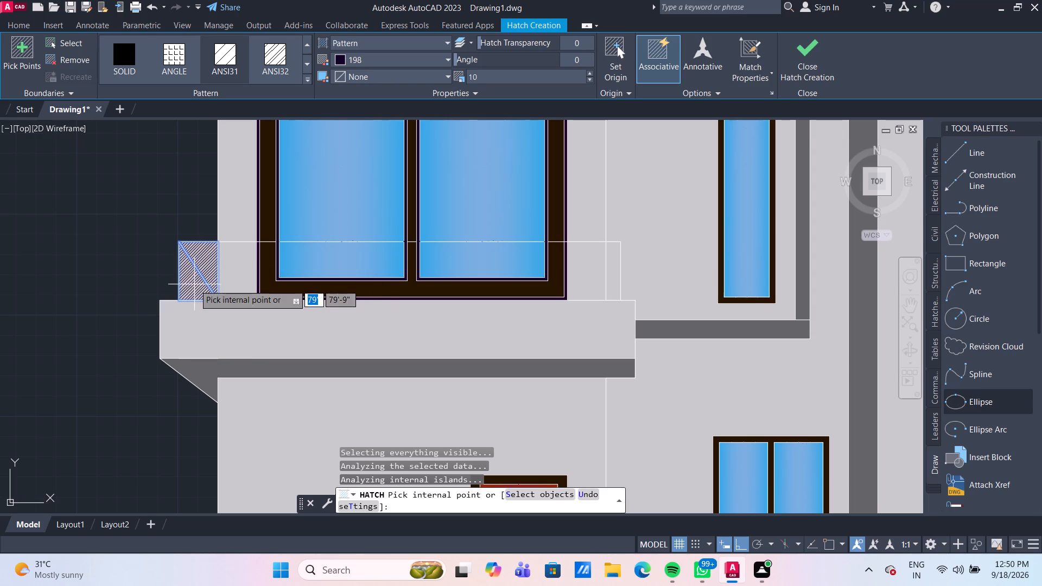
{"action": "left_click", "coordinate": [240, 273]}
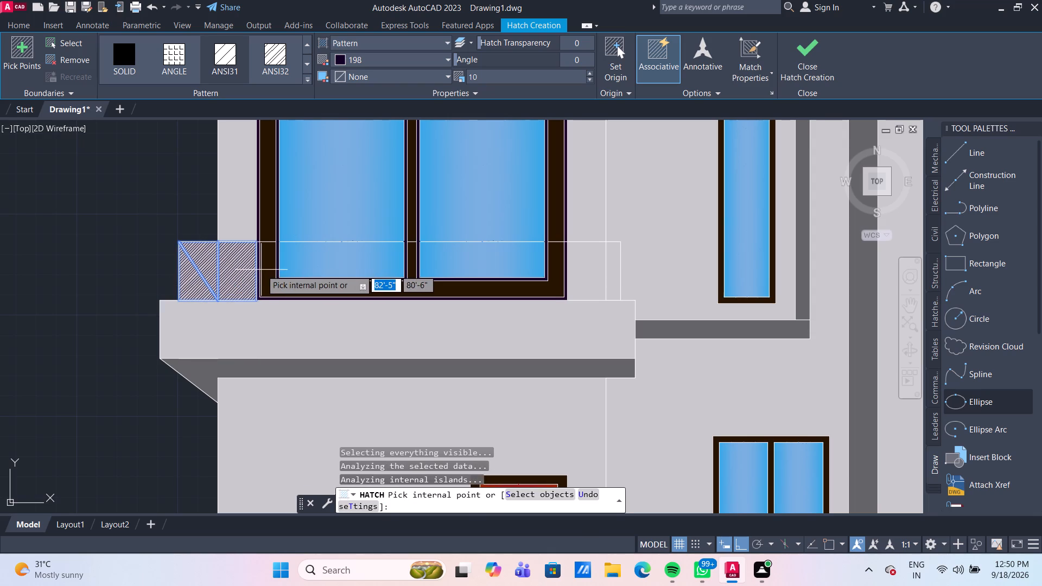
Add the railing areas crossing the upper double window's frame, thin borders and both panes to the ANSI31 hatch.
{"action": "left_click", "coordinate": [266, 270]}
{"action": "scroll", "coordinate": [271, 270], "scroll_direction": "up", "scroll_amount": 1}
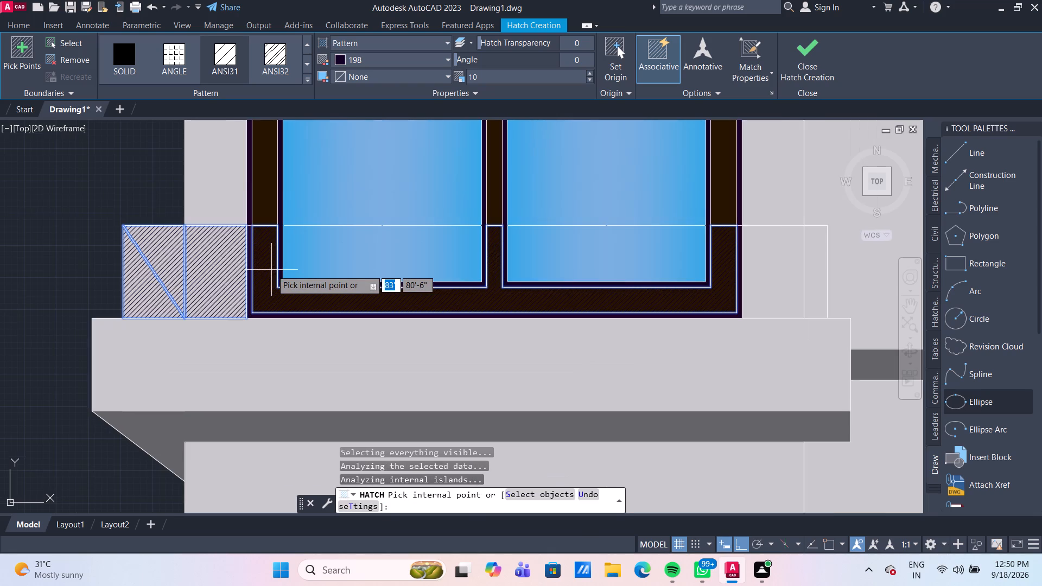
{"action": "scroll", "coordinate": [275, 270], "scroll_direction": "up", "scroll_amount": 2}
{"action": "left_click", "coordinate": [287, 262]}
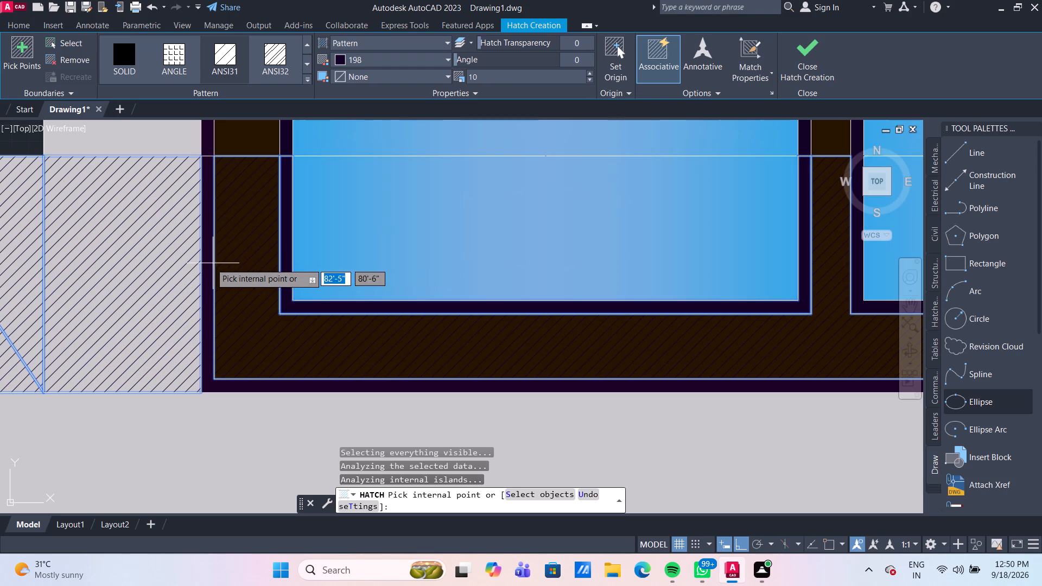
{"action": "left_click", "coordinate": [209, 263]}
{"action": "left_click", "coordinate": [386, 240]}
{"action": "scroll", "coordinate": [418, 251], "scroll_direction": "down", "scroll_amount": 3}
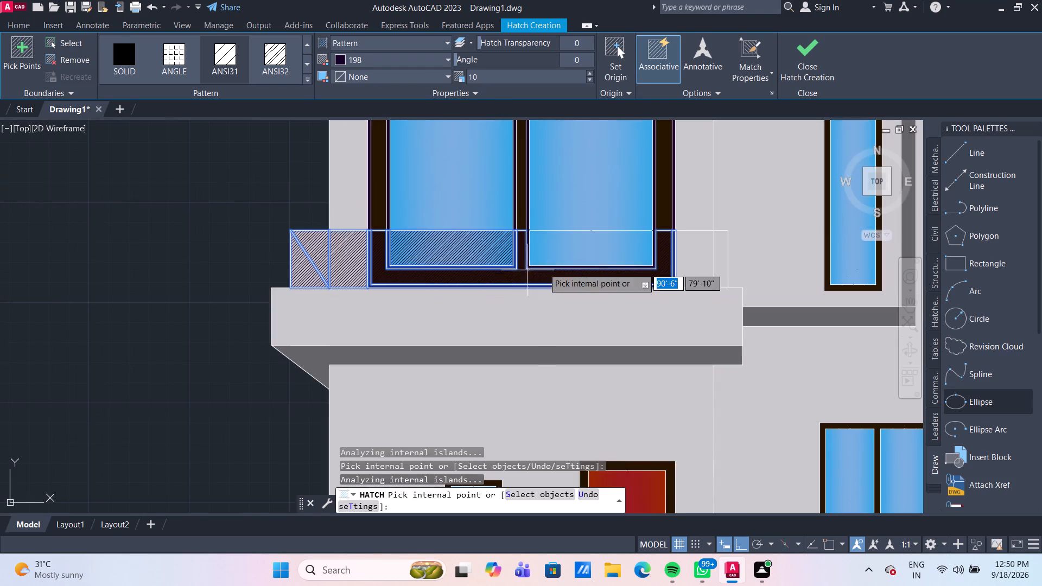
{"action": "scroll", "coordinate": [555, 244], "scroll_direction": "up", "scroll_amount": 2}
{"action": "left_click", "coordinate": [555, 253]}
{"action": "scroll", "coordinate": [628, 255], "scroll_direction": "down", "scroll_amount": 2}
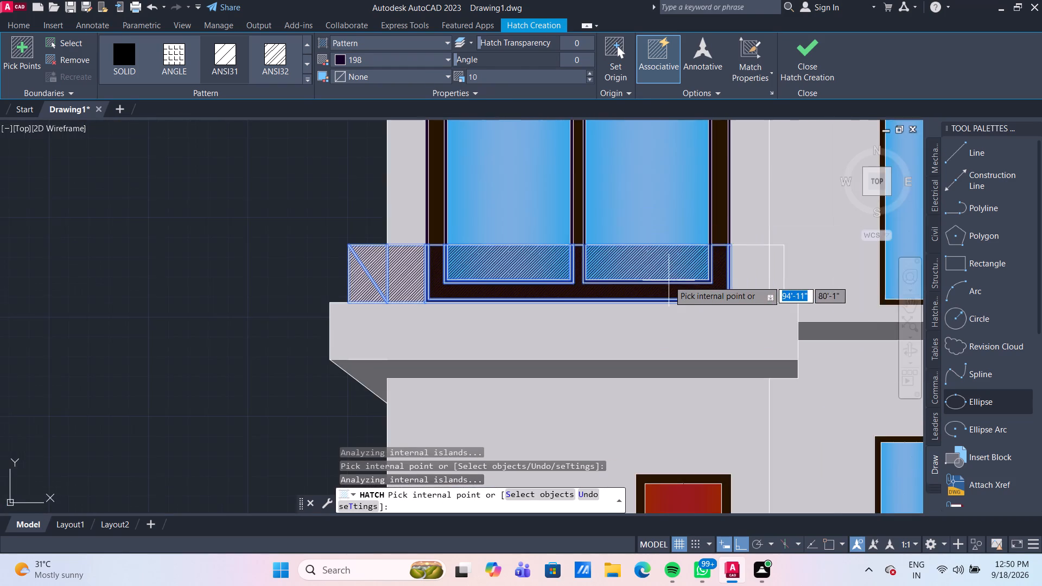
Add the railing section between the upper double window and the wall line to its right, and finish the hatch.
{"action": "scroll", "coordinate": [658, 288], "scroll_direction": "up", "scroll_amount": 3}
{"action": "middle_click_drag", "start_coordinate": [655, 315], "coordinate": [507, 266]}
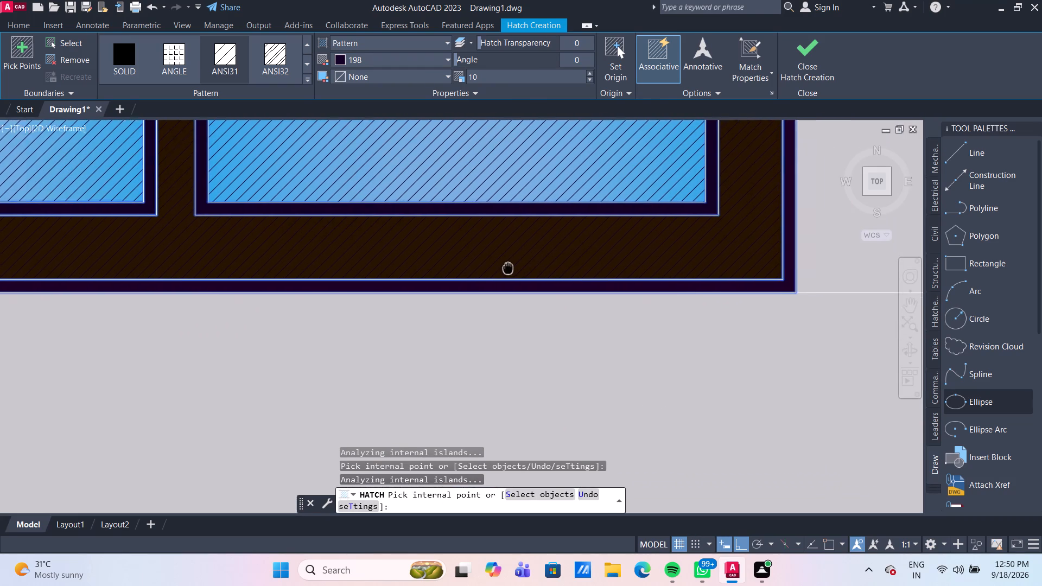
{"action": "middle_click_drag", "start_coordinate": [507, 266], "coordinate": [506, 266]}
{"action": "scroll", "coordinate": [731, 307], "scroll_direction": "down", "scroll_amount": 2}
{"action": "middle_click_drag", "start_coordinate": [696, 310], "coordinate": [605, 326]}
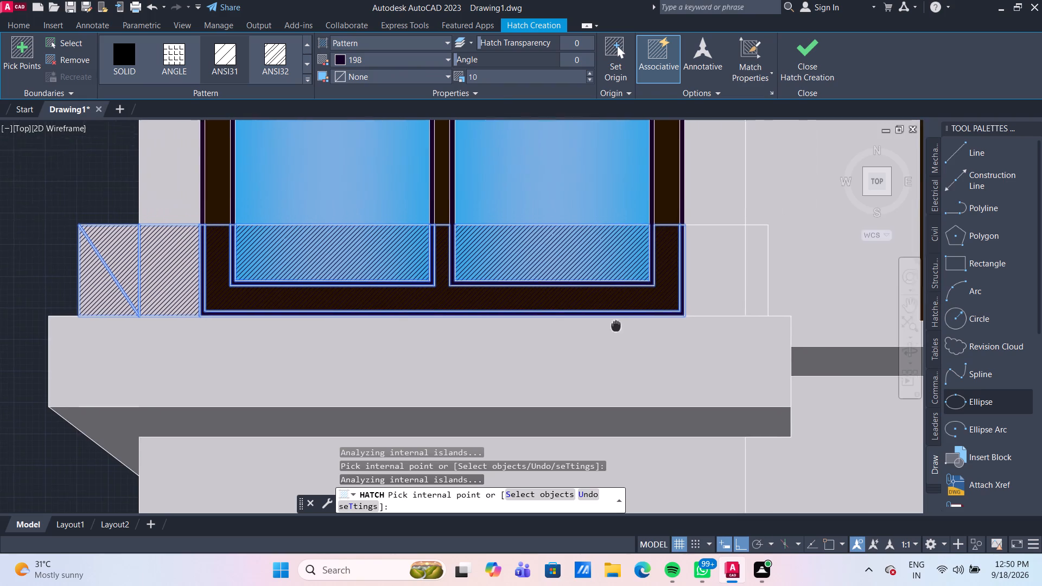
{"action": "middle_click_drag", "start_coordinate": [605, 326], "coordinate": [520, 344]}
{"action": "scroll", "coordinate": [642, 301], "scroll_direction": "up", "scroll_amount": 2}
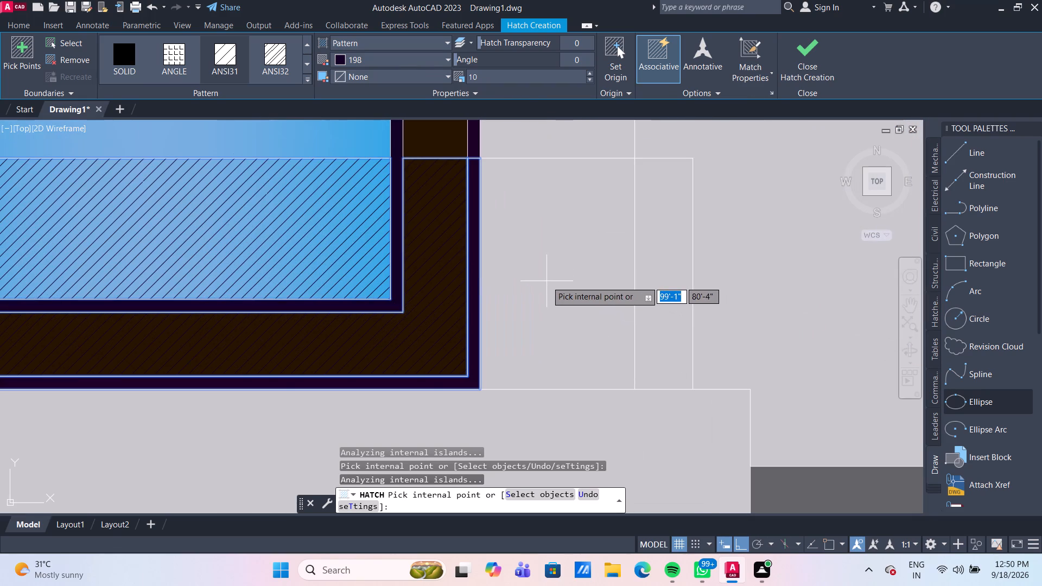
{"action": "left_click", "coordinate": [473, 213]}
{"action": "left_click", "coordinate": [533, 231]}
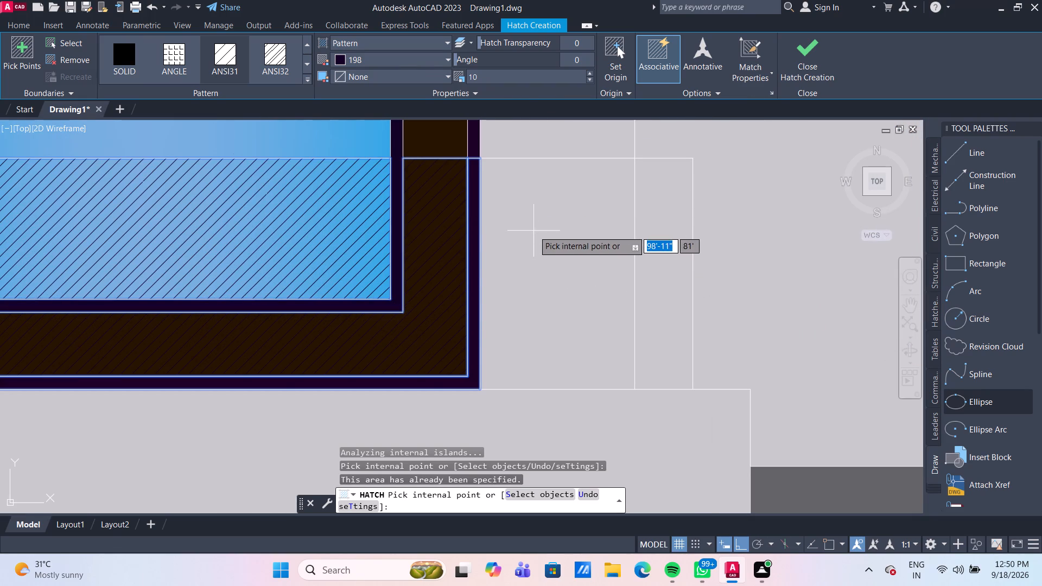
{"action": "left_click", "coordinate": [343, 232]}
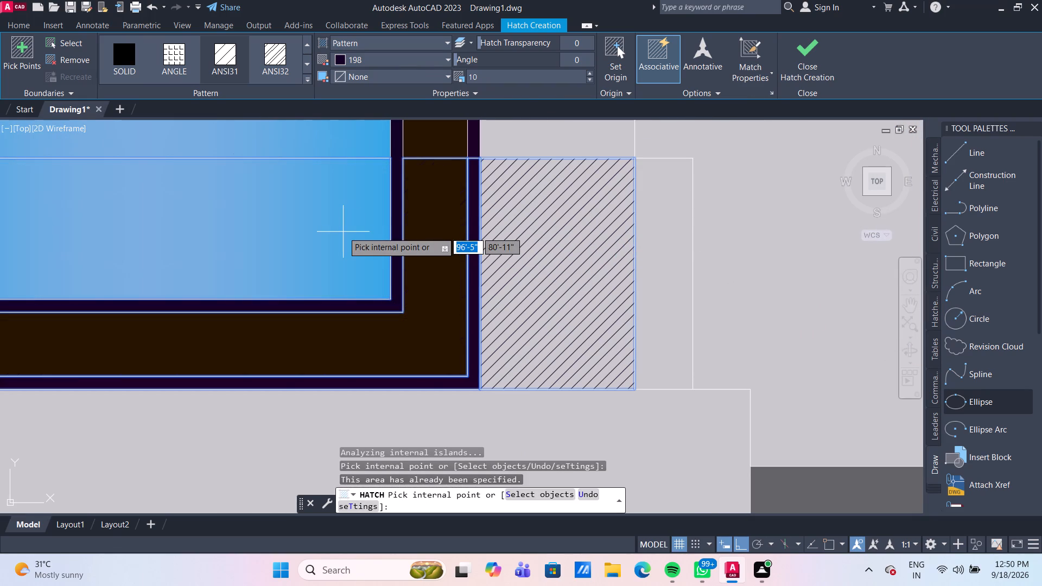
{"action": "key", "text": "Escape"}
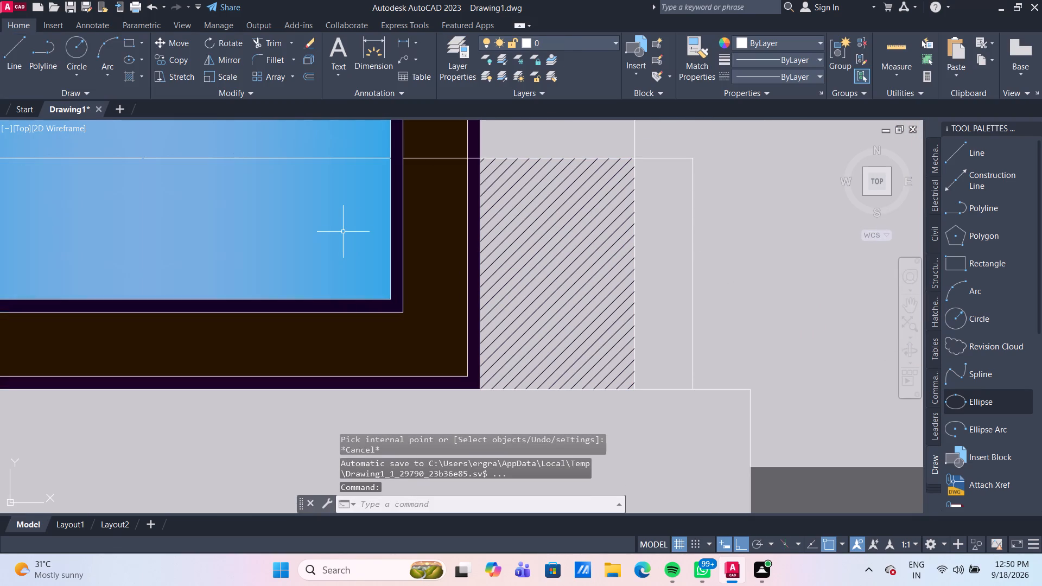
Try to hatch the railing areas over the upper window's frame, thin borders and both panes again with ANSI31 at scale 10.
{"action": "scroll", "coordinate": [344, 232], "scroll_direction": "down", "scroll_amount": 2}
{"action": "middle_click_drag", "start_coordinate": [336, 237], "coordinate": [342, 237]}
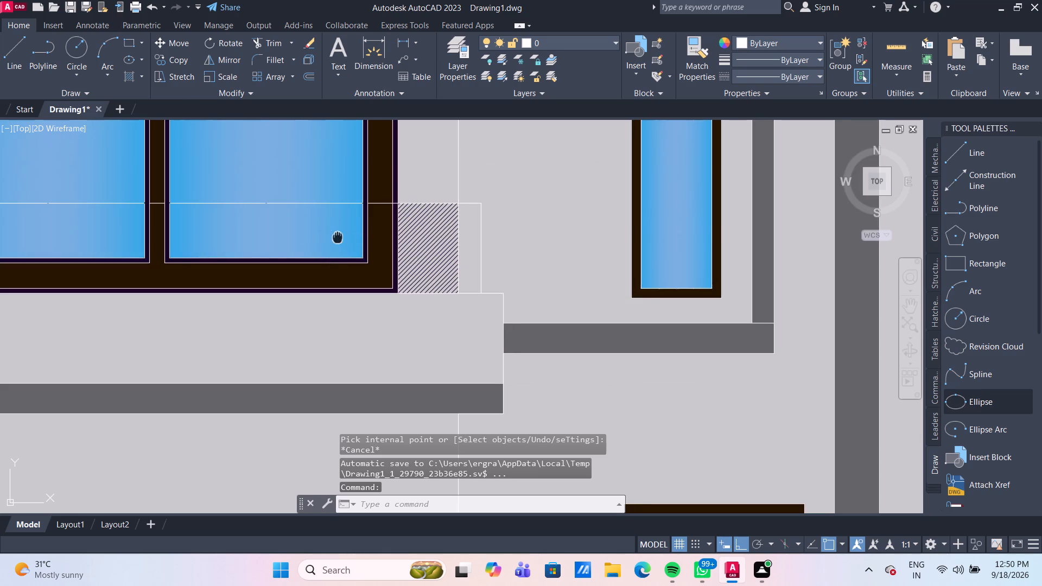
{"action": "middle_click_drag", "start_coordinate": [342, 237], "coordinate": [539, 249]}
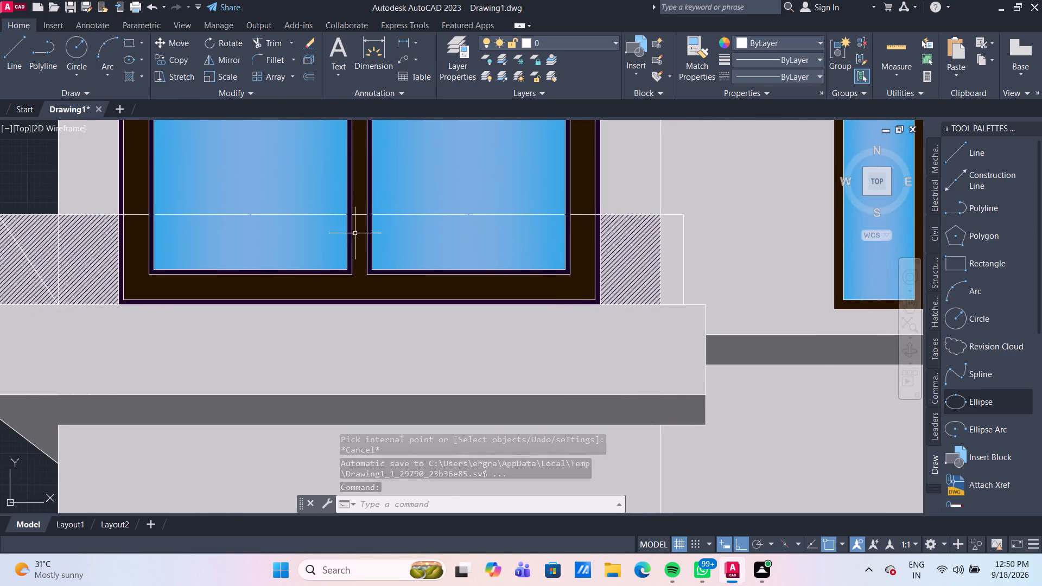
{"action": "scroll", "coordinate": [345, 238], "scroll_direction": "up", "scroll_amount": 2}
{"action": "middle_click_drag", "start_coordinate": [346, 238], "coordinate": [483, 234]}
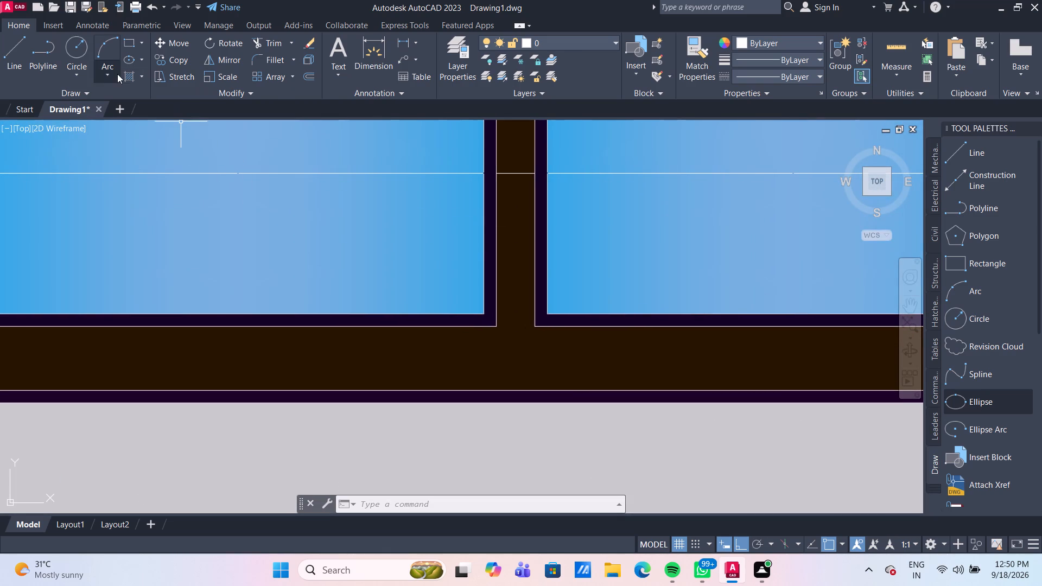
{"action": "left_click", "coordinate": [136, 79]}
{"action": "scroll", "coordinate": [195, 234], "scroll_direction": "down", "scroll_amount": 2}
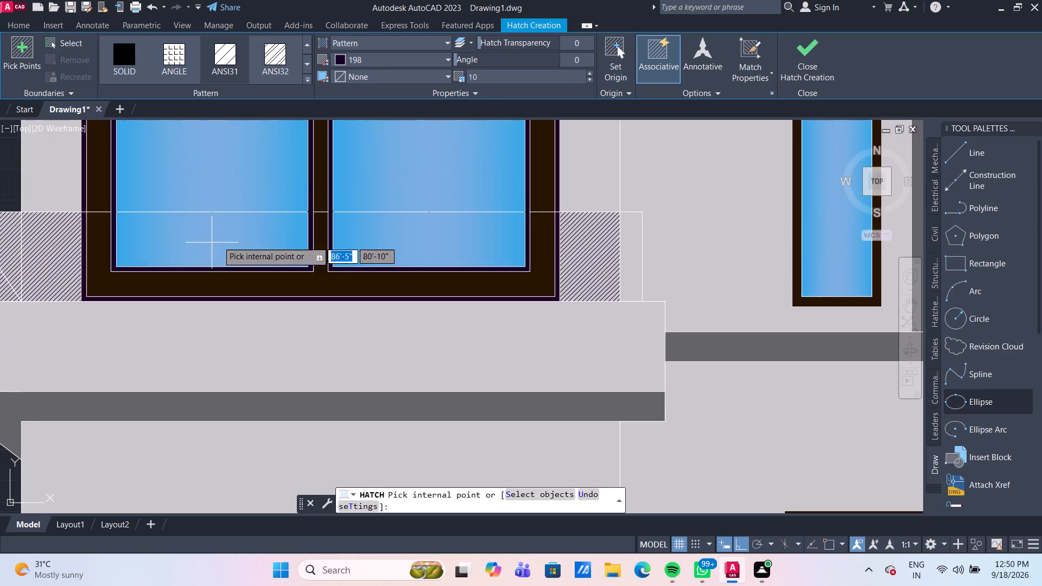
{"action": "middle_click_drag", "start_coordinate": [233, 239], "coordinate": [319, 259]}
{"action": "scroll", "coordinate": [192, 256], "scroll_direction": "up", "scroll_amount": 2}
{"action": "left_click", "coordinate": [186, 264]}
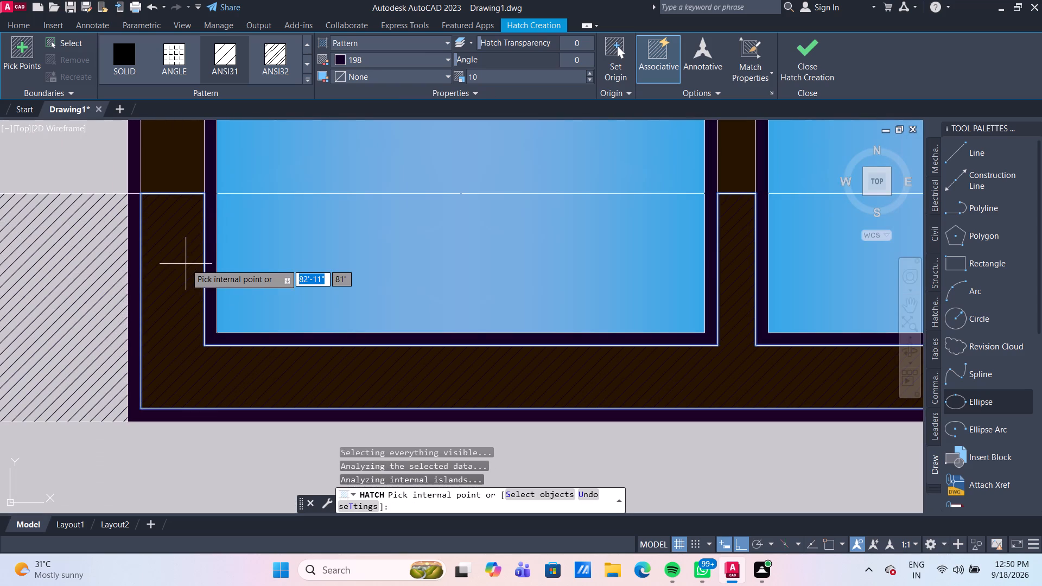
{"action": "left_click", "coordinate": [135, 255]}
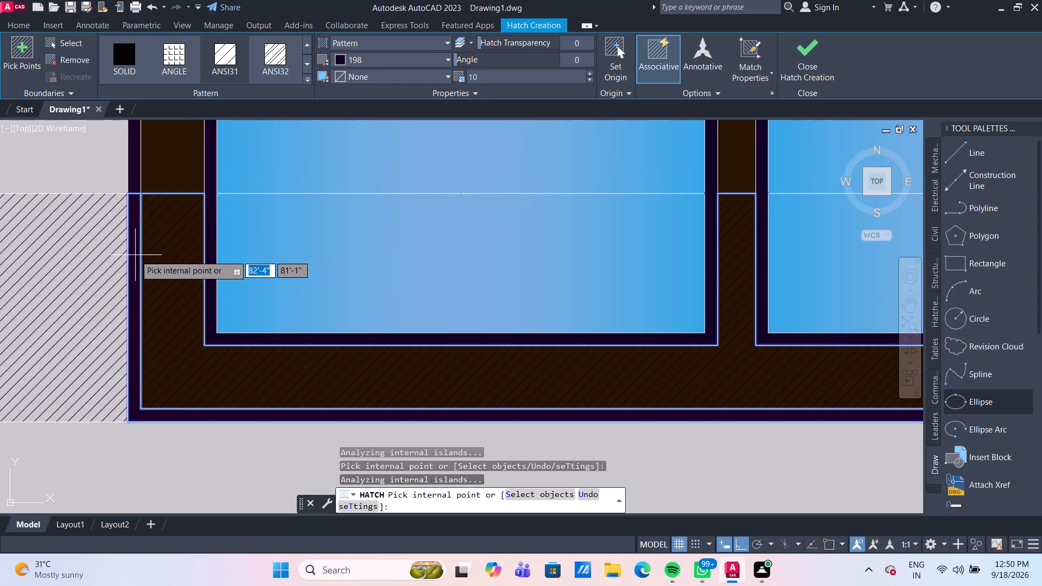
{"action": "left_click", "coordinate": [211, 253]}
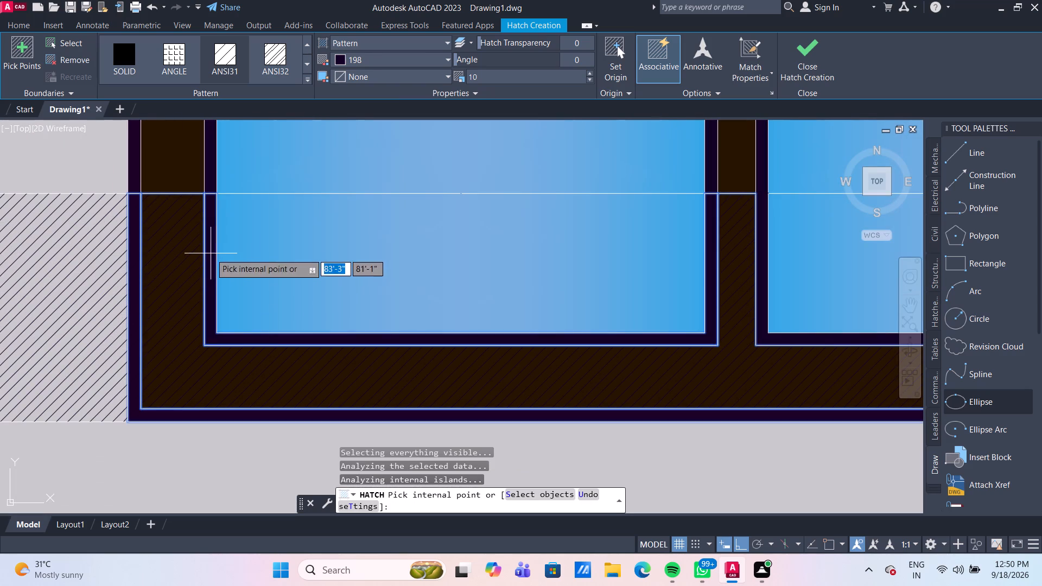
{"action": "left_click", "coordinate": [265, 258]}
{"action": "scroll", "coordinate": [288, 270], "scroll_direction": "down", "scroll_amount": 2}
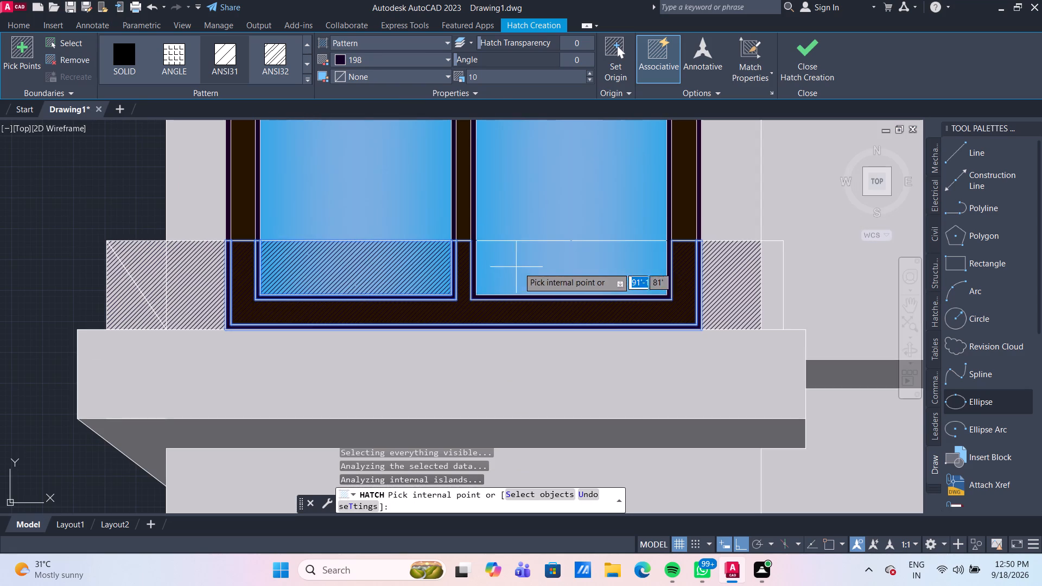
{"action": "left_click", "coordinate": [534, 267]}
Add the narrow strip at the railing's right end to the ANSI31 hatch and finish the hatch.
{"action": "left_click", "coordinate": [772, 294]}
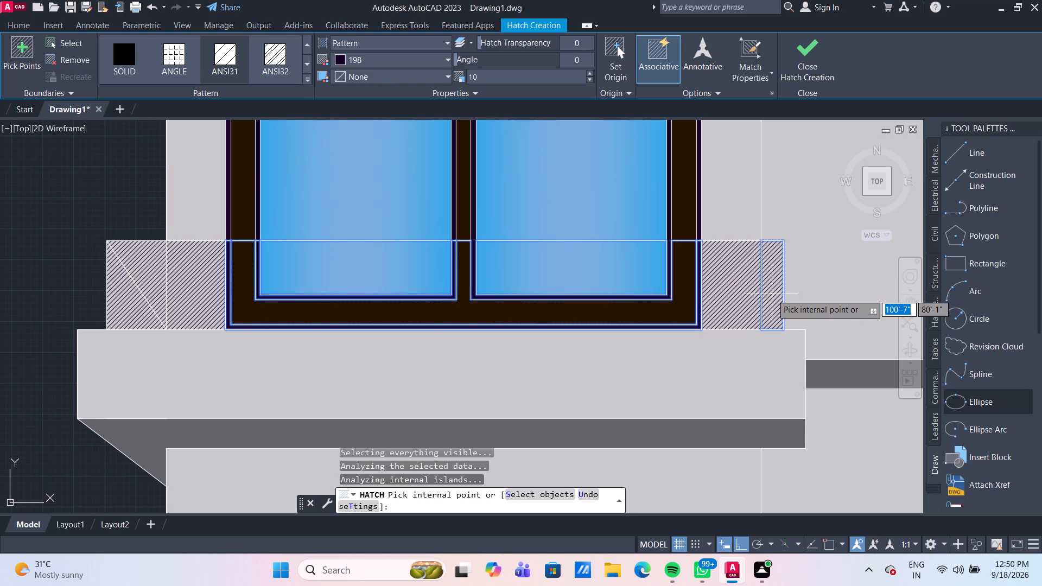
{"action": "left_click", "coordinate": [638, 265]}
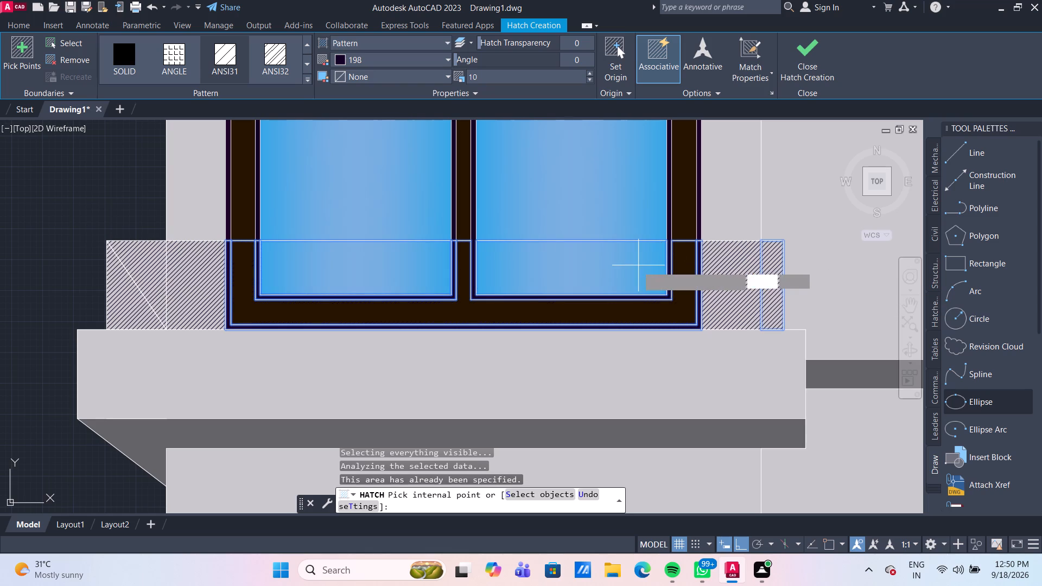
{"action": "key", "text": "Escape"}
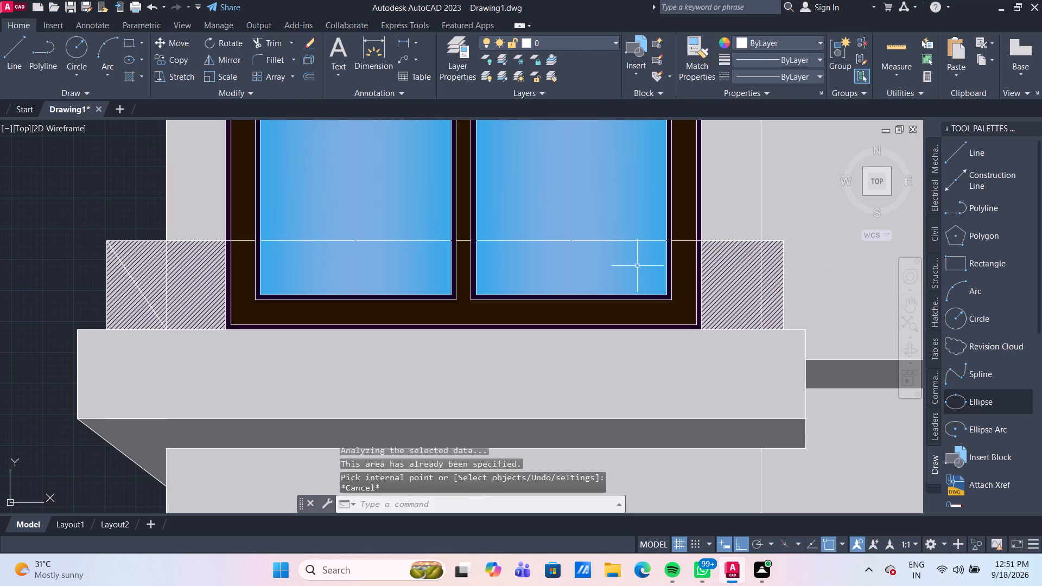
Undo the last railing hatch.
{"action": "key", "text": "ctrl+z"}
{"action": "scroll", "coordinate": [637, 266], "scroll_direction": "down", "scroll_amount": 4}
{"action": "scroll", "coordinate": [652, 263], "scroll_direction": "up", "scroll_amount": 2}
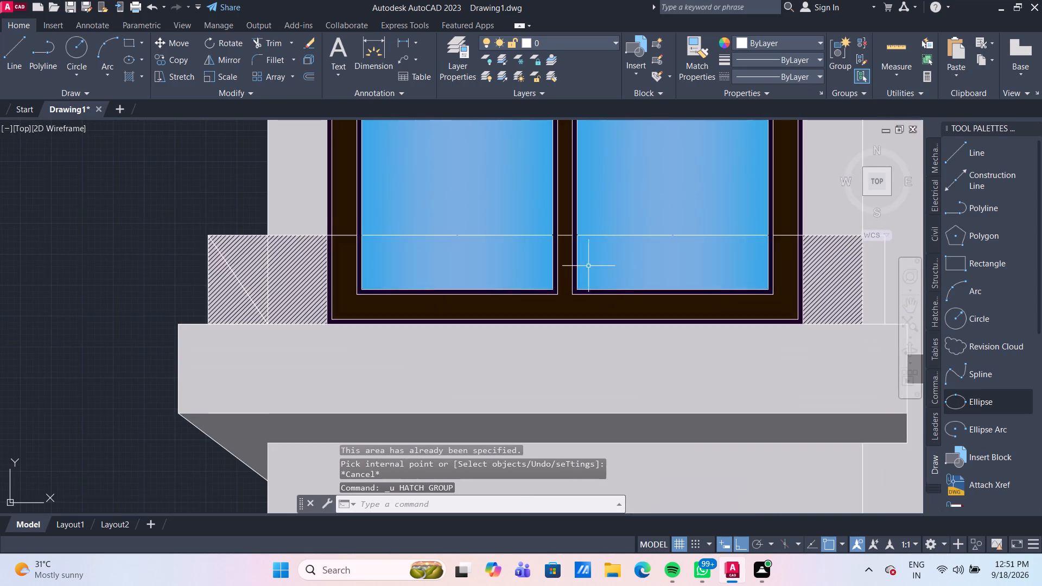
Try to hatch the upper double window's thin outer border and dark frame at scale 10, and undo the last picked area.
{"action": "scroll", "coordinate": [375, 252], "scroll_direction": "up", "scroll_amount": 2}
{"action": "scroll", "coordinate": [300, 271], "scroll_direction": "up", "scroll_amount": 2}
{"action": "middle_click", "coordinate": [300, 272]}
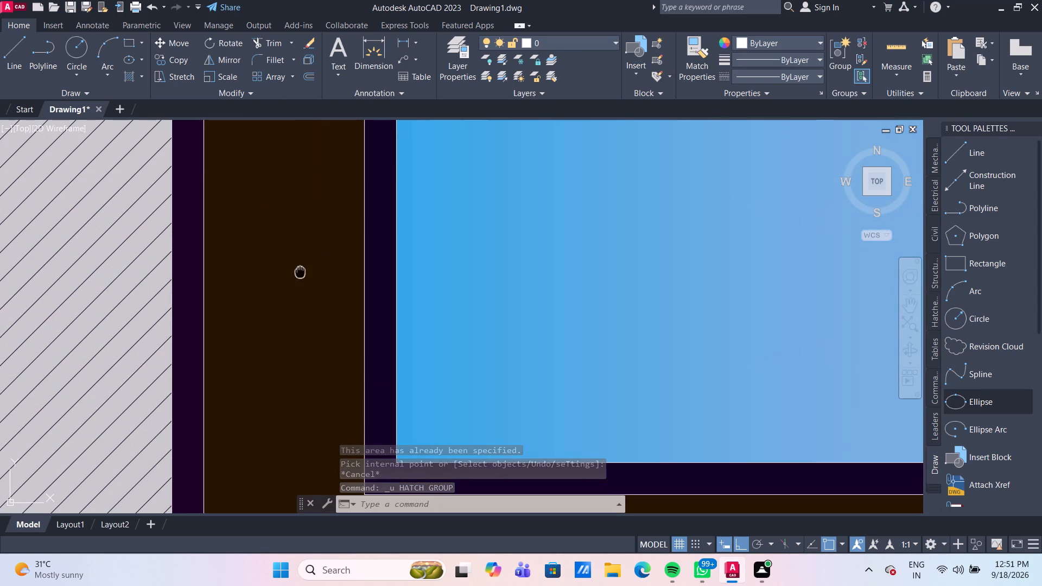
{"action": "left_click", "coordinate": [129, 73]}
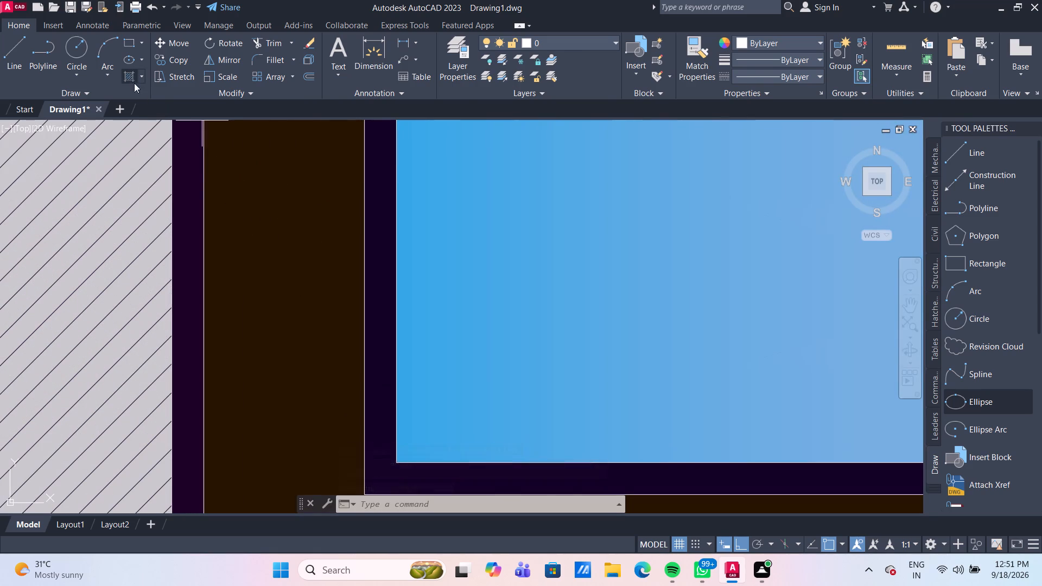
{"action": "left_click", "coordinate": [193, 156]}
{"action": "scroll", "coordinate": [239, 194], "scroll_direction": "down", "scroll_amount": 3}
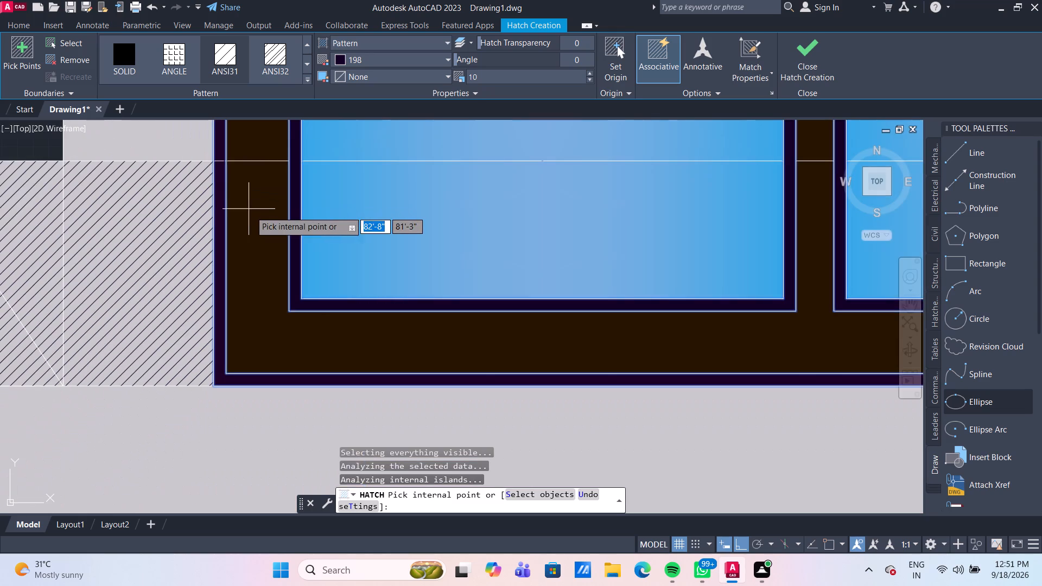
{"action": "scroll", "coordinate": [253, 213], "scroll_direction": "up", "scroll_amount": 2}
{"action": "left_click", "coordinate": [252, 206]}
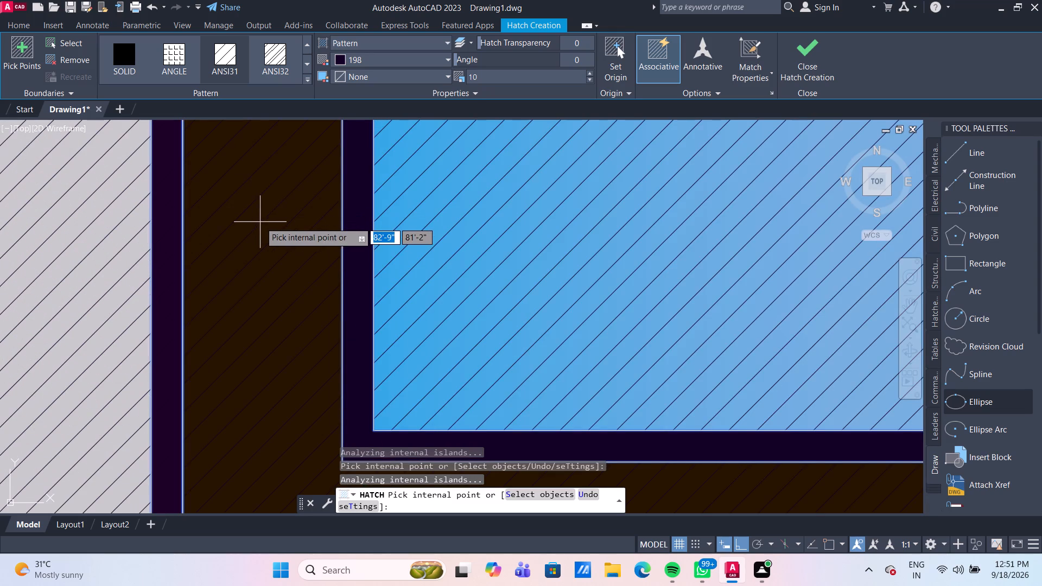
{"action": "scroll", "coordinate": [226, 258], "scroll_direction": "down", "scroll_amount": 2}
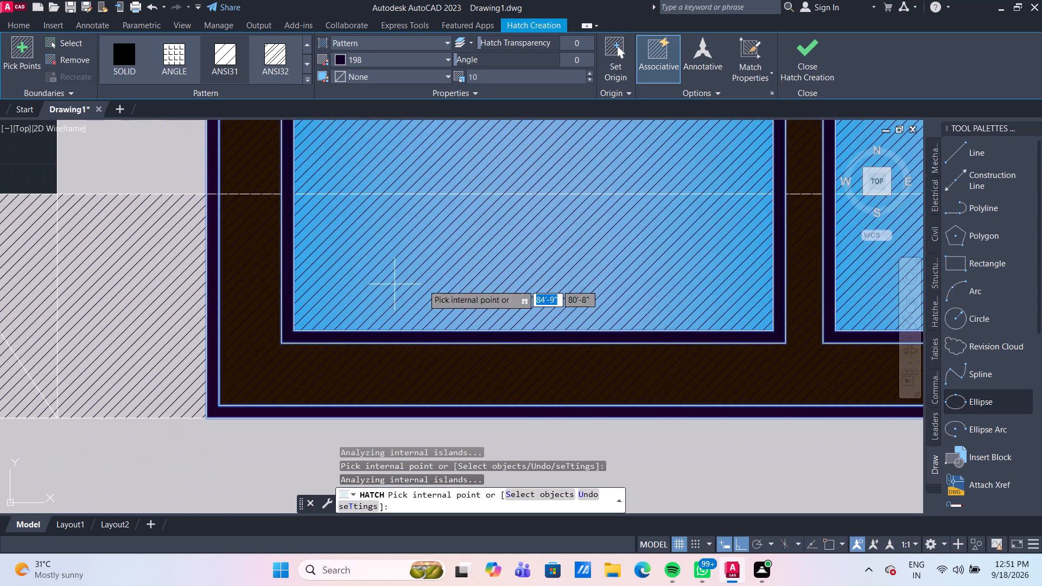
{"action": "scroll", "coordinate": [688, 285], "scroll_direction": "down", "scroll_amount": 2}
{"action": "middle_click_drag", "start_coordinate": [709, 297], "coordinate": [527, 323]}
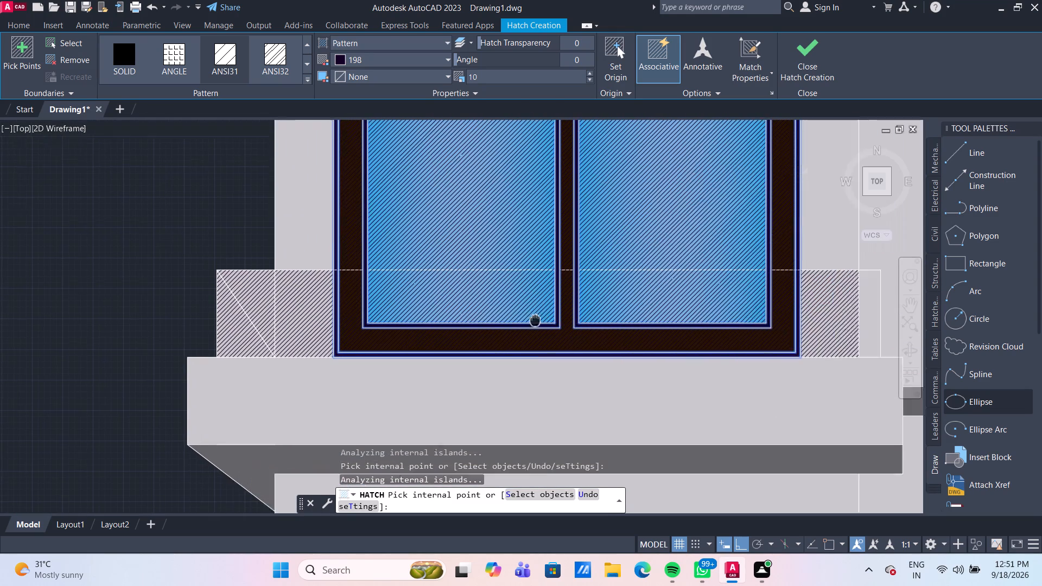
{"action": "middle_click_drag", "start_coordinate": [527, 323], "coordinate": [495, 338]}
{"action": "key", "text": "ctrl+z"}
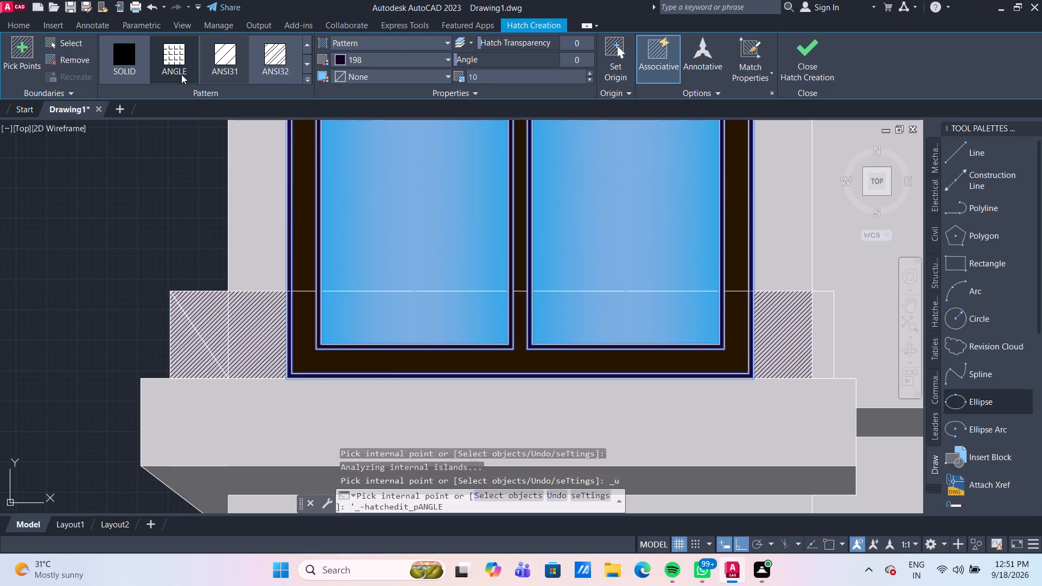
Hatch the railing areas over the upper window's left pane and dark frame with ANSI31 at scale 10.
{"action": "left_click", "coordinate": [224, 60]}
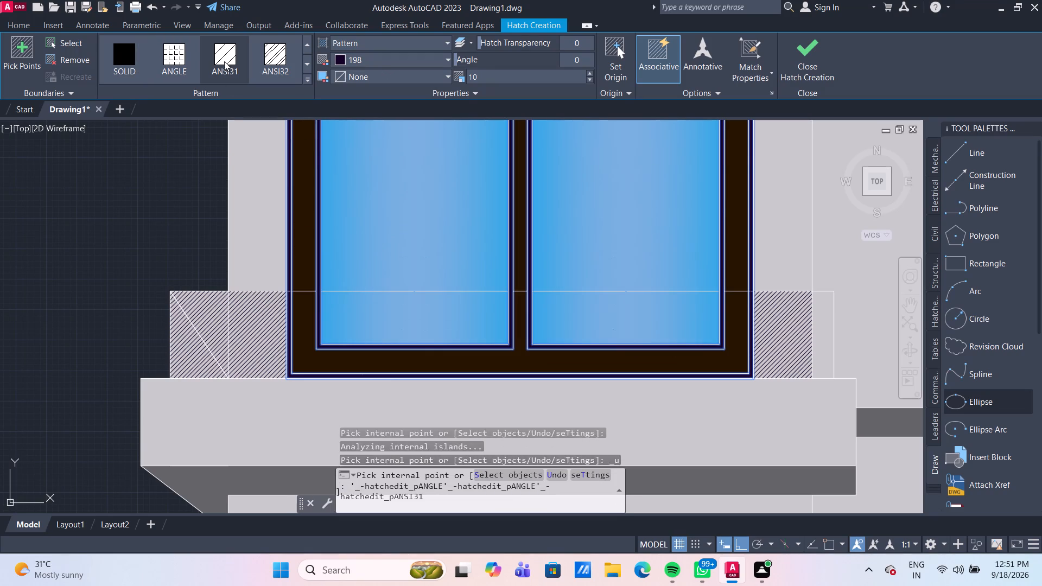
{"action": "left_click", "coordinate": [347, 326]}
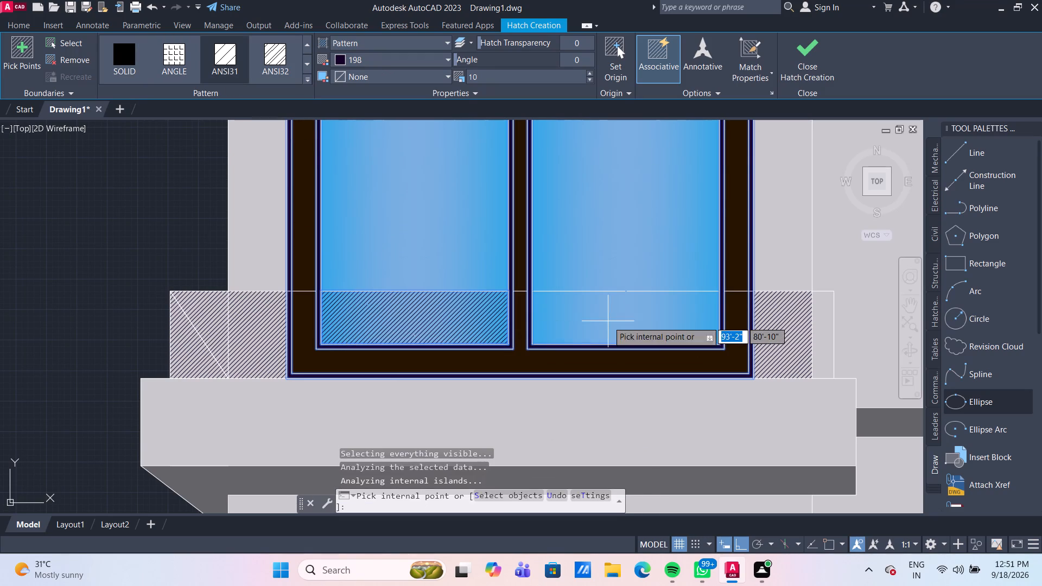
{"action": "left_click", "coordinate": [608, 321]}
{"action": "scroll", "coordinate": [266, 341], "scroll_direction": "up", "scroll_amount": 1}
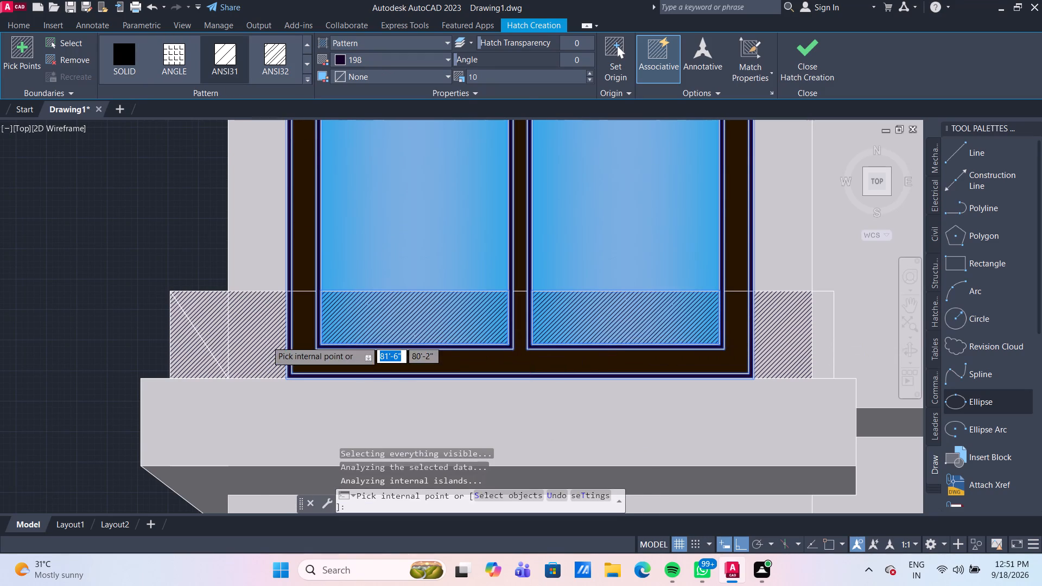
{"action": "scroll", "coordinate": [266, 341], "scroll_direction": "up", "scroll_amount": 1}
{"action": "left_click", "coordinate": [355, 318]}
{"action": "scroll", "coordinate": [361, 325], "scroll_direction": "down", "scroll_amount": 3}
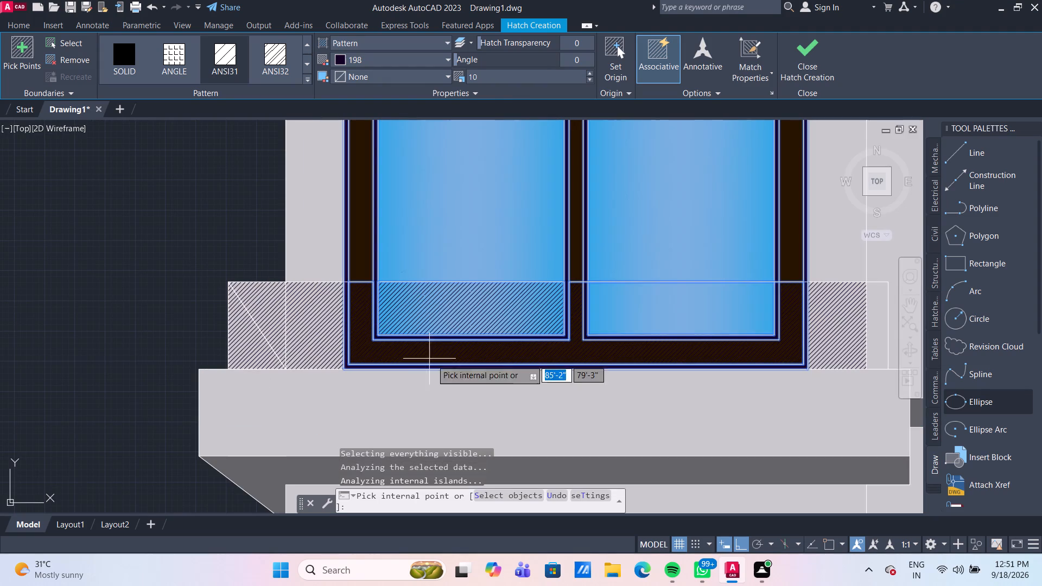
{"action": "left_click", "coordinate": [676, 306]}
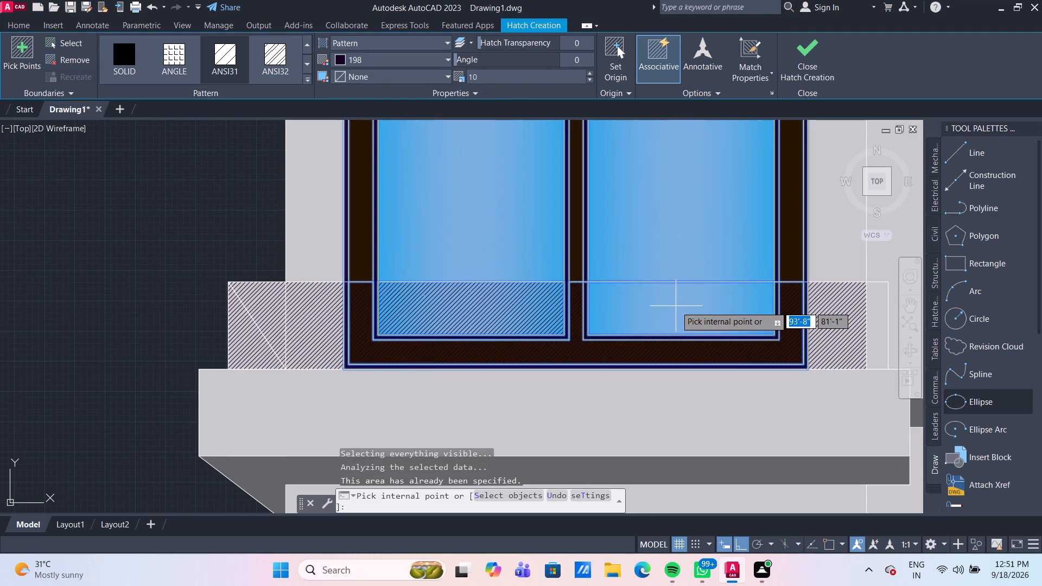
{"action": "key", "text": "Escape"}
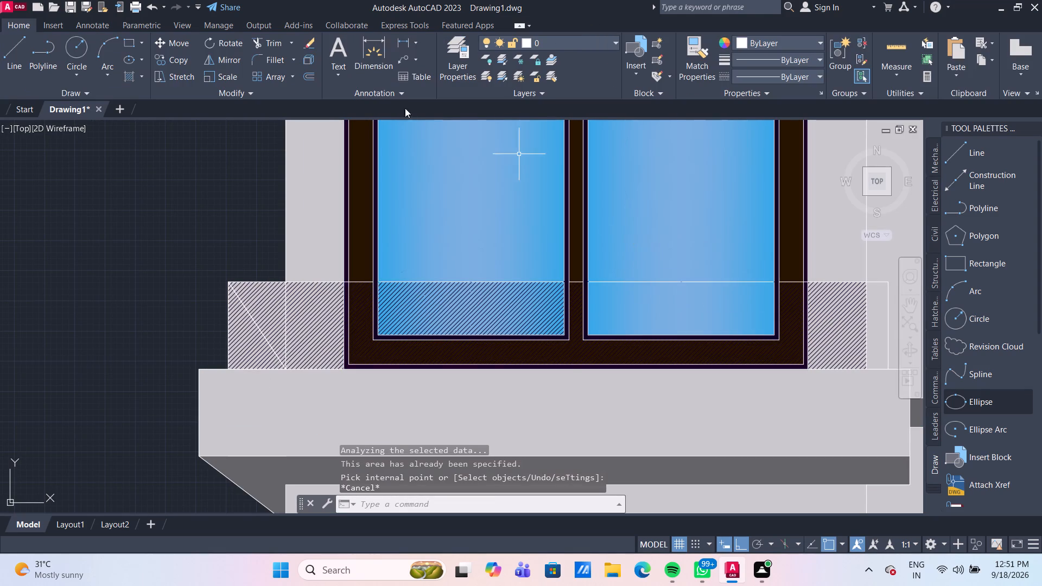
Hatch the railing area over the upper window's right pane with ANSI31 at scale 10.
{"action": "left_click", "coordinate": [130, 75]}
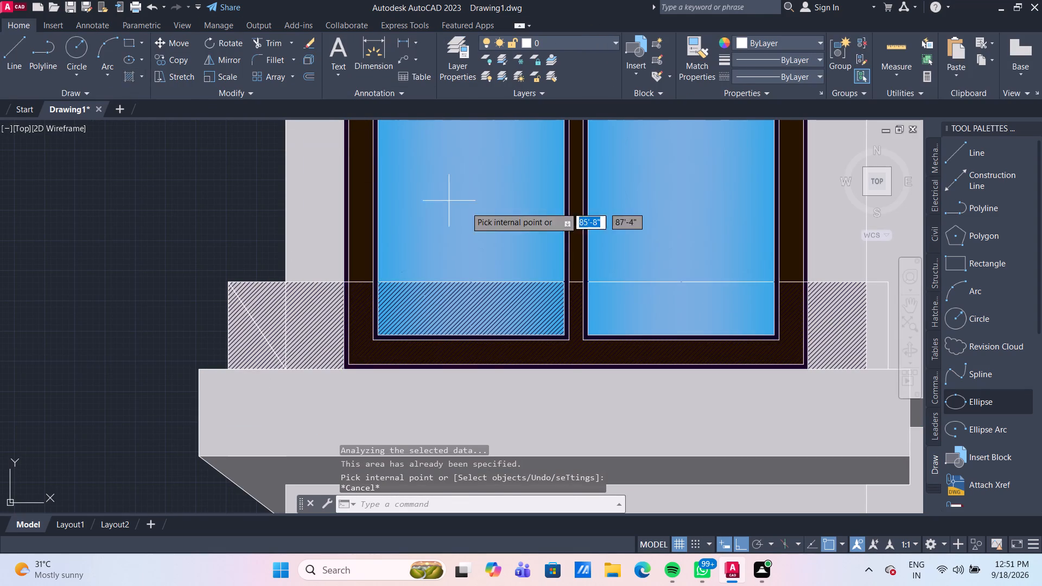
{"action": "left_click", "coordinate": [655, 306]}
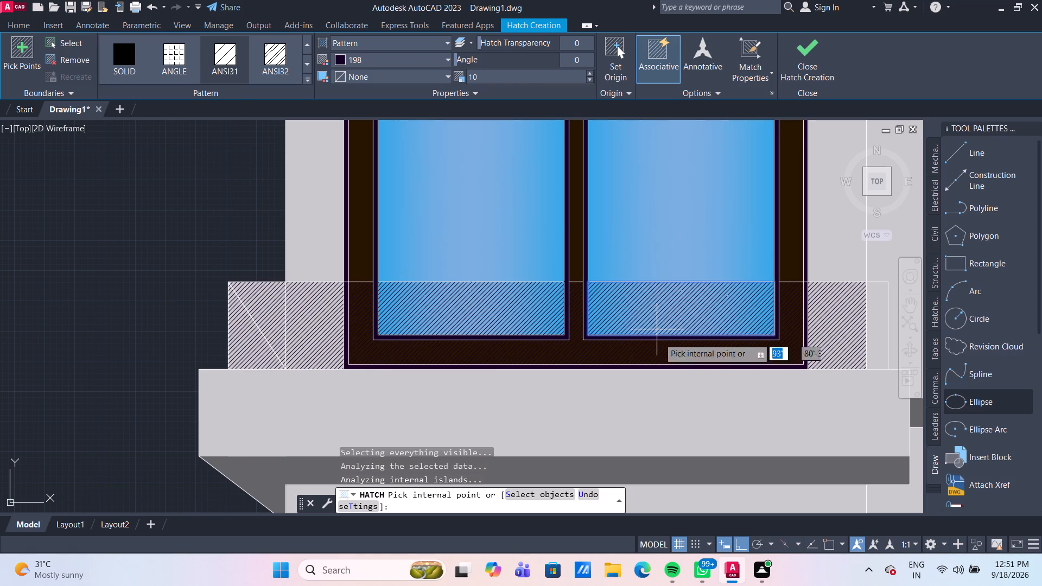
{"action": "key", "text": "Escape"}
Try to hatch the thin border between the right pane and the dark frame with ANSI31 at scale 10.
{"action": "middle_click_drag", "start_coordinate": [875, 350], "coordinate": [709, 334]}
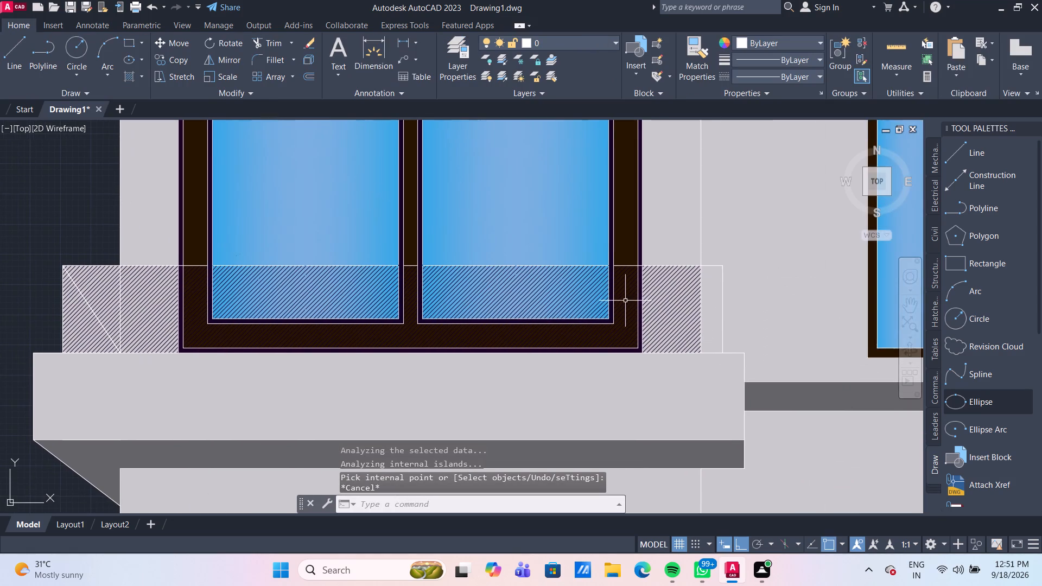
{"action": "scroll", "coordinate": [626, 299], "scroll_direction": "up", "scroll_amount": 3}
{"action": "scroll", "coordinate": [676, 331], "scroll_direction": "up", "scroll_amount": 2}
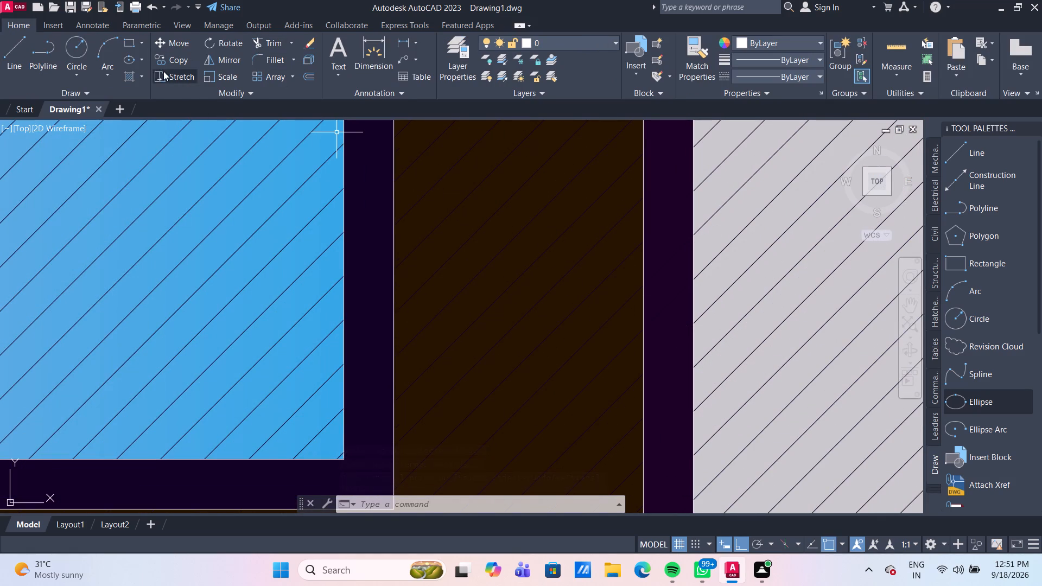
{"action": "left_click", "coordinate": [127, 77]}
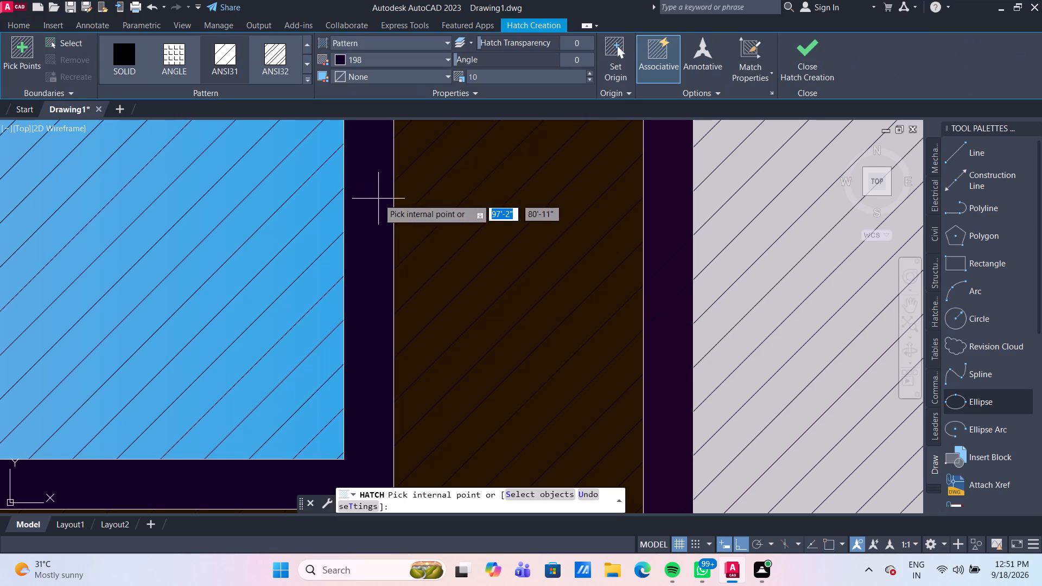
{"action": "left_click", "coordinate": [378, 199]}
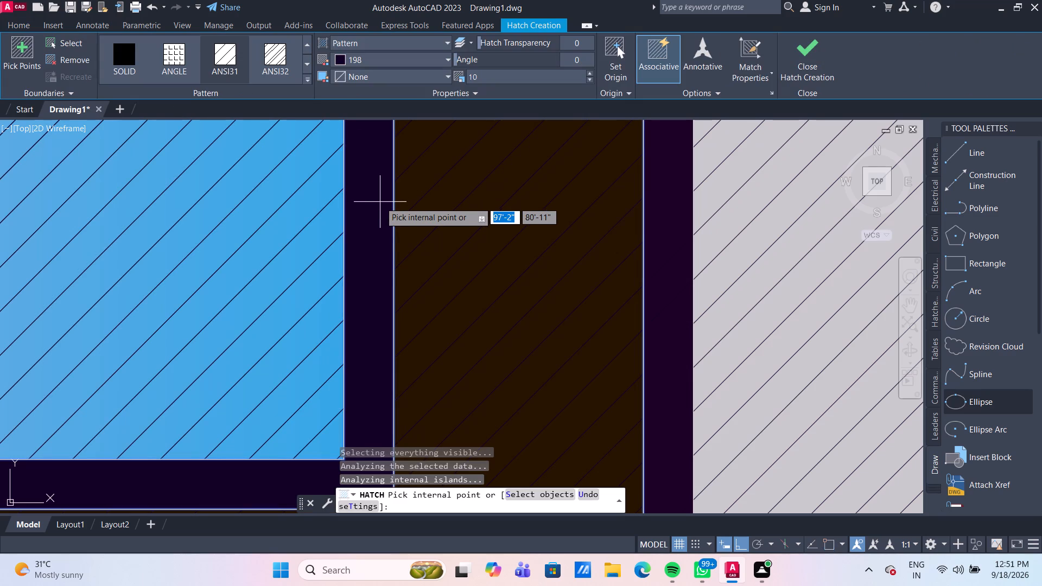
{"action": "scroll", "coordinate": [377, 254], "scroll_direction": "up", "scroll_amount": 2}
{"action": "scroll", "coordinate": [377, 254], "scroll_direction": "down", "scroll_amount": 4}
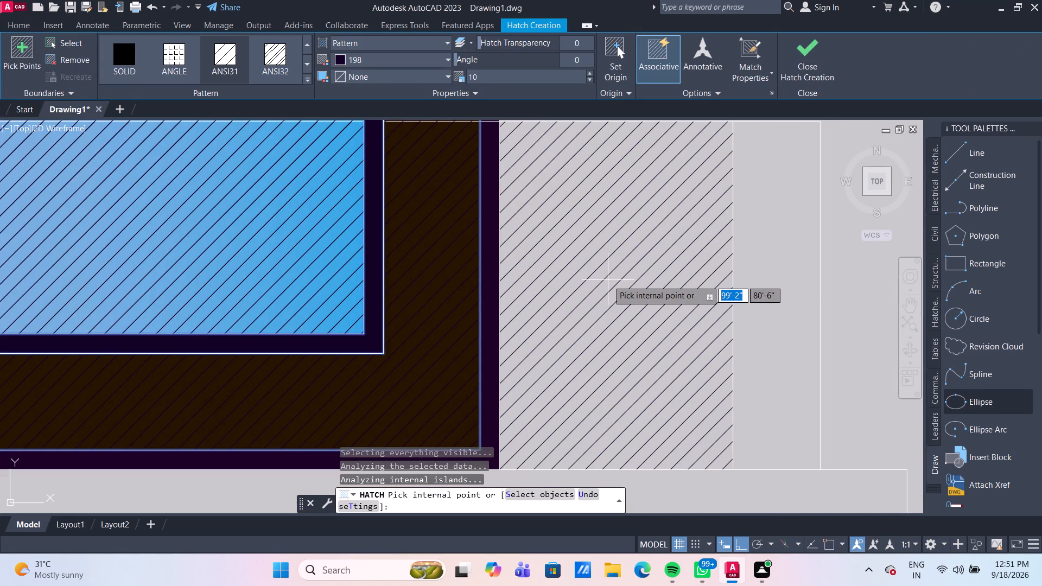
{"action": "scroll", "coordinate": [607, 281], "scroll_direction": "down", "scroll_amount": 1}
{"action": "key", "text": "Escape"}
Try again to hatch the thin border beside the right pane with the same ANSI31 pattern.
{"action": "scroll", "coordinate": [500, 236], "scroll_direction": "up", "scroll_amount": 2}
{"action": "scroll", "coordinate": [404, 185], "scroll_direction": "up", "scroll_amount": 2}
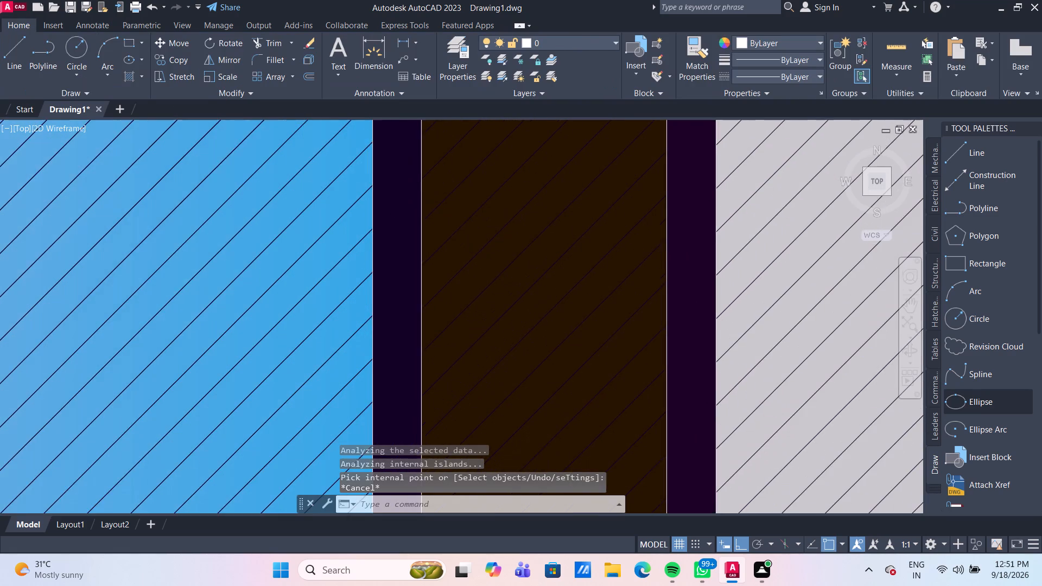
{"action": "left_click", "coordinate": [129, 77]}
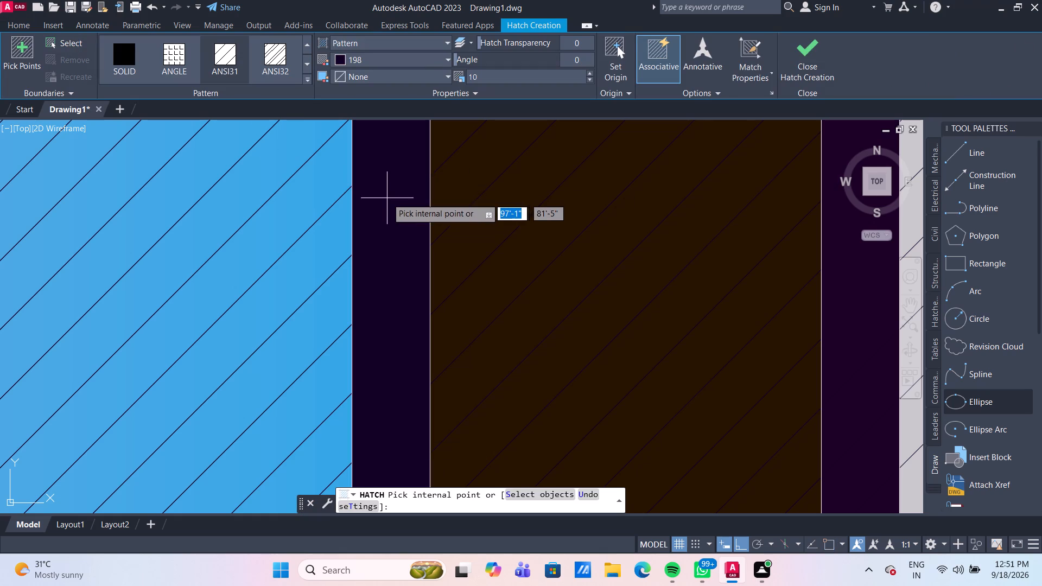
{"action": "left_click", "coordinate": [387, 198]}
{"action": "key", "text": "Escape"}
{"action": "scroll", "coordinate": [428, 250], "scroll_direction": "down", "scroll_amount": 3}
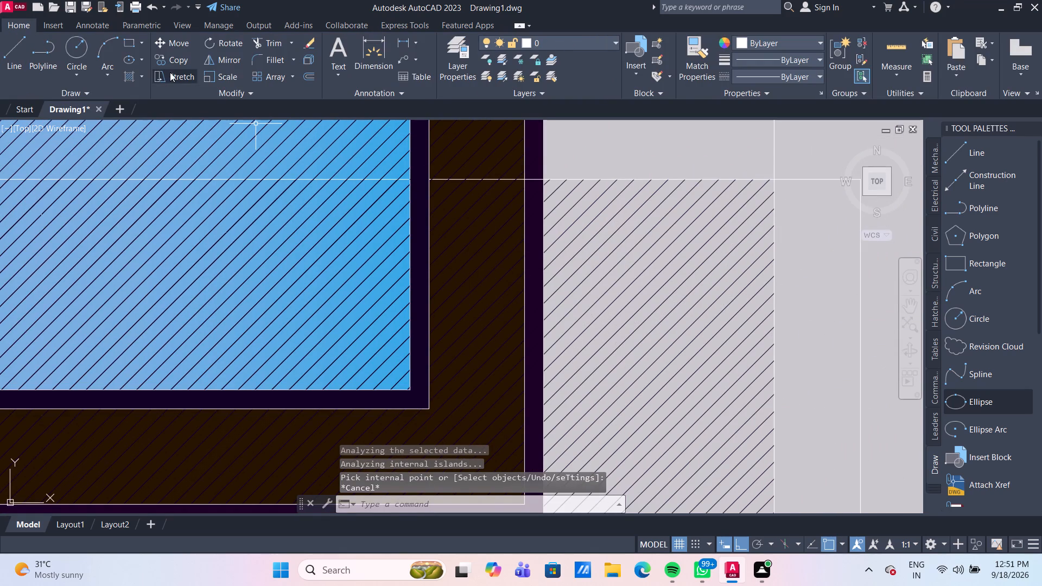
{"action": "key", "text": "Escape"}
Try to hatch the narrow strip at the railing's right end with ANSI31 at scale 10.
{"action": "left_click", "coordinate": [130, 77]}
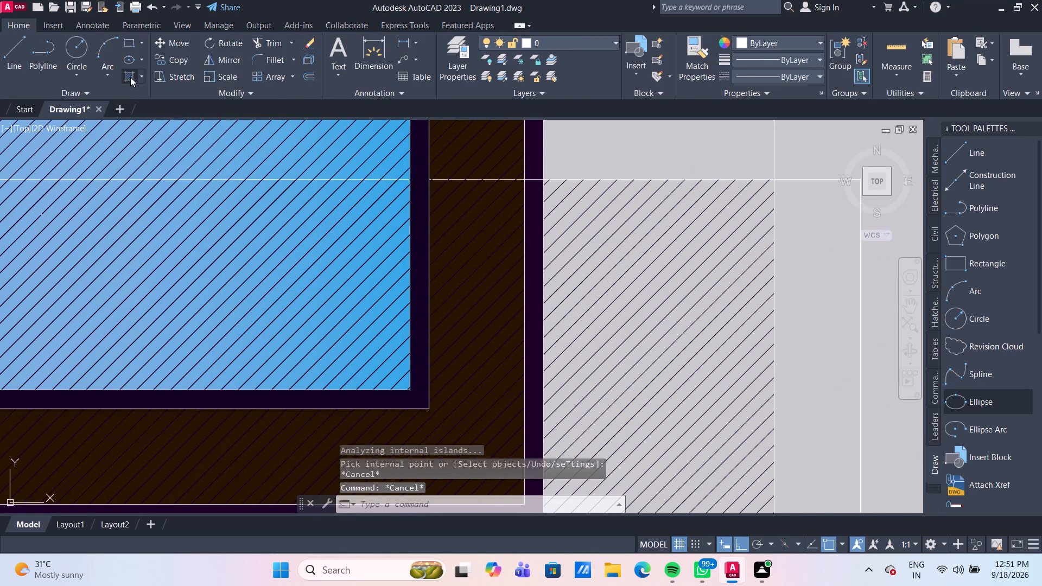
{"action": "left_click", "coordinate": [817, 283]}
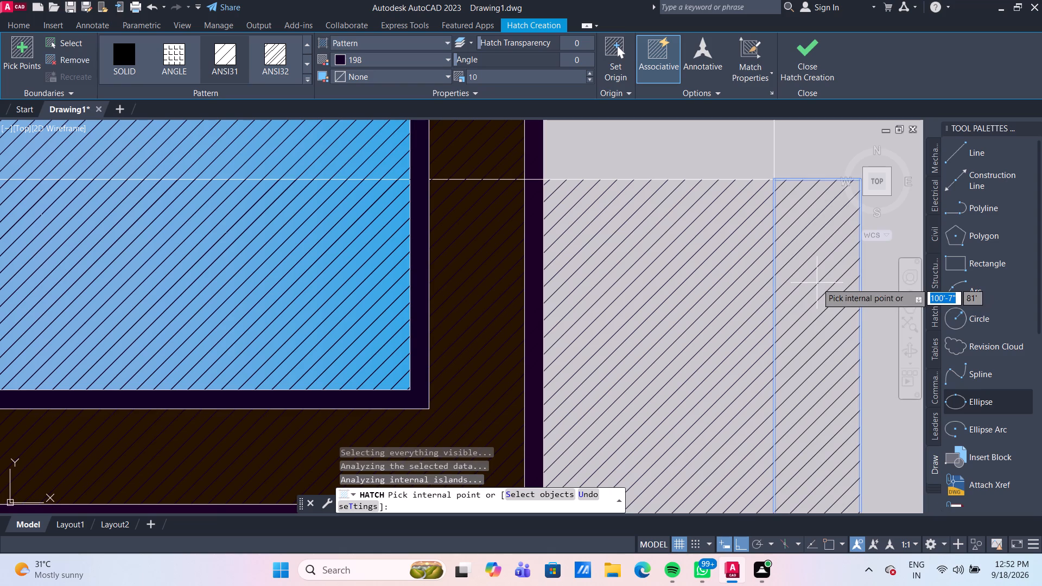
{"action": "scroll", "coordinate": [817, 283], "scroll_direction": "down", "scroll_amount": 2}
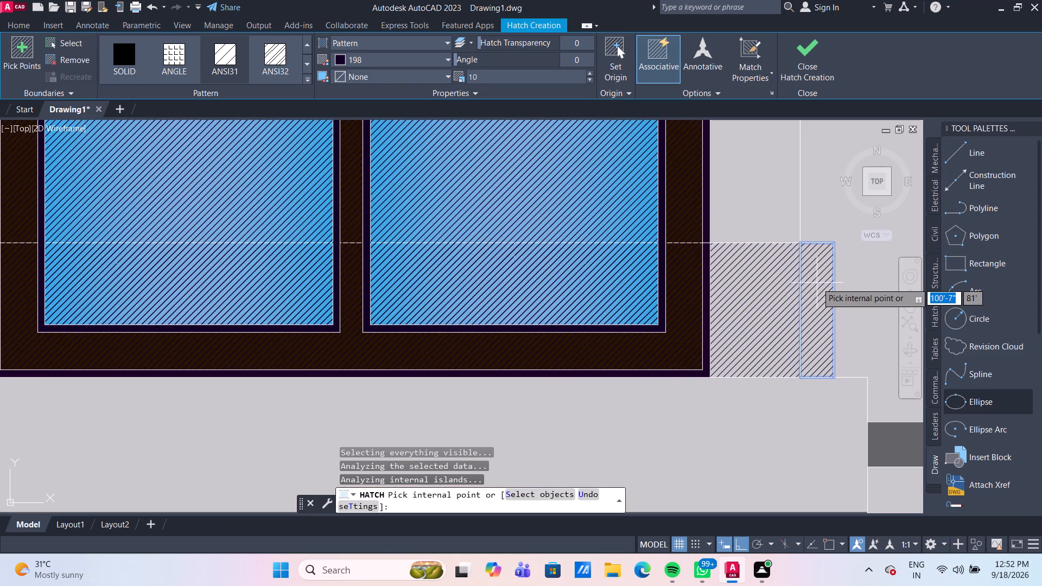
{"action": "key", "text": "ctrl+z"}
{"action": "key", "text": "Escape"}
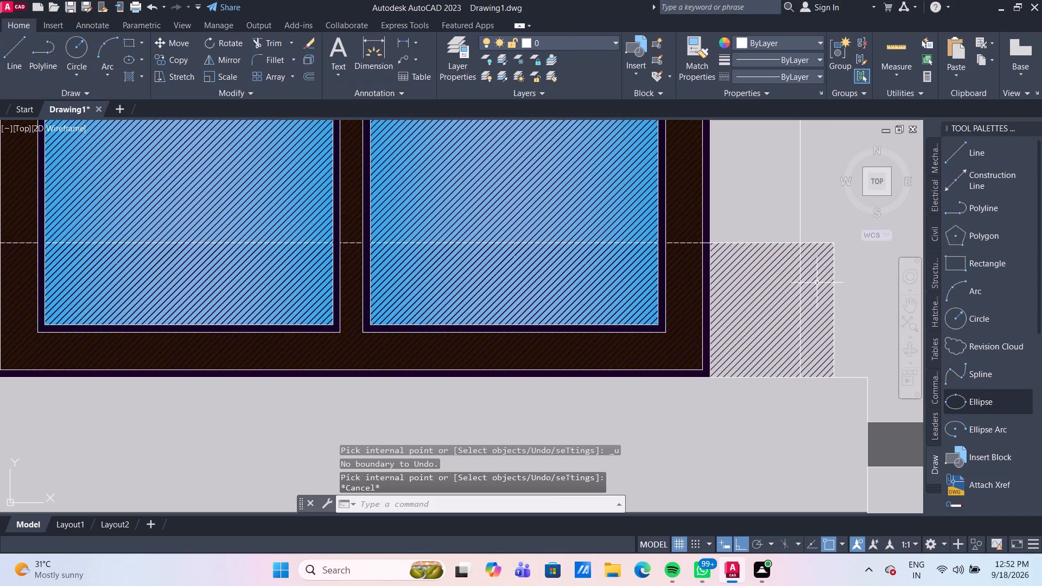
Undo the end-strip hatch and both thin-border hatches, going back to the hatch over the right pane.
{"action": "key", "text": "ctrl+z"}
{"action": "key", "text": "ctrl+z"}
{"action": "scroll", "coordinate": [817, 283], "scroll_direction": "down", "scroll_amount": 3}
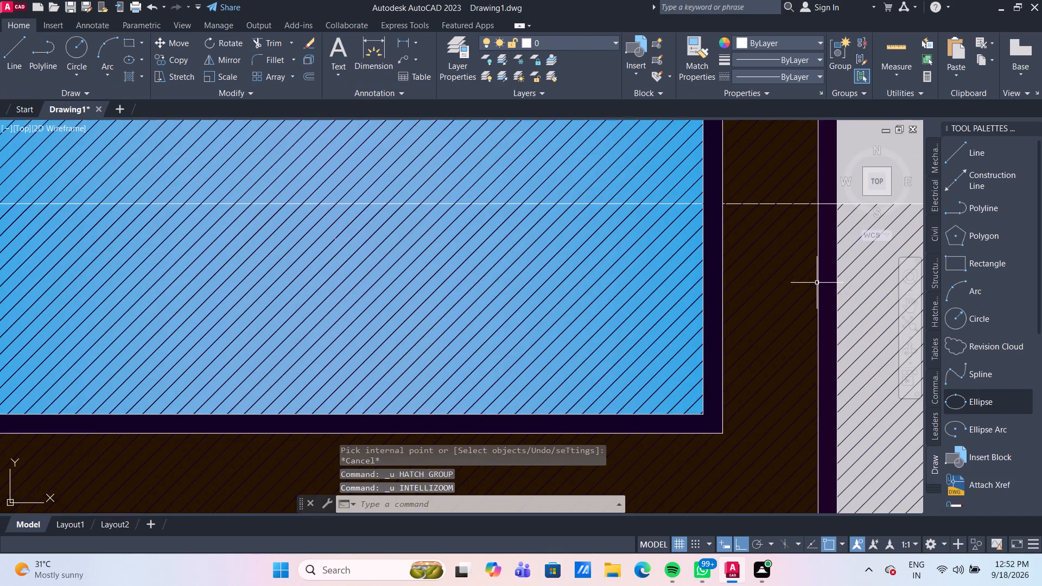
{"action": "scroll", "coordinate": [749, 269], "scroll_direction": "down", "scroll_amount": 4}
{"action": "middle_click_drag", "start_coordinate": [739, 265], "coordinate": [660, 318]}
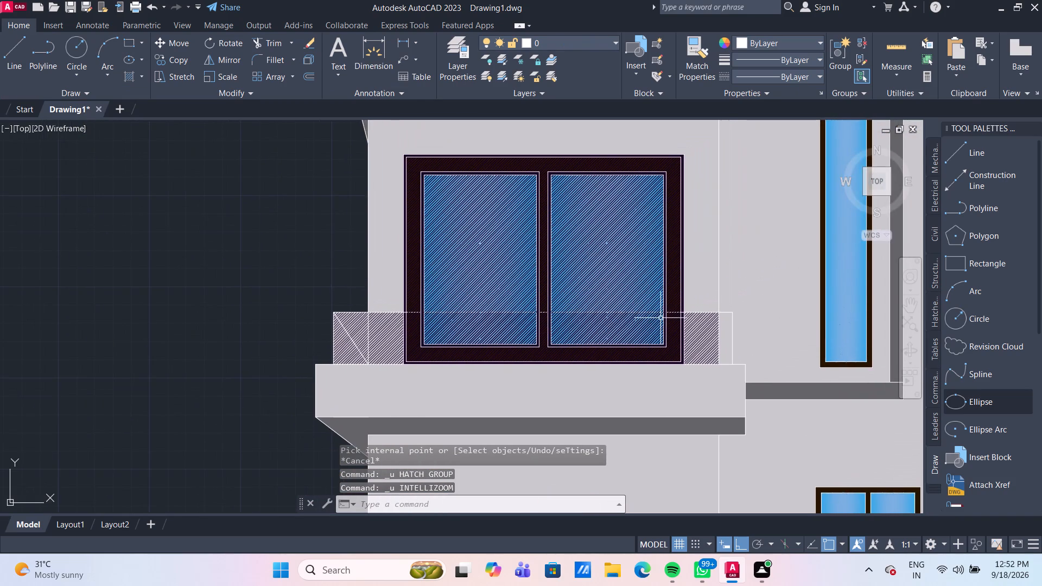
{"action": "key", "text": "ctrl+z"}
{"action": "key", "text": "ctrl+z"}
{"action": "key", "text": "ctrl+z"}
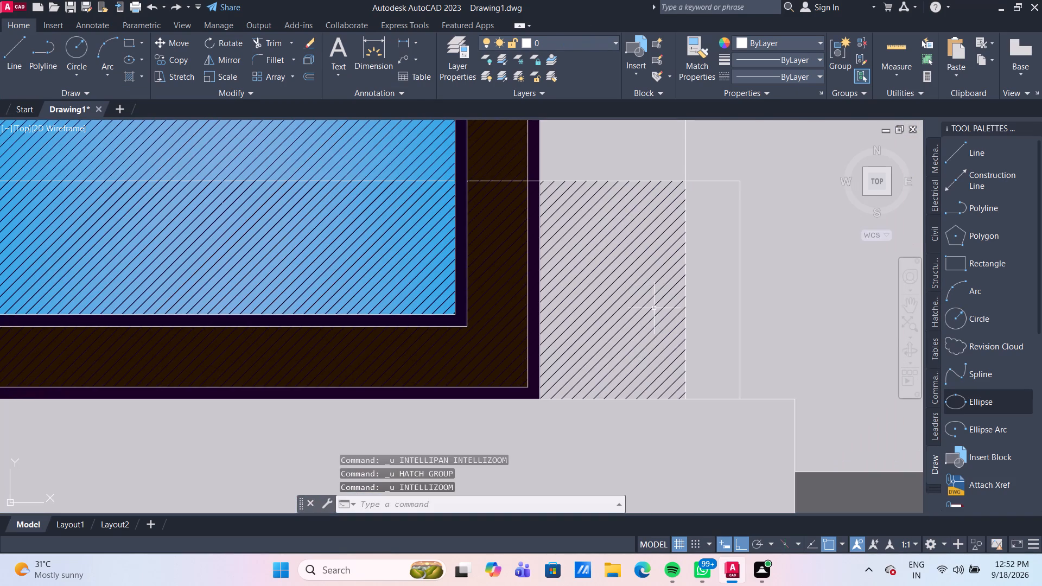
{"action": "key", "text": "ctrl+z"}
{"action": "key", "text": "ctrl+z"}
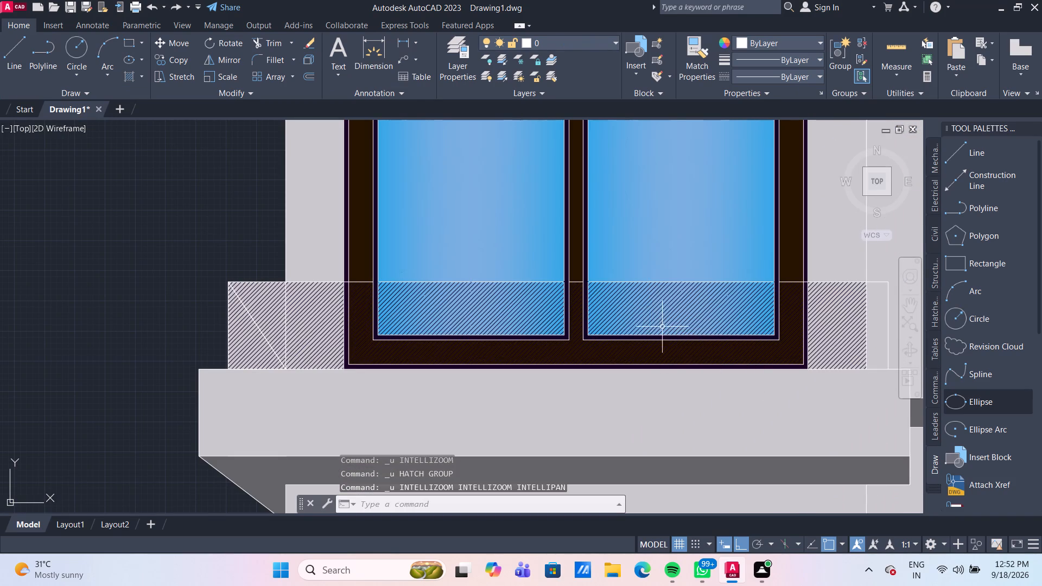
Set the scale of the ANSI31 hatch on the railing's outer wall sections to 5.
{"action": "middle_click_drag", "start_coordinate": [696, 406], "coordinate": [564, 374]}
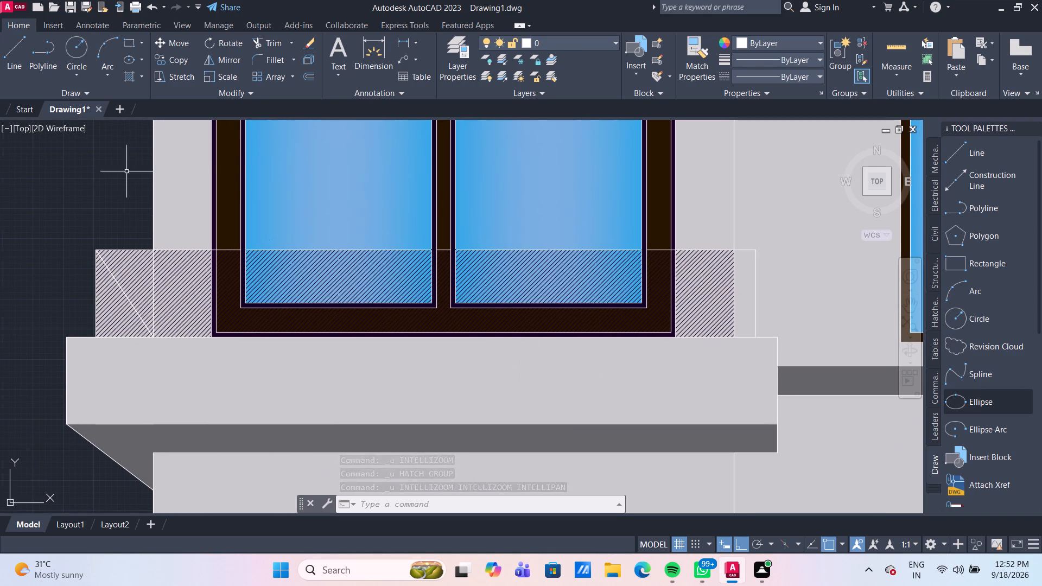
{"action": "left_click", "coordinate": [131, 289]}
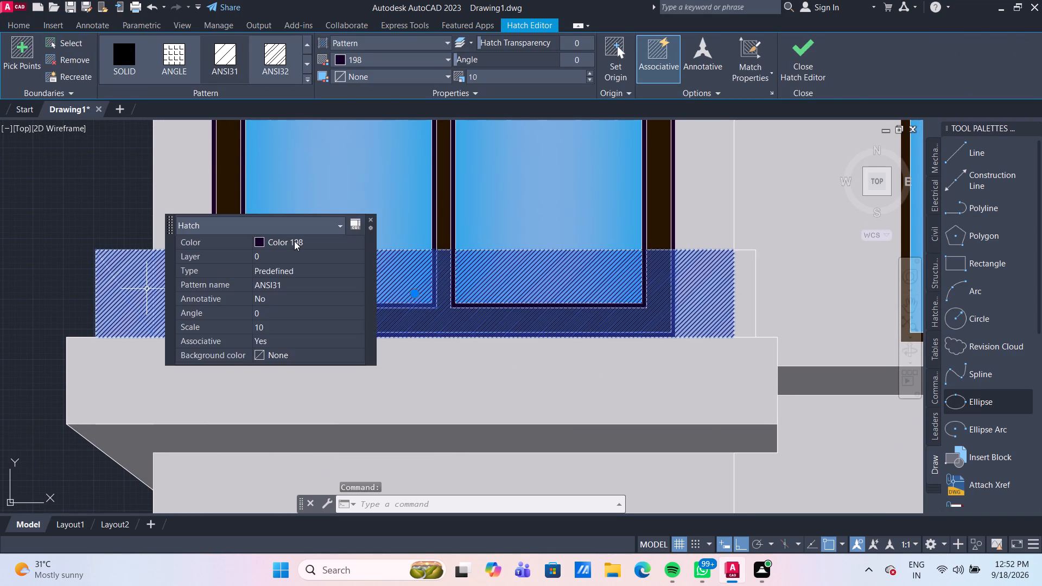
{"action": "left_click", "coordinate": [294, 241]}
{"action": "left_click", "coordinate": [294, 240]}
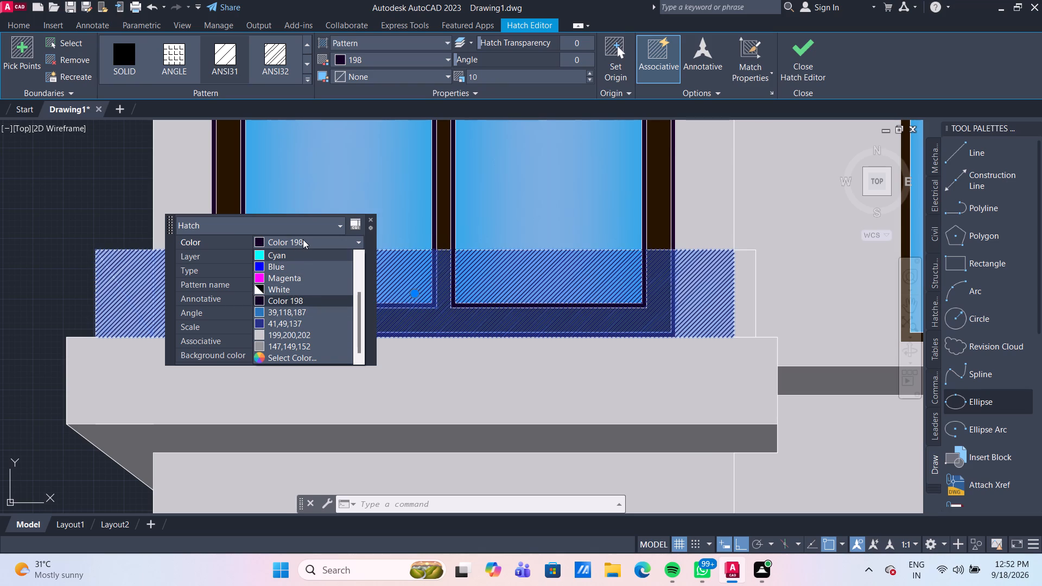
{"action": "key", "text": "Escape"}
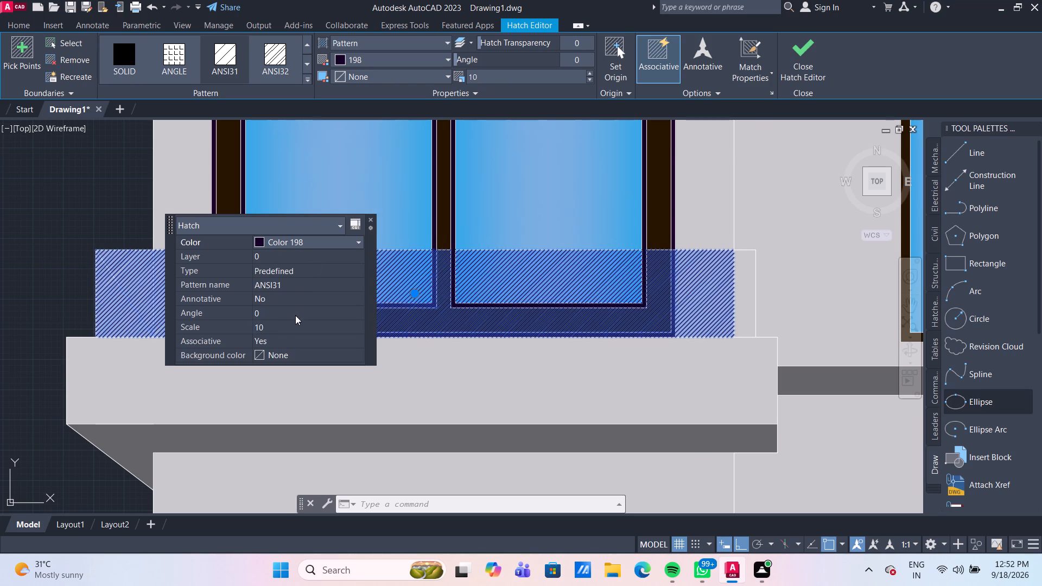
{"action": "left_click", "coordinate": [296, 324]}
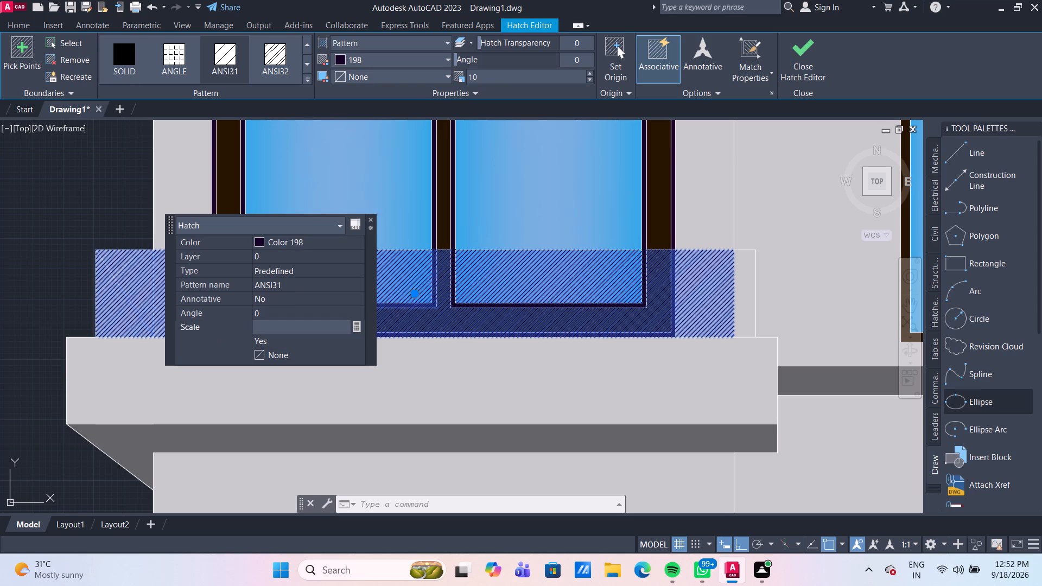
{"action": "key", "text": "5"}
{"action": "key", "text": "Return"}
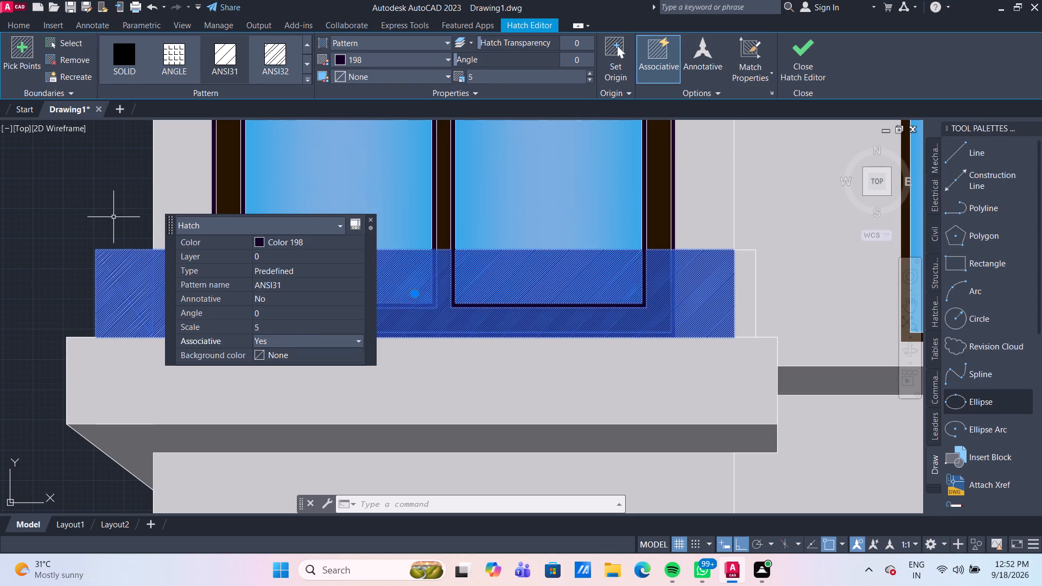
{"action": "key", "text": "Escape"}
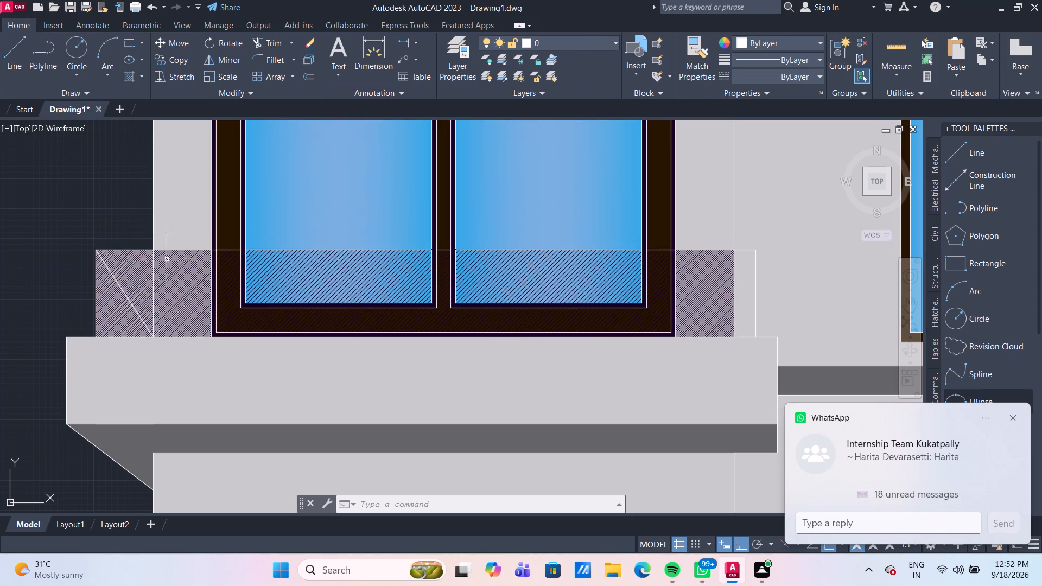
Change the colour of the scale-5 ANSI31 hatch on the railing's outer sections to Blue.
{"action": "left_click", "coordinate": [181, 289]}
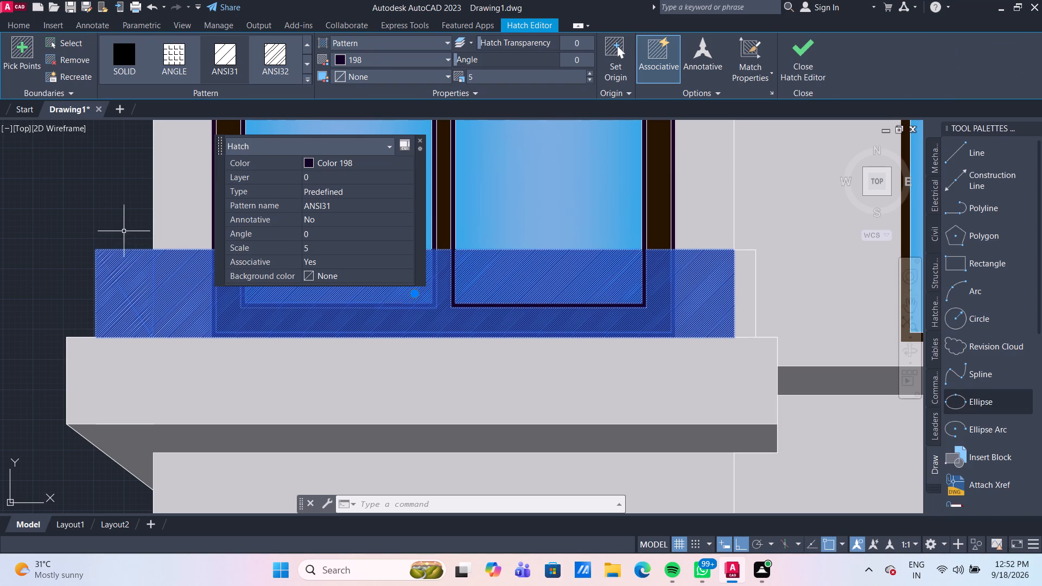
{"action": "key", "text": "Escape"}
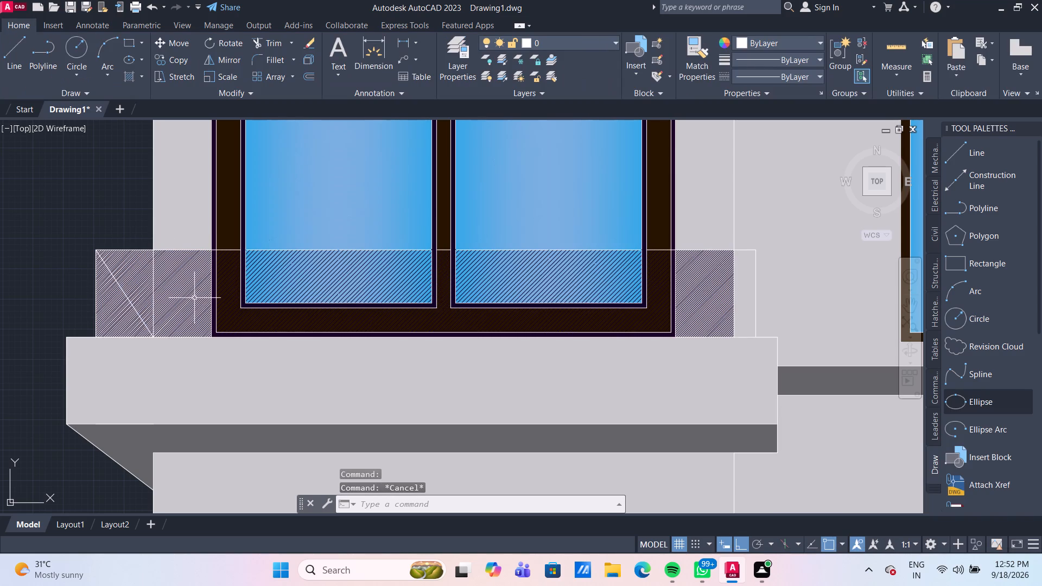
{"action": "scroll", "coordinate": [244, 295], "scroll_direction": "up", "scroll_amount": 2}
{"action": "scroll", "coordinate": [258, 292], "scroll_direction": "down", "scroll_amount": 2}
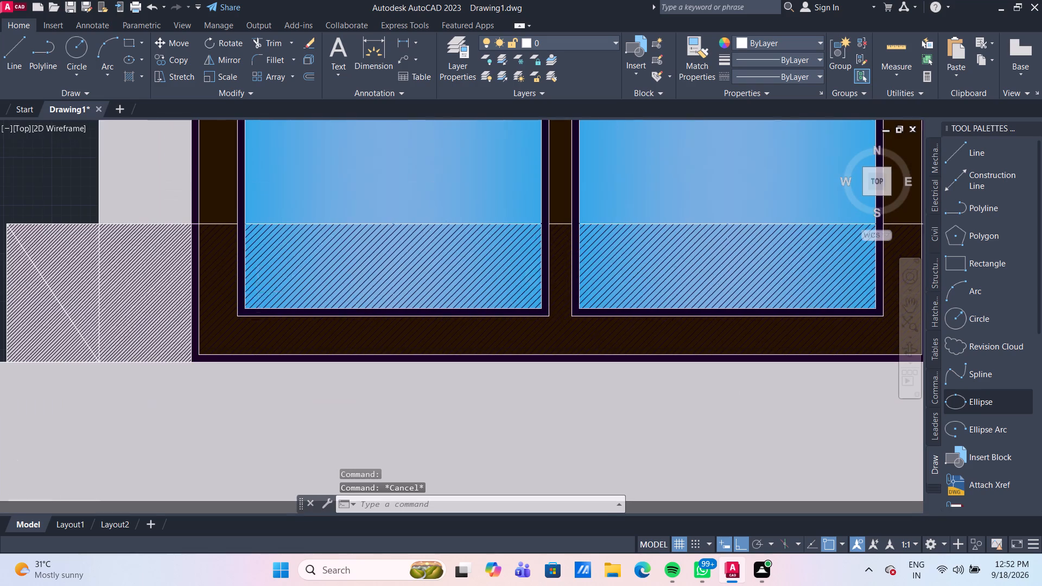
{"action": "scroll", "coordinate": [194, 298], "scroll_direction": "up", "scroll_amount": 5}
{"action": "scroll", "coordinate": [186, 284], "scroll_direction": "down", "scroll_amount": 3}
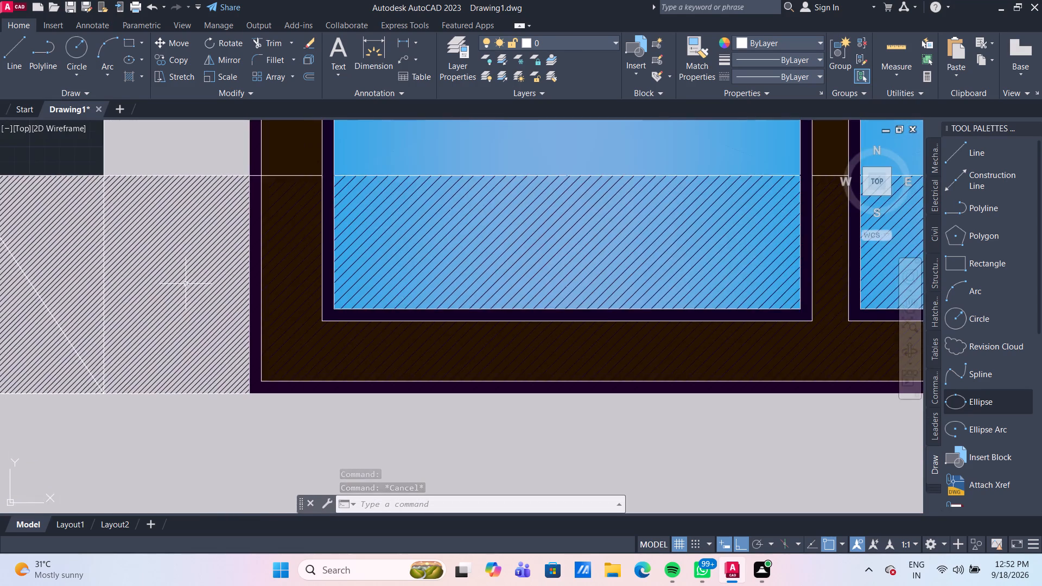
{"action": "scroll", "coordinate": [186, 284], "scroll_direction": "down", "scroll_amount": 1}
{"action": "left_click", "coordinate": [180, 279]}
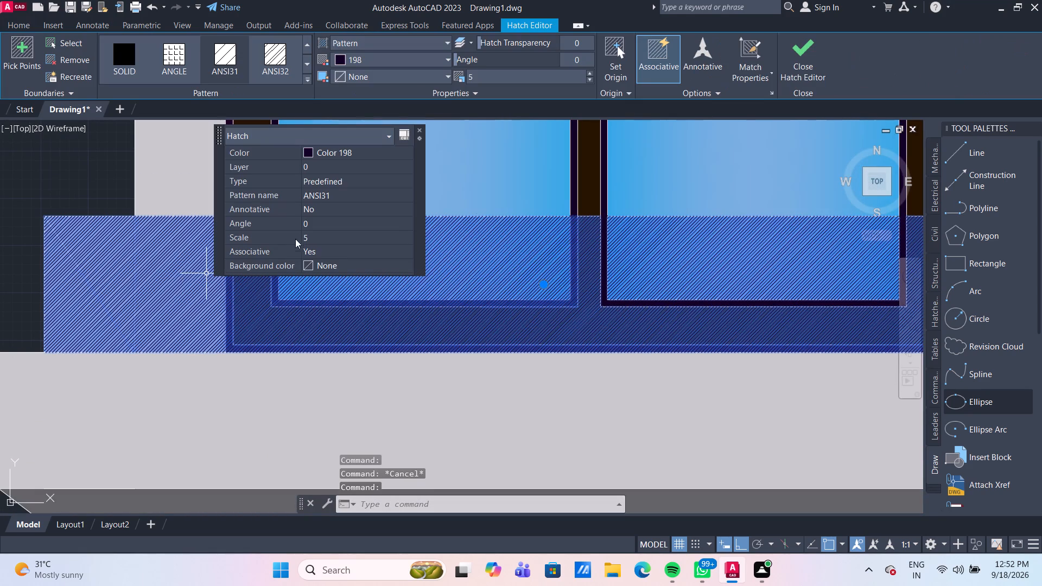
{"action": "left_click", "coordinate": [340, 148]}
{"action": "left_click", "coordinate": [341, 150]}
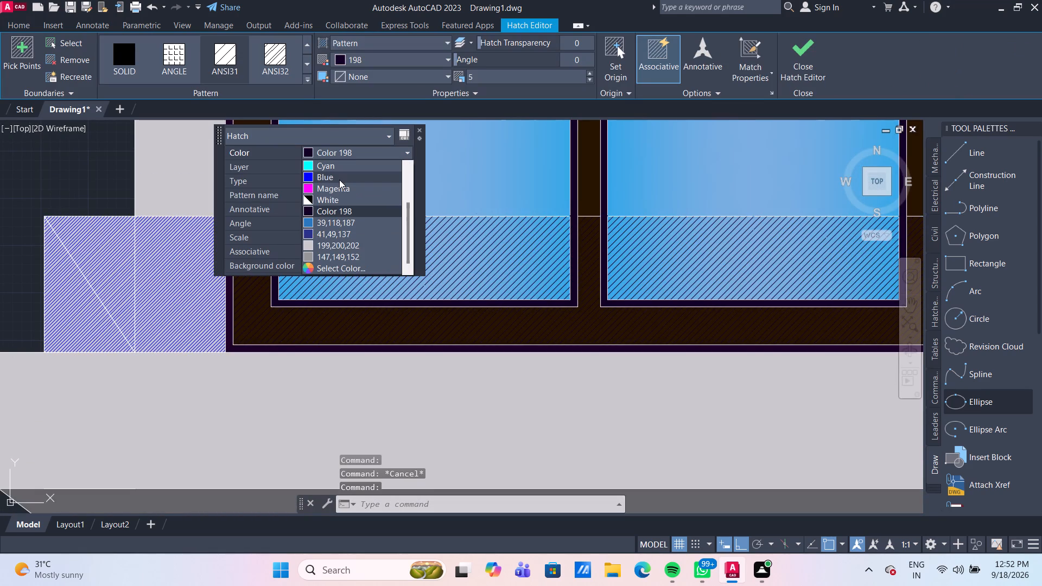
{"action": "left_click", "coordinate": [339, 179]}
{"action": "key", "text": "Escape"}
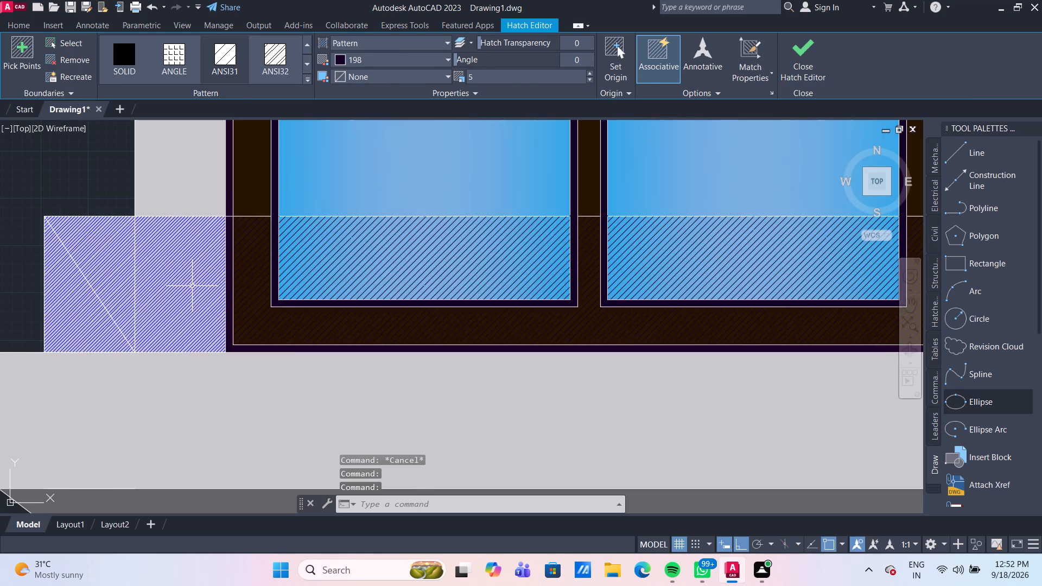
{"action": "scroll", "coordinate": [189, 290], "scroll_direction": "down", "scroll_amount": 3}
{"action": "key", "text": "Escape"}
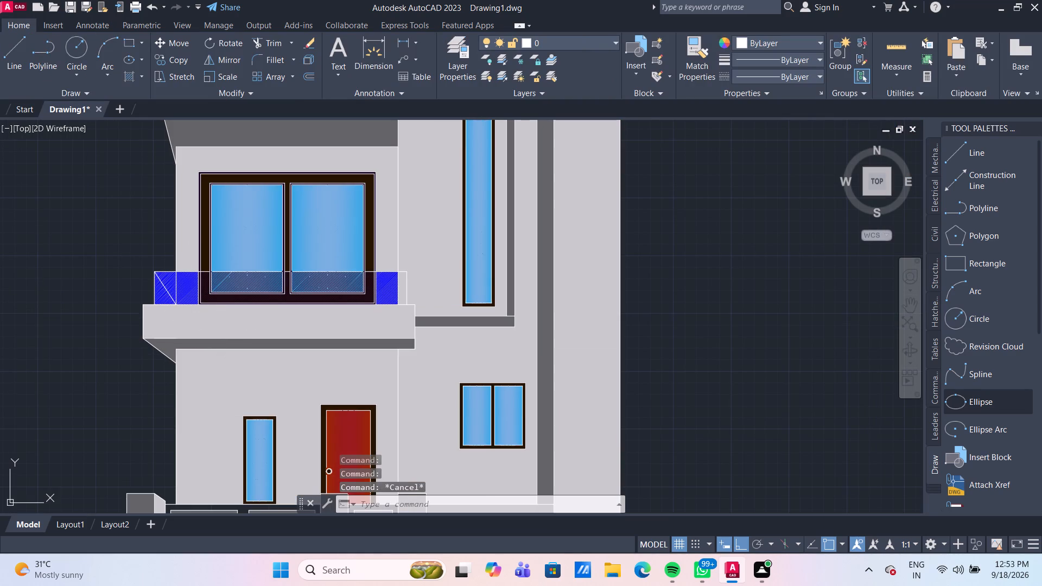
Examine the hatches over the window panes, frame borders and outer railing sections to see which areas each one covers.
{"action": "scroll", "coordinate": [246, 302], "scroll_direction": "up", "scroll_amount": 3}
{"action": "left_click", "coordinate": [263, 232]}
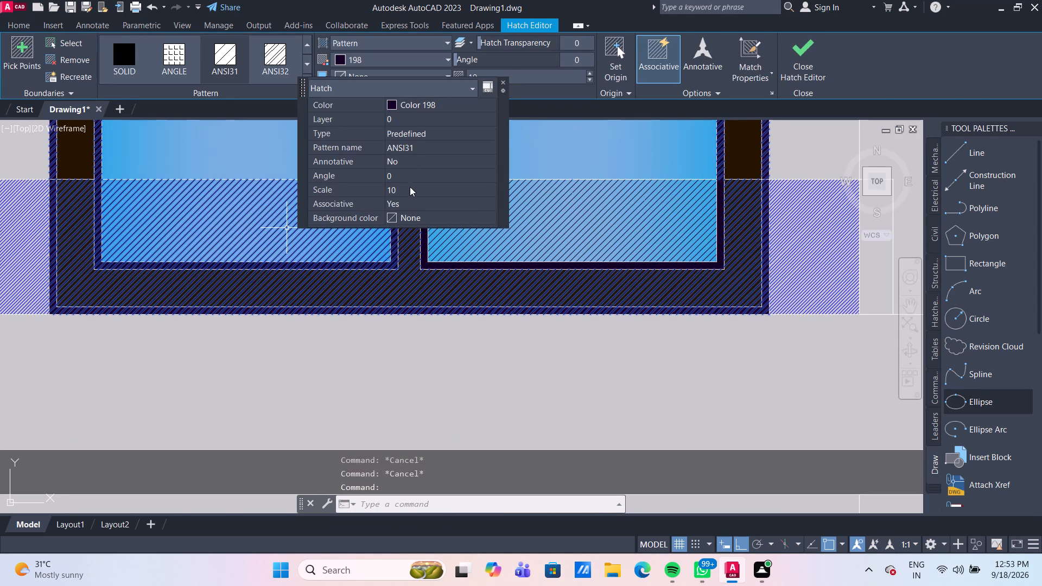
{"action": "key", "text": "Escape"}
{"action": "left_click", "coordinate": [831, 249]}
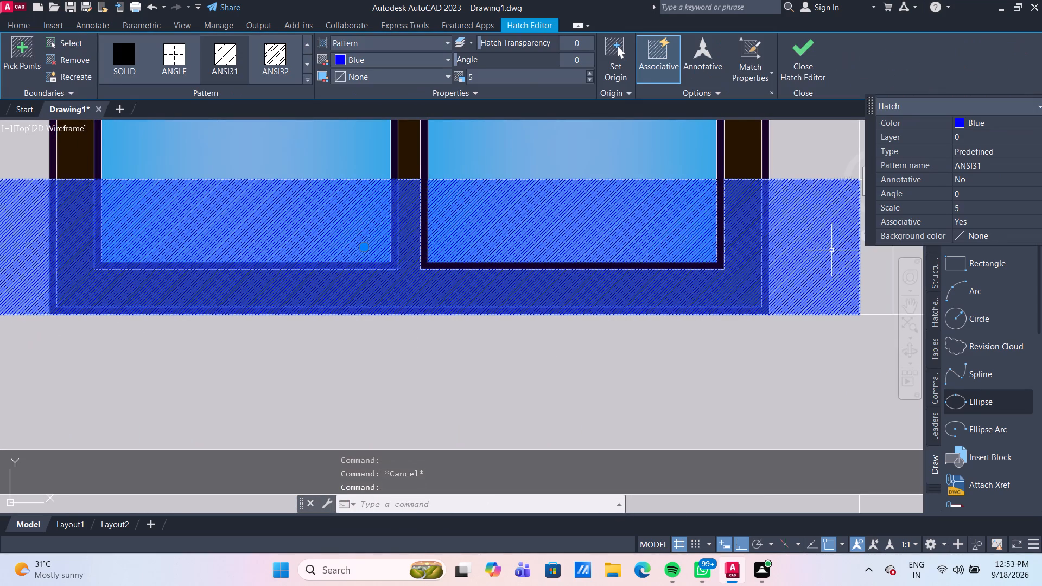
{"action": "key", "text": "Escape"}
{"action": "left_click", "coordinate": [480, 224]}
{"action": "key", "text": "Escape"}
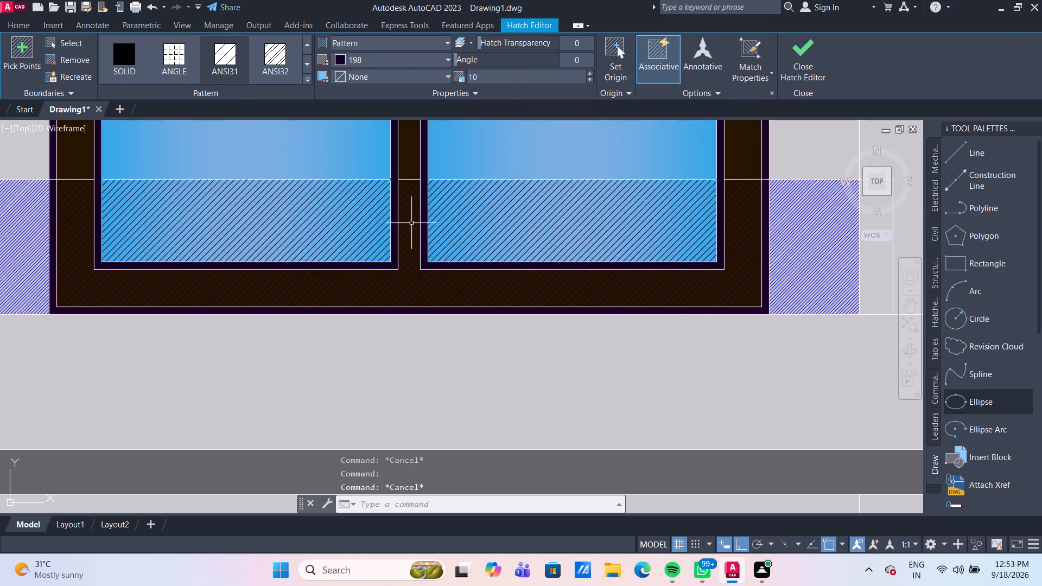
{"action": "left_click", "coordinate": [320, 222]}
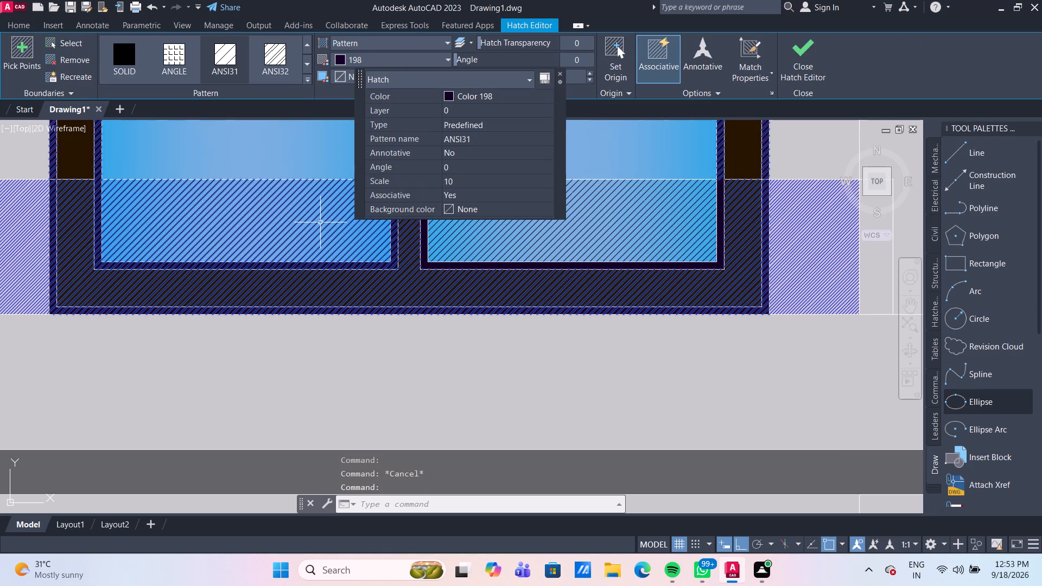
{"action": "middle_click_drag", "start_coordinate": [307, 252], "coordinate": [263, 345]}
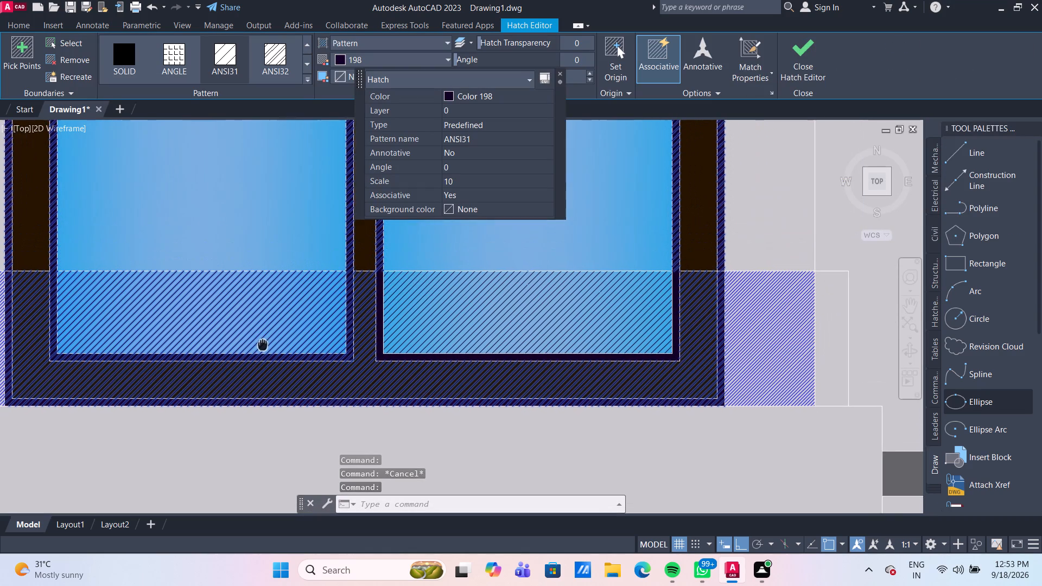
{"action": "middle_click_drag", "start_coordinate": [263, 345], "coordinate": [265, 346]}
{"action": "key", "text": "Escape"}
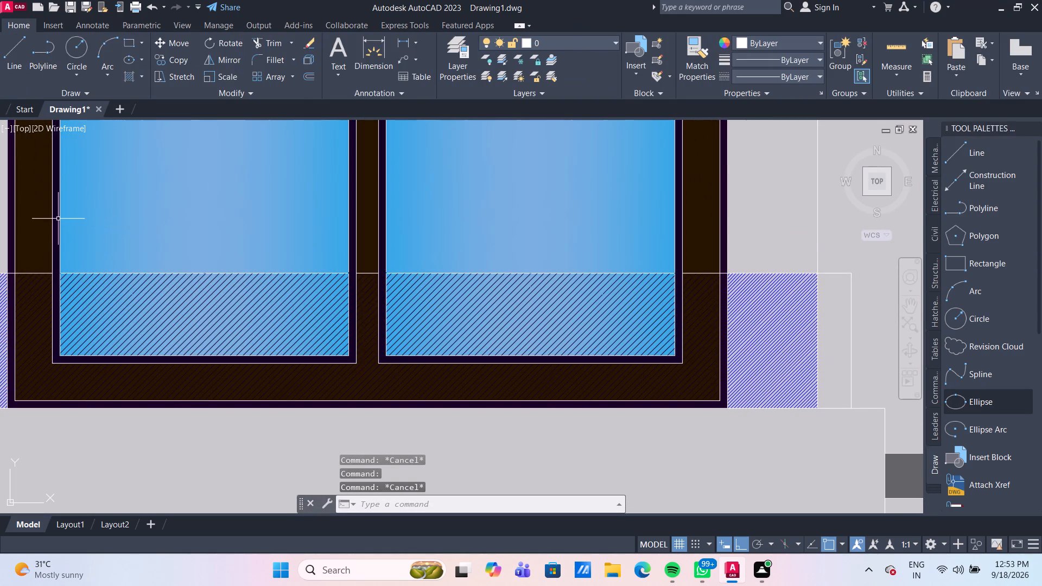
{"action": "left_click", "coordinate": [58, 219]}
{"action": "key", "text": "Escape"}
{"action": "left_click", "coordinate": [56, 216]}
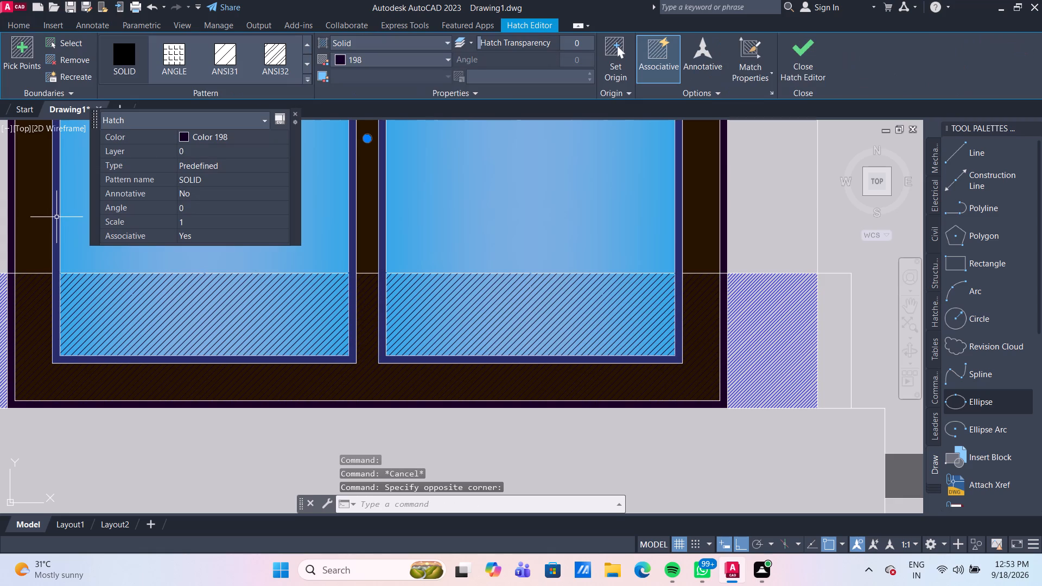
{"action": "key", "text": "Escape"}
{"action": "scroll", "coordinate": [65, 277], "scroll_direction": "up", "scroll_amount": 1}
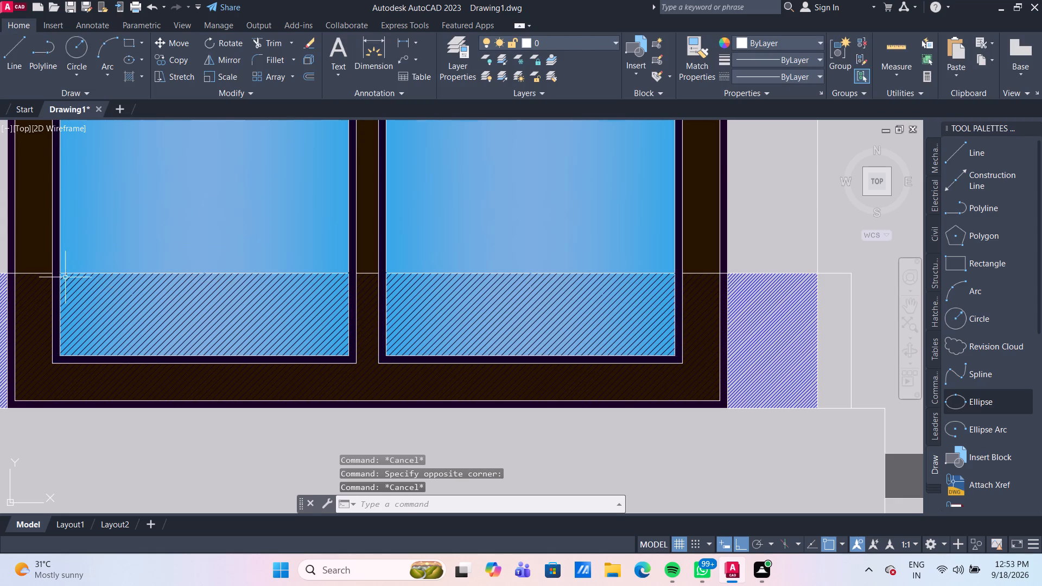
{"action": "scroll", "coordinate": [65, 277], "scroll_direction": "up", "scroll_amount": 1}
{"action": "scroll", "coordinate": [51, 224], "scroll_direction": "up", "scroll_amount": 1}
{"action": "middle_click_drag", "start_coordinate": [62, 222], "coordinate": [217, 247]}
{"action": "scroll", "coordinate": [217, 251], "scroll_direction": "down", "scroll_amount": 3}
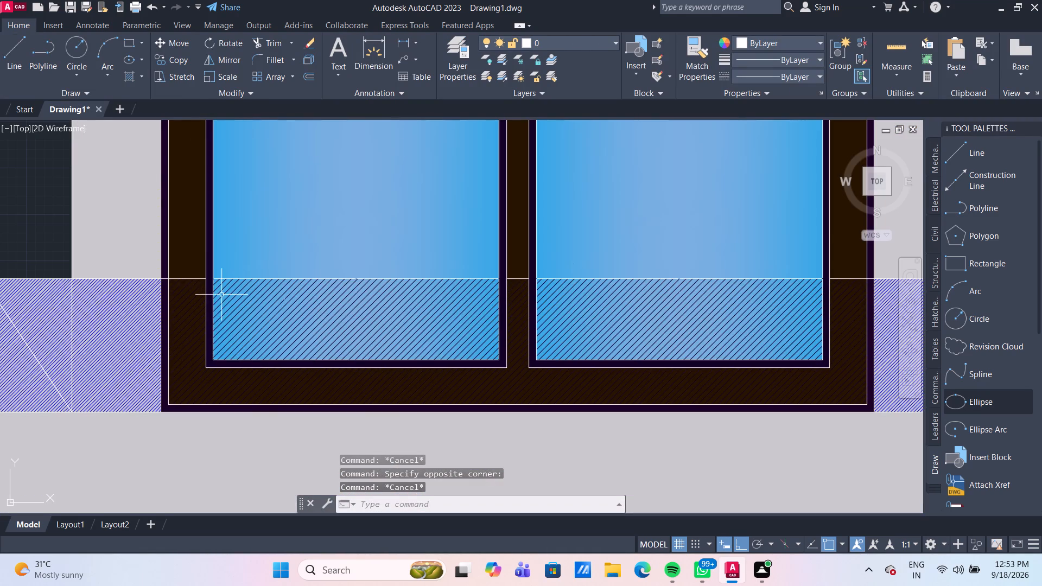
{"action": "left_click", "coordinate": [354, 320]}
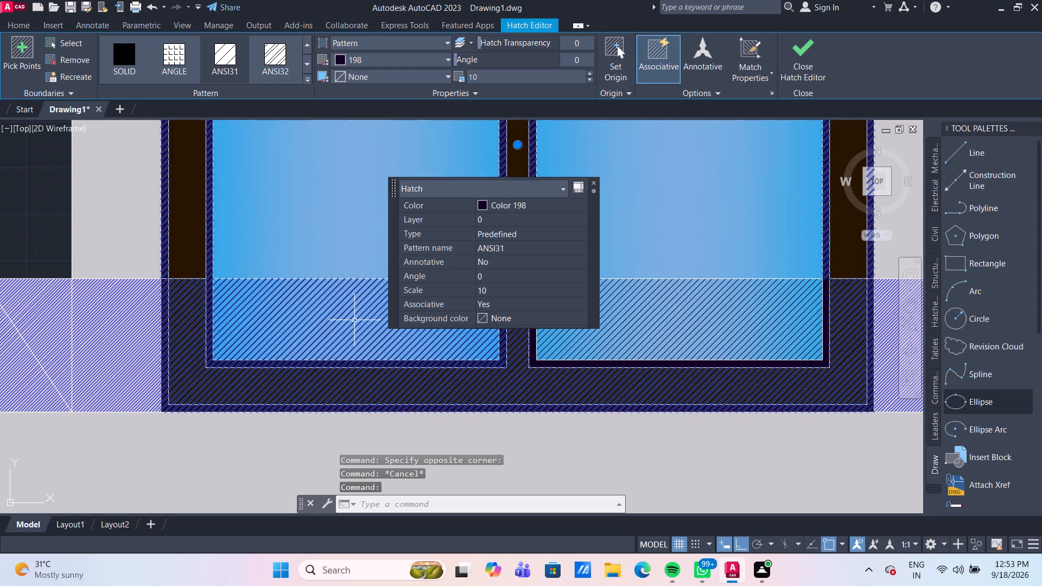
{"action": "key", "text": "Escape"}
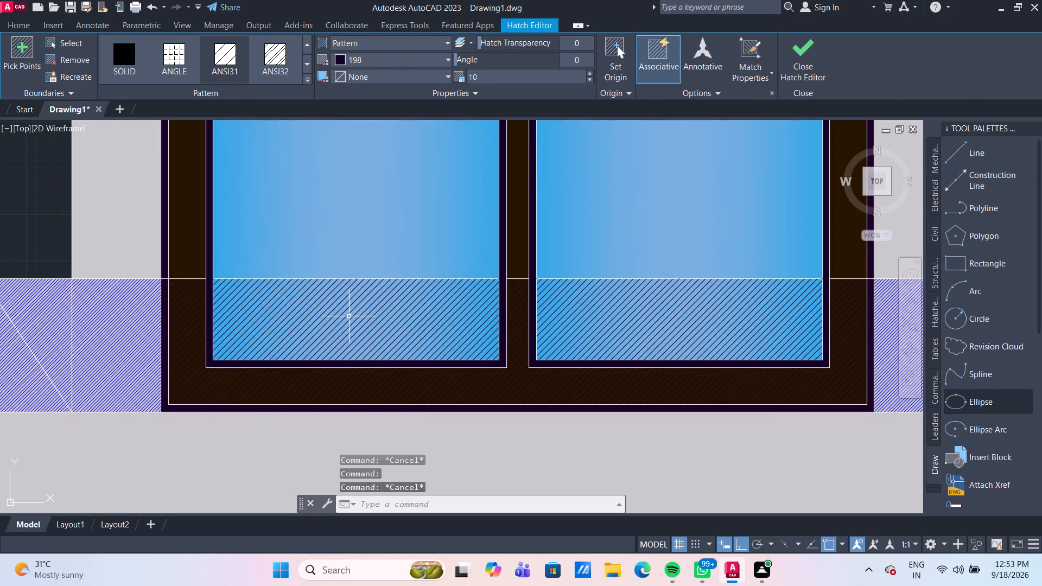
{"action": "scroll", "coordinate": [188, 253], "scroll_direction": "up", "scroll_amount": 3}
{"action": "scroll", "coordinate": [72, 284], "scroll_direction": "up", "scroll_amount": 2}
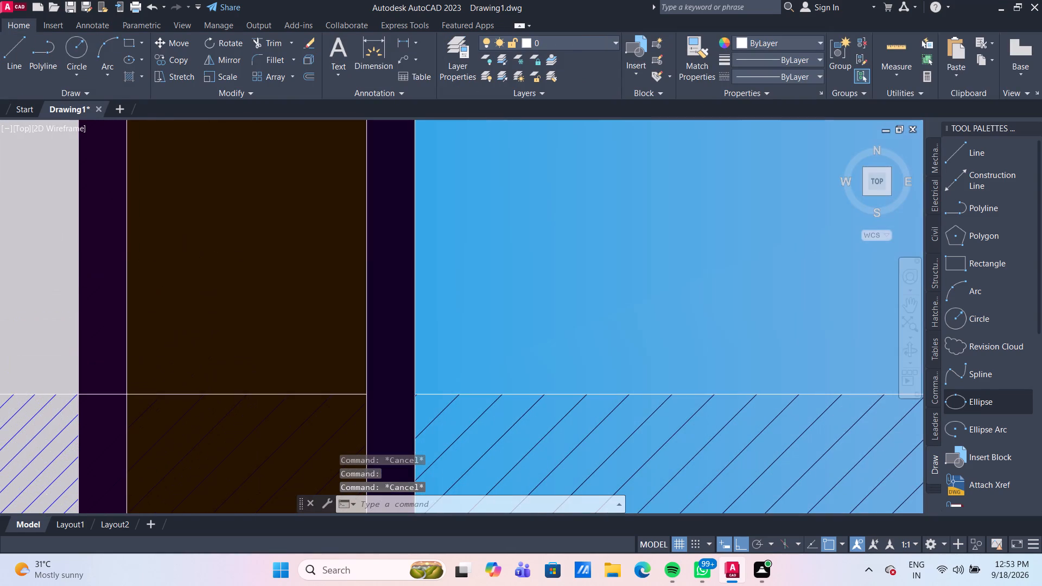
{"action": "scroll", "coordinate": [72, 284], "scroll_direction": "down", "scroll_amount": 3}
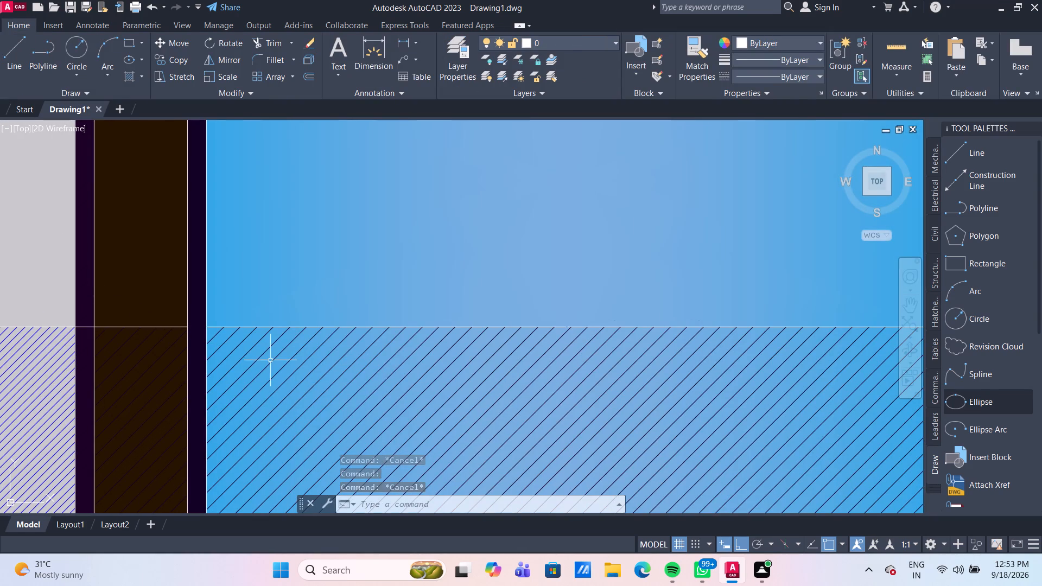
Delete the scale-10 ANSI31 railing hatch that covers the dark window frame and the left pane.
{"action": "left_click", "coordinate": [132, 365]}
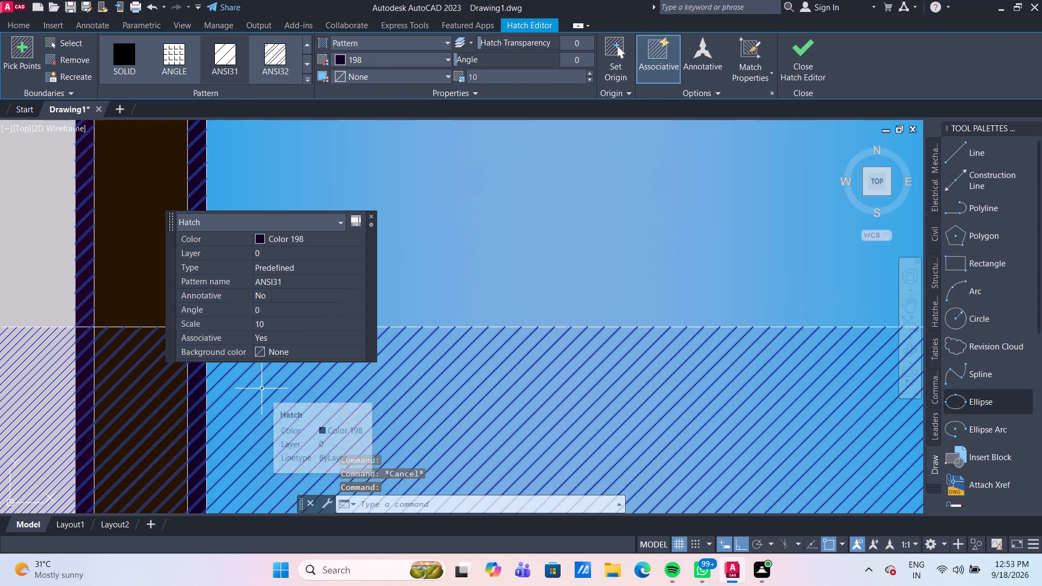
{"action": "key", "text": "Delete"}
Hatch the railing area over the left pane with ANSI31 in colour 198 at scale 5.
{"action": "scroll", "coordinate": [262, 388], "scroll_direction": "down", "scroll_amount": 3}
{"action": "scroll", "coordinate": [290, 406], "scroll_direction": "up", "scroll_amount": 2}
{"action": "middle_click_drag", "start_coordinate": [304, 383], "coordinate": [284, 288]}
{"action": "left_click", "coordinate": [130, 77]}
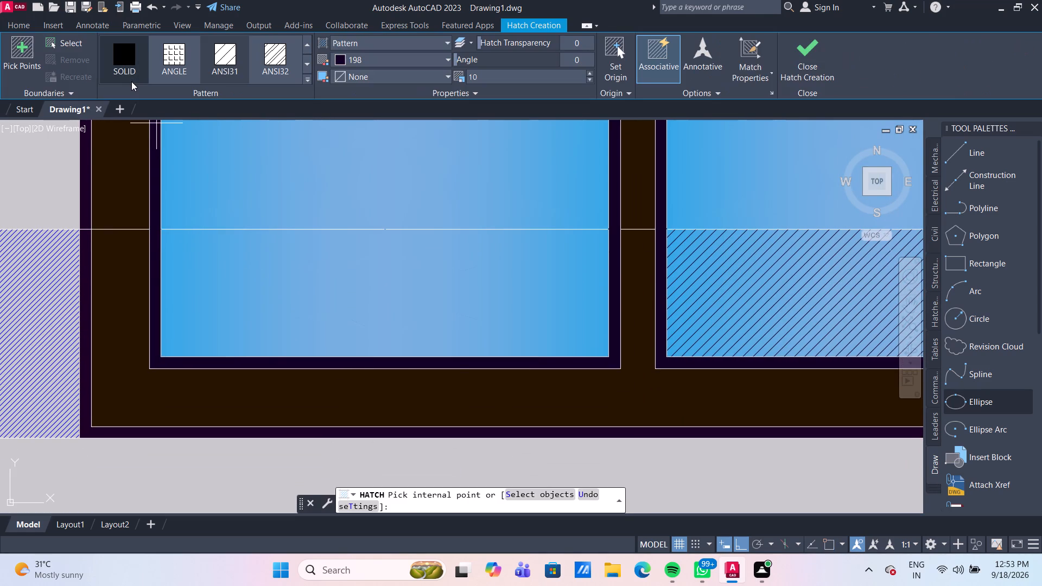
{"action": "left_click", "coordinate": [520, 68]}
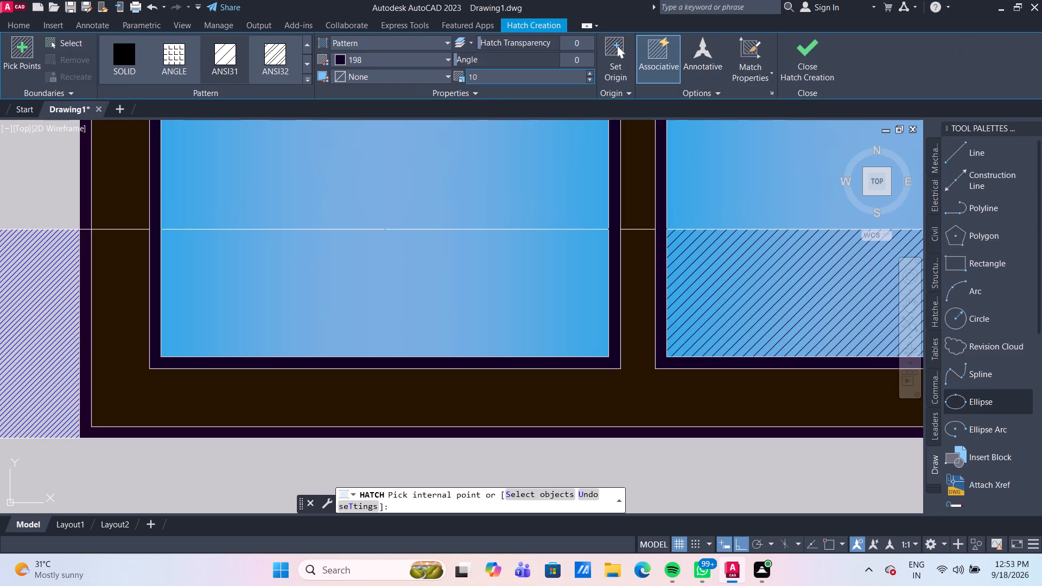
{"action": "left_click", "coordinate": [520, 74]}
{"action": "key", "text": "5"}
{"action": "key", "text": "Return"}
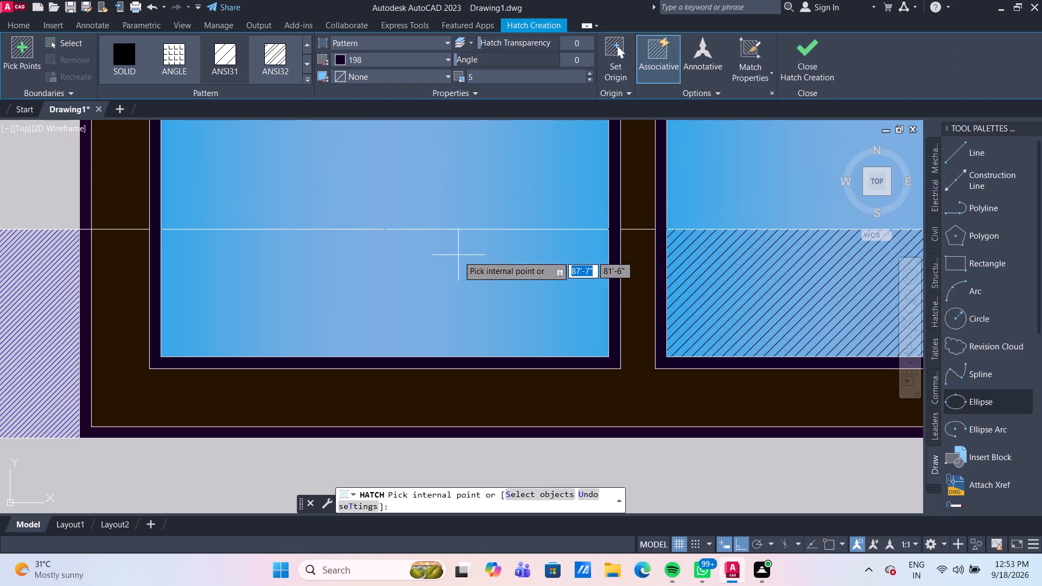
{"action": "left_click", "coordinate": [453, 275]}
{"action": "scroll", "coordinate": [453, 275], "scroll_direction": "down", "scroll_amount": 1}
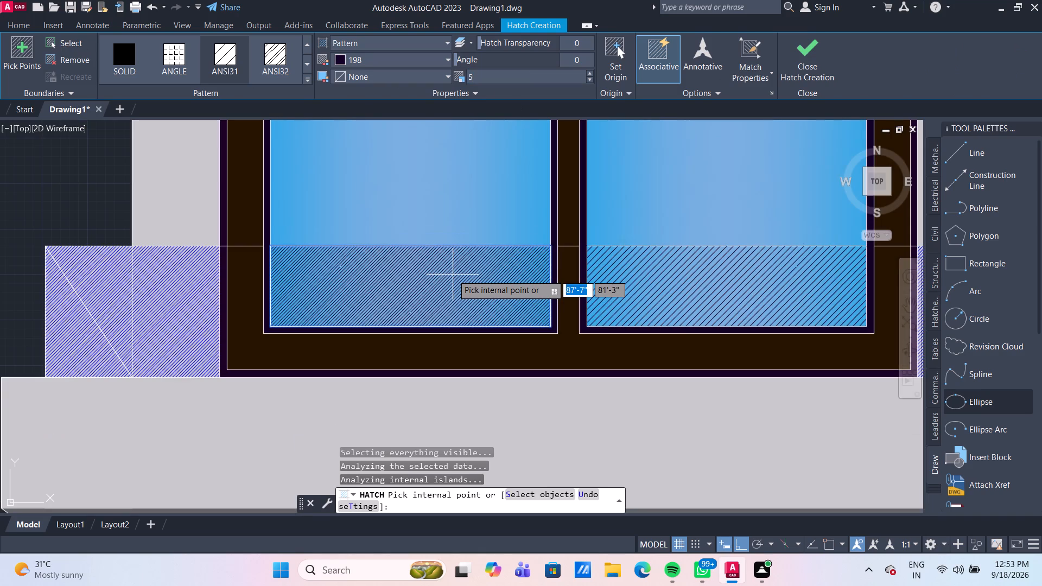
{"action": "key", "text": "Escape"}
{"action": "scroll", "coordinate": [493, 308], "scroll_direction": "down", "scroll_amount": 4}
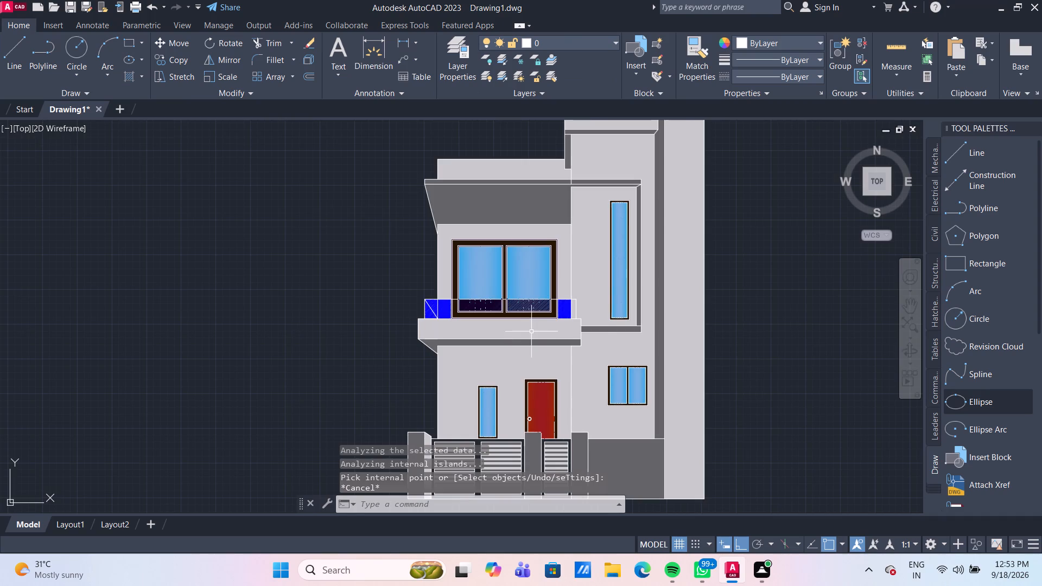
Delete the ANSI31 railing hatch over the right pane of the upper double window.
{"action": "scroll", "coordinate": [533, 328], "scroll_direction": "up", "scroll_amount": 4}
{"action": "key", "text": "Escape"}
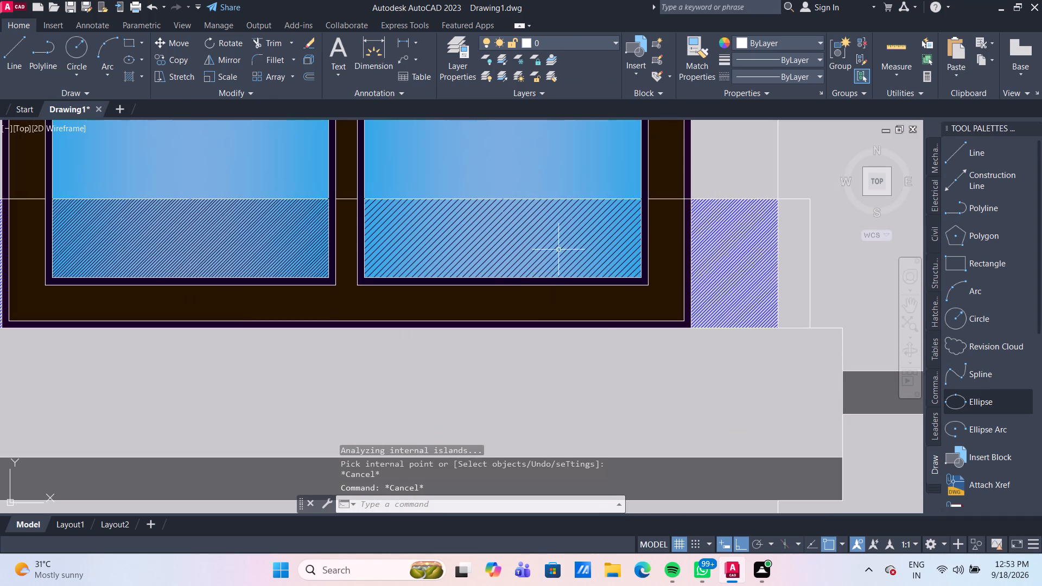
{"action": "left_click", "coordinate": [548, 241]}
{"action": "key", "text": "Delete"}
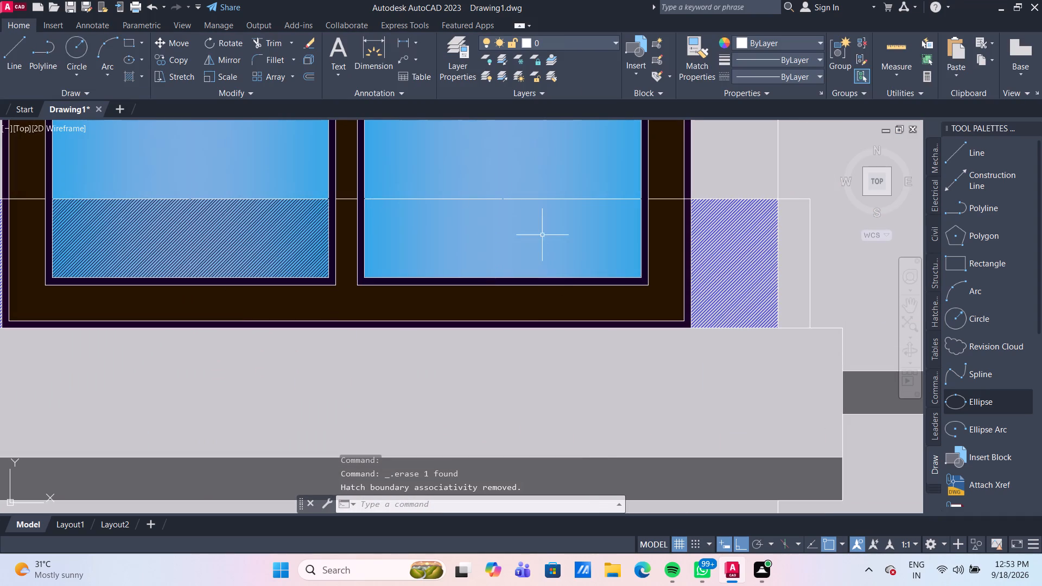
Hatch the railing area over the right window pane with ANSI31 in colour 198 at scale 5.
{"action": "left_click", "coordinate": [130, 73]}
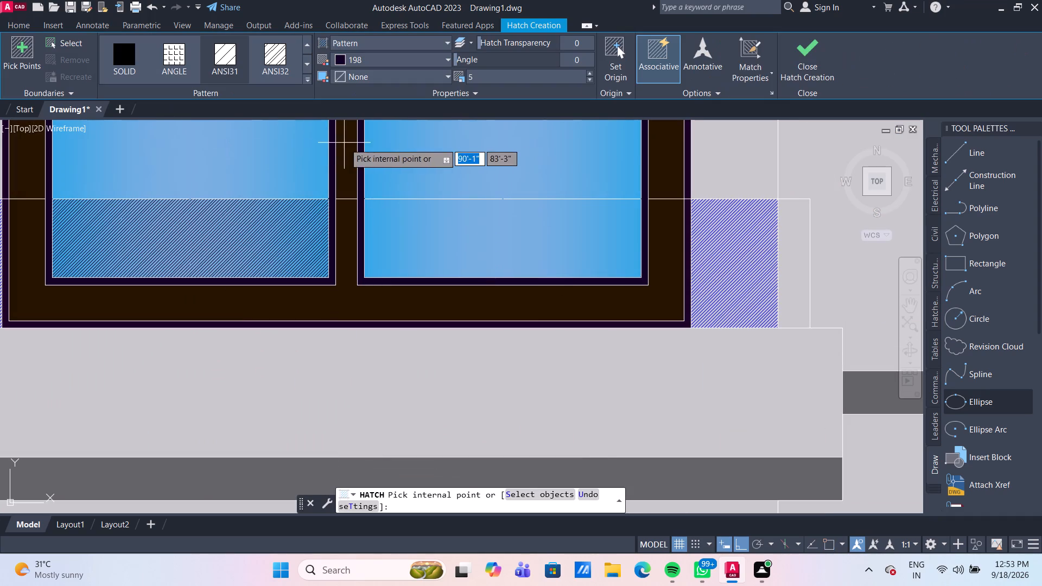
{"action": "left_click", "coordinate": [480, 228]}
{"action": "key", "text": "Delete"}
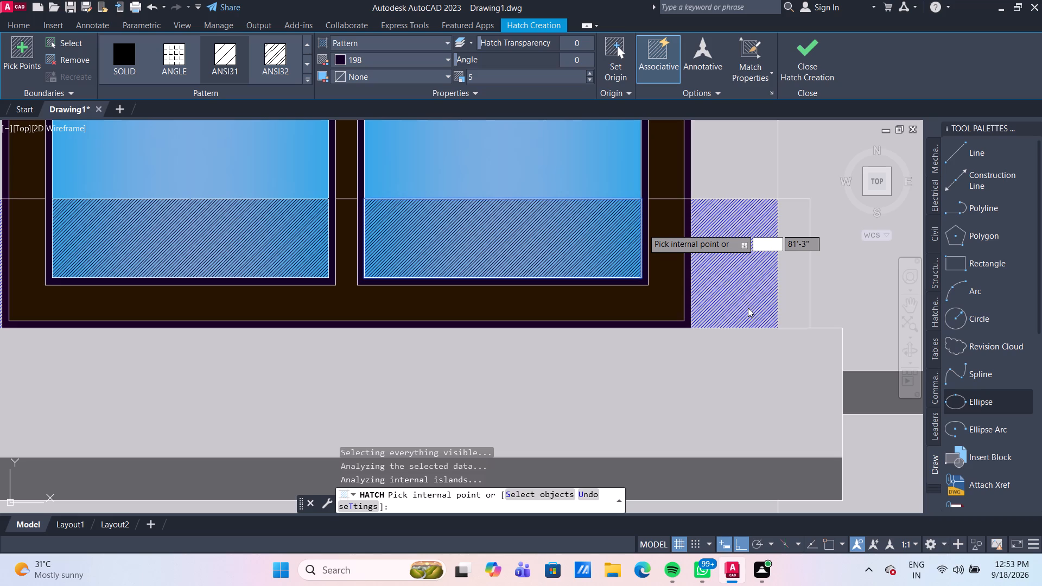
{"action": "key", "text": "Escape"}
Examine the blue railing hatch beside the double window to see its properties and which areas it covers.
{"action": "scroll", "coordinate": [644, 231], "scroll_direction": "down", "scroll_amount": 3}
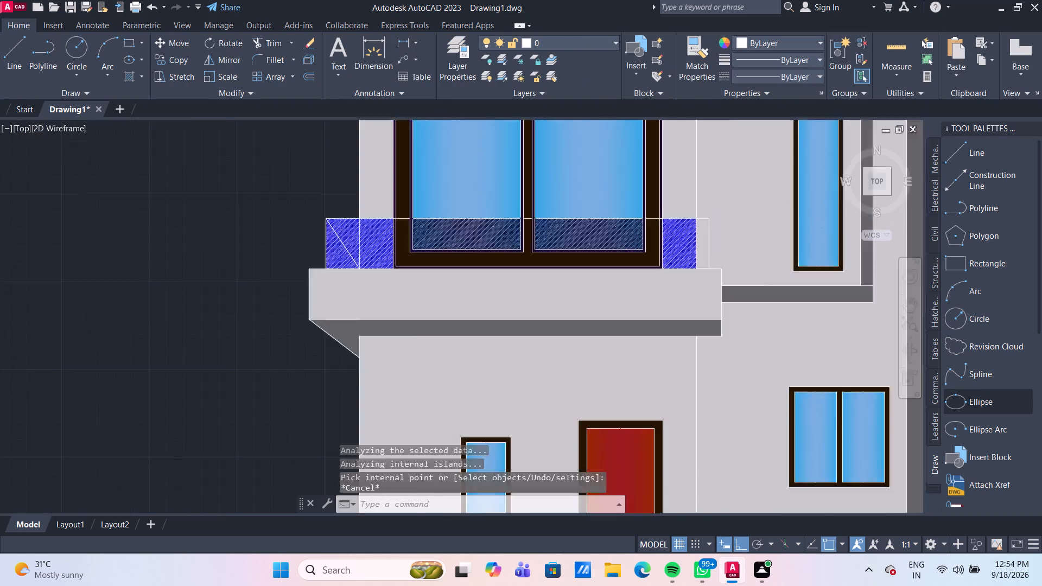
{"action": "scroll", "coordinate": [644, 231], "scroll_direction": "down", "scroll_amount": 1}
{"action": "scroll", "coordinate": [664, 226], "scroll_direction": "up", "scroll_amount": 3}
{"action": "key", "text": "Escape"}
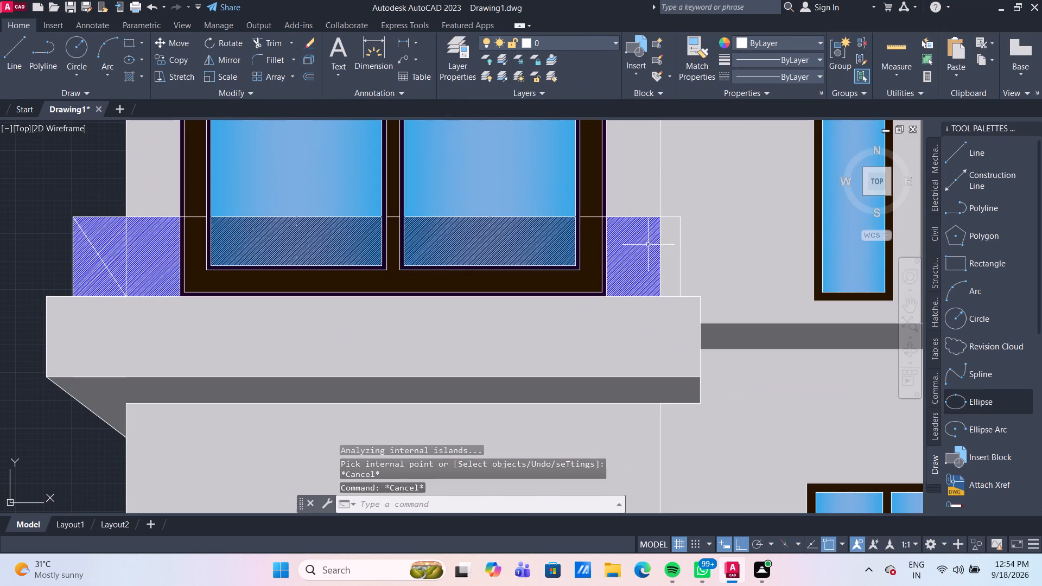
{"action": "scroll", "coordinate": [648, 249], "scroll_direction": "up", "scroll_amount": 1}
{"action": "scroll", "coordinate": [648, 248], "scroll_direction": "down", "scroll_amount": 3}
{"action": "middle_click_drag", "start_coordinate": [652, 273], "coordinate": [544, 288]}
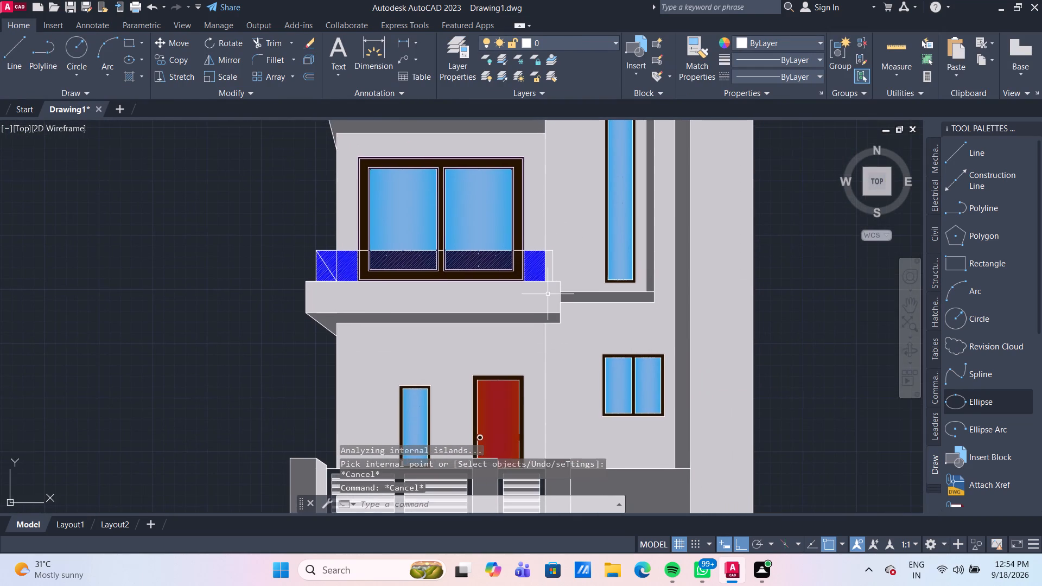
{"action": "scroll", "coordinate": [543, 275], "scroll_direction": "up", "scroll_amount": 3}
{"action": "left_click", "coordinate": [501, 239]}
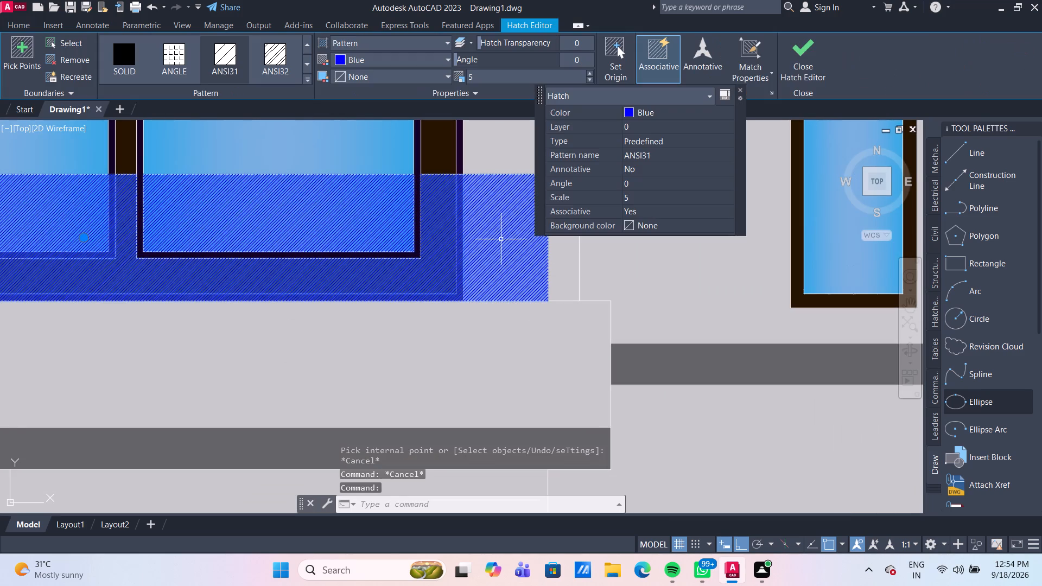
{"action": "key", "text": "Escape"}
{"action": "left_click", "coordinate": [513, 238]}
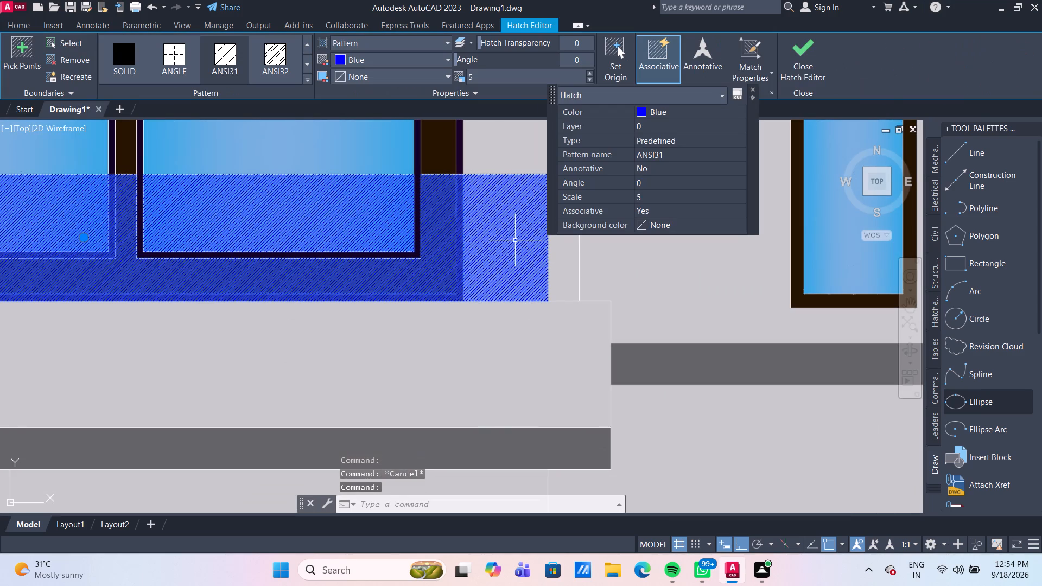
{"action": "key", "text": "Escape"}
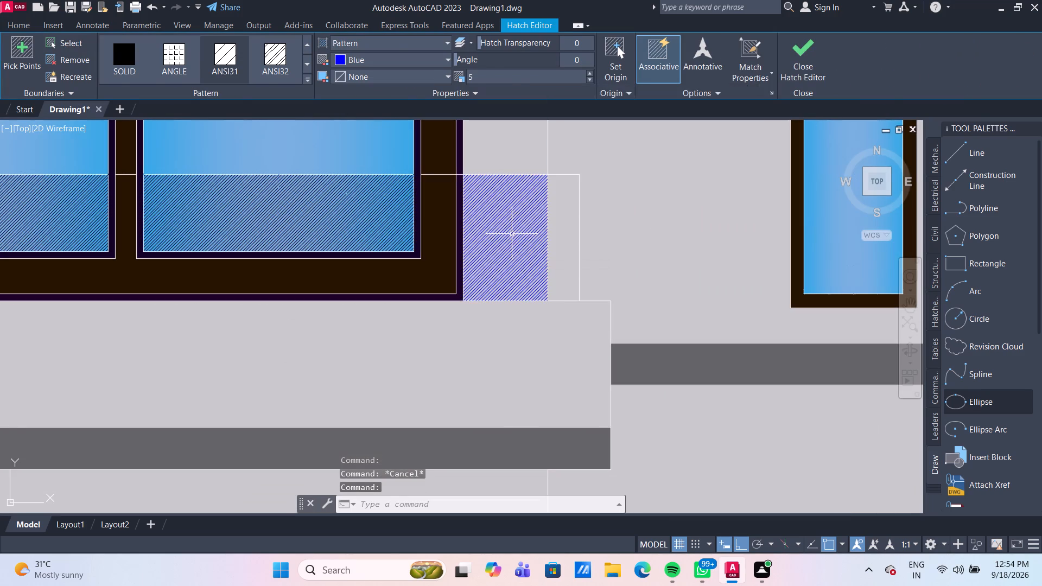
{"action": "scroll", "coordinate": [526, 244], "scroll_direction": "down", "scroll_amount": 3}
{"action": "scroll", "coordinate": [550, 248], "scroll_direction": "up", "scroll_amount": 3}
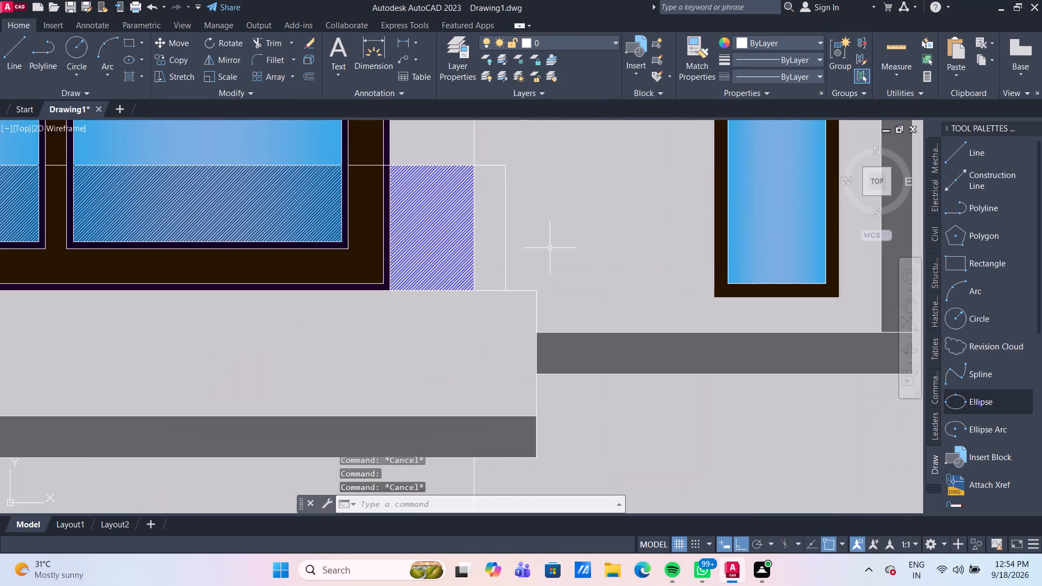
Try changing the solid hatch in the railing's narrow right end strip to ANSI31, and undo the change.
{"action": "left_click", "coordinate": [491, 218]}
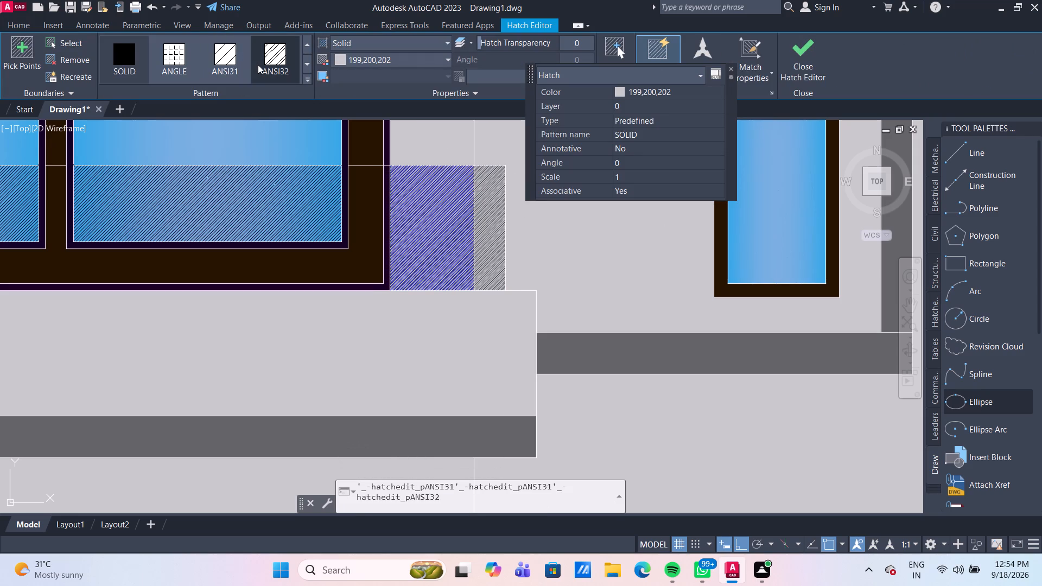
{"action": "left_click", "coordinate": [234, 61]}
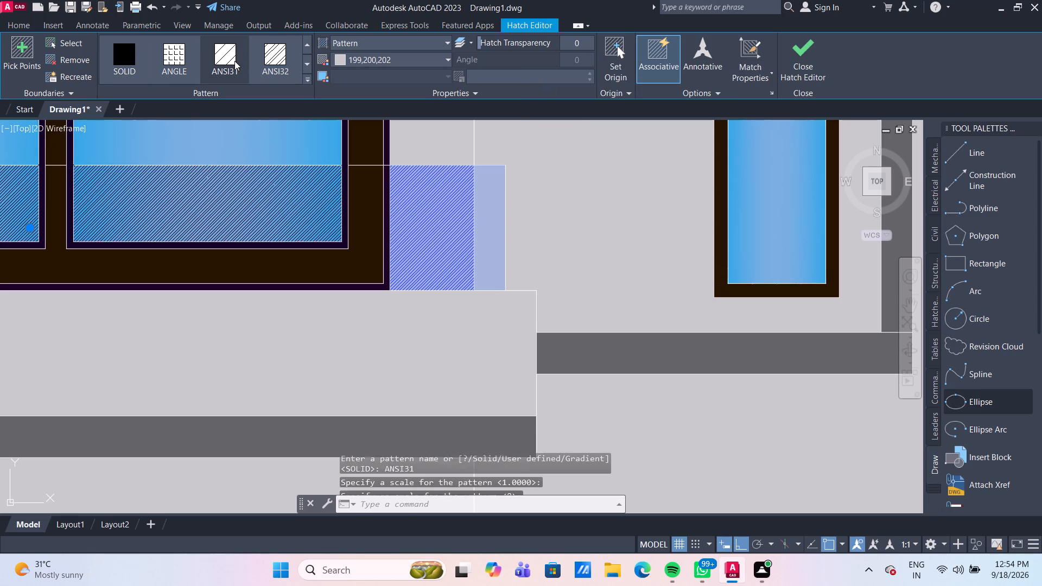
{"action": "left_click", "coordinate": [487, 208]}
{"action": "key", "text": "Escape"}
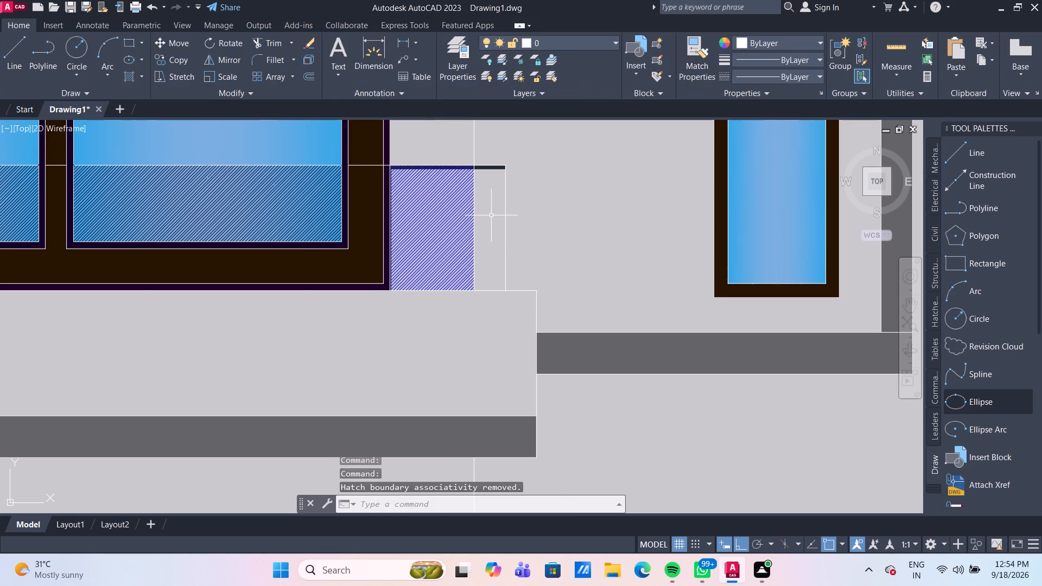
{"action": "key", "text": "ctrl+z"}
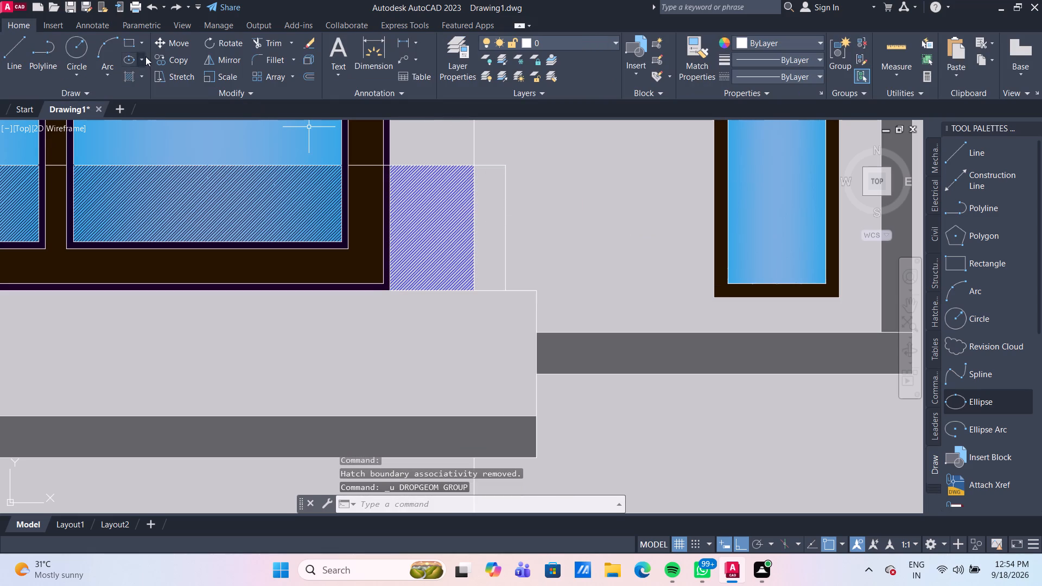
Hatch the narrow strip at the railing's right end with ANSI31 in colour 198 at scale 1.
{"action": "left_click", "coordinate": [133, 78]}
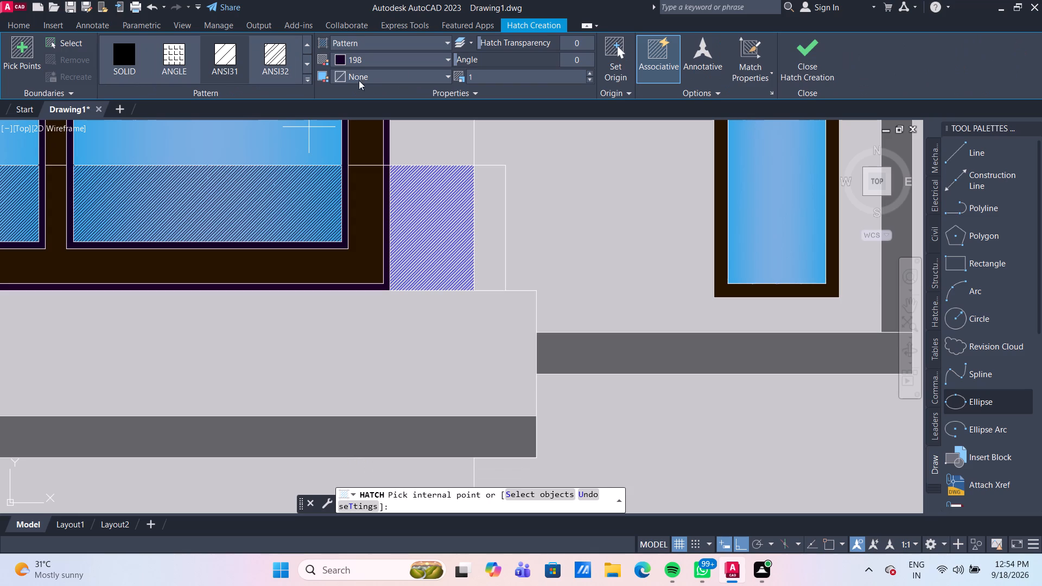
{"action": "key", "text": "Escape"}
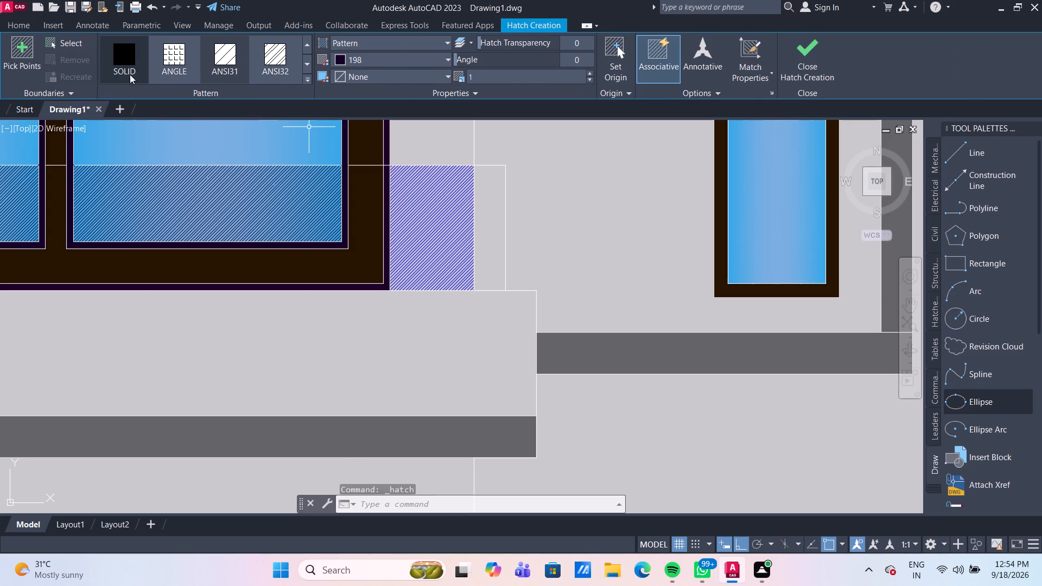
{"action": "left_click", "coordinate": [133, 74]}
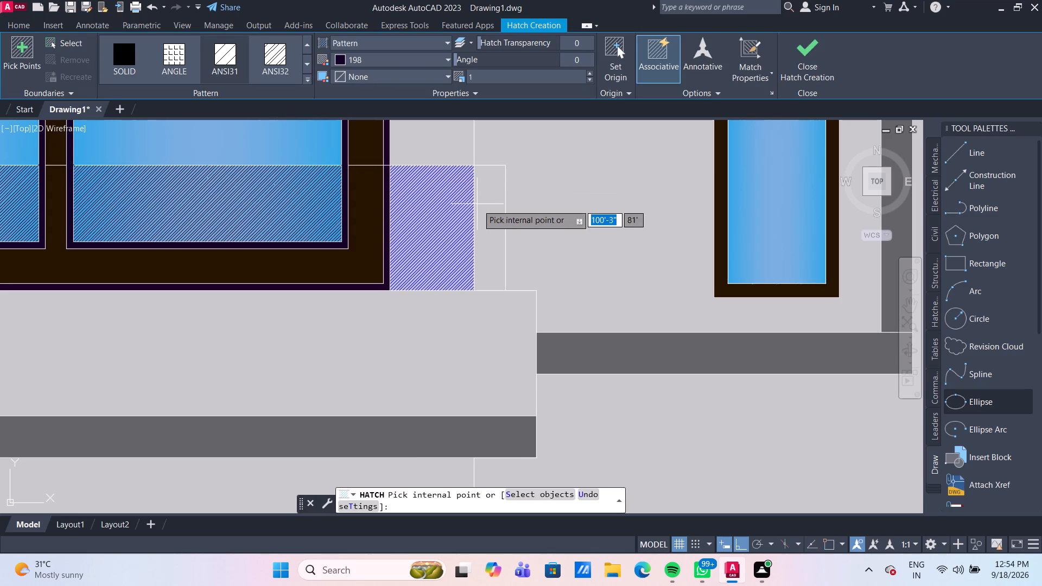
{"action": "left_click", "coordinate": [490, 215]}
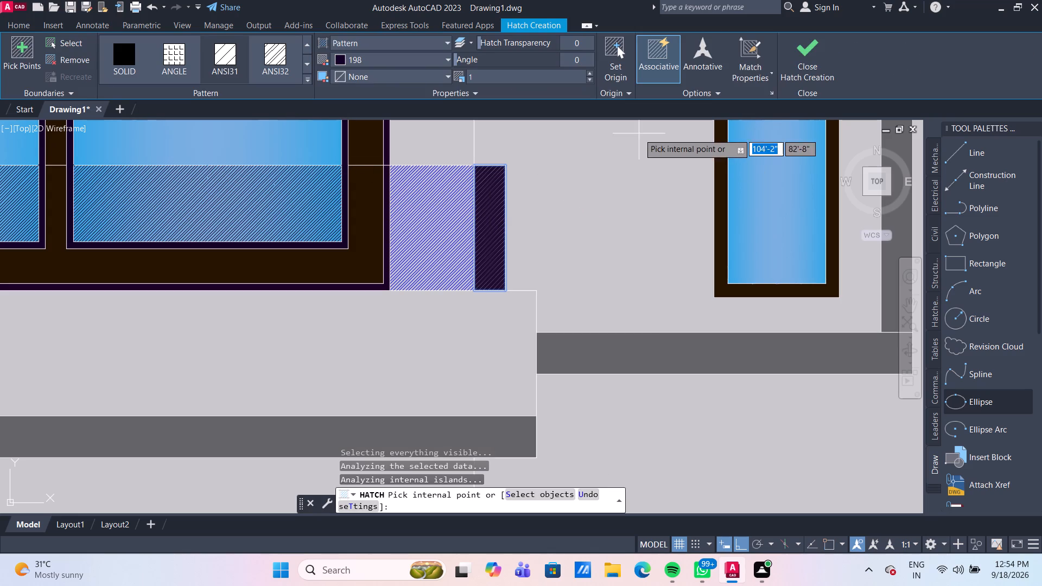
{"action": "key", "text": "Escape"}
Set the scale of the ANSI31 hatch in the railing's right end strip to 5.
{"action": "scroll", "coordinate": [479, 219], "scroll_direction": "up", "scroll_amount": 2}
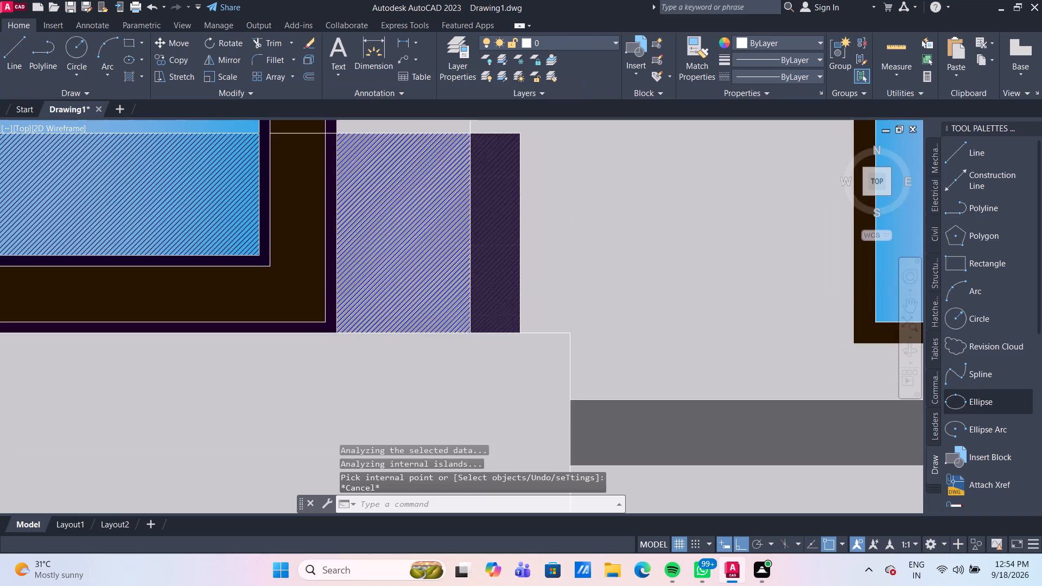
{"action": "scroll", "coordinate": [479, 219], "scroll_direction": "down", "scroll_amount": 2}
{"action": "left_click", "coordinate": [485, 215]}
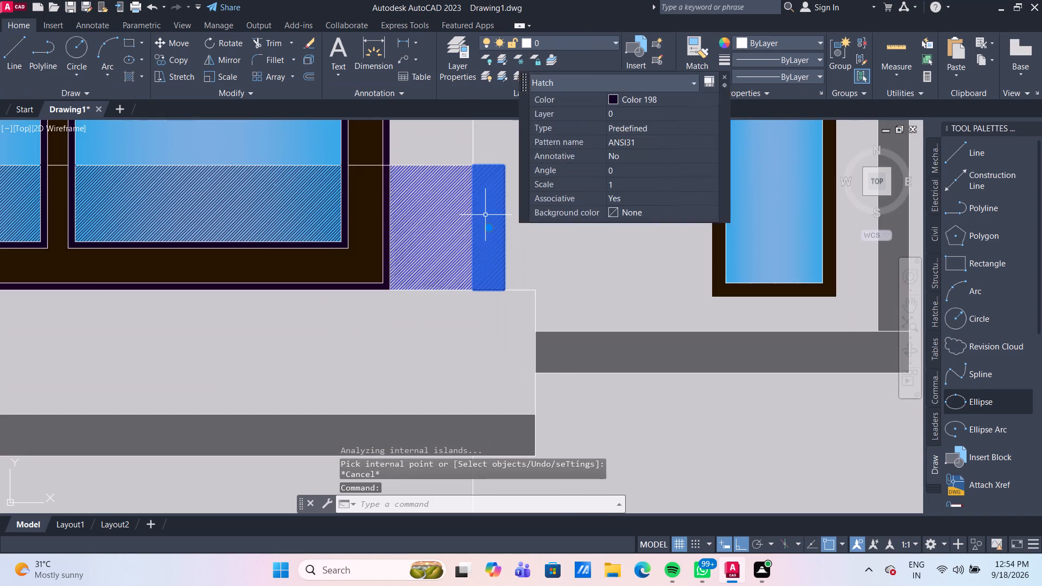
{"action": "left_click", "coordinate": [630, 183]}
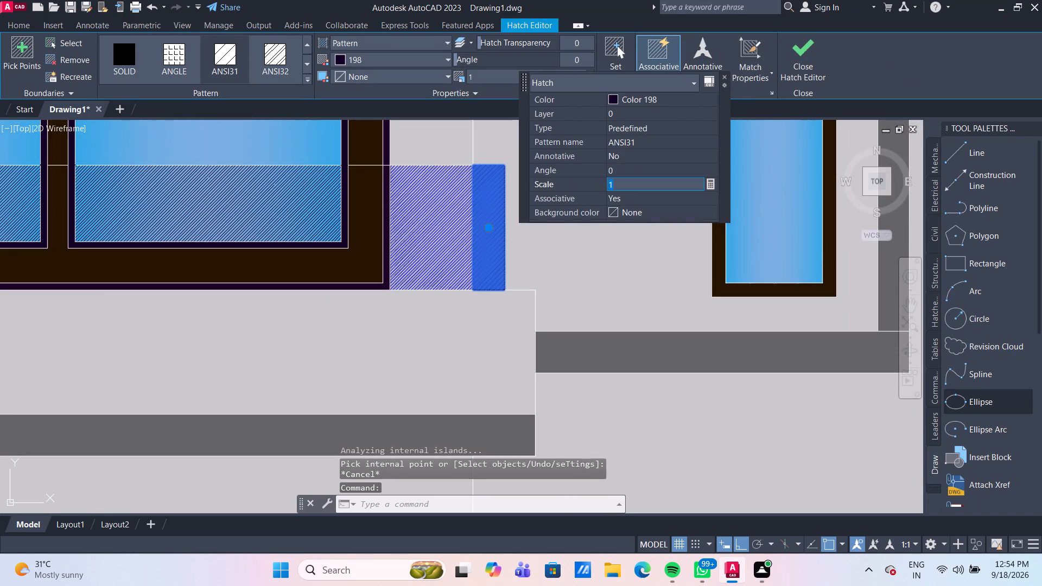
{"action": "key", "text": "5"}
{"action": "key", "text": "Return"}
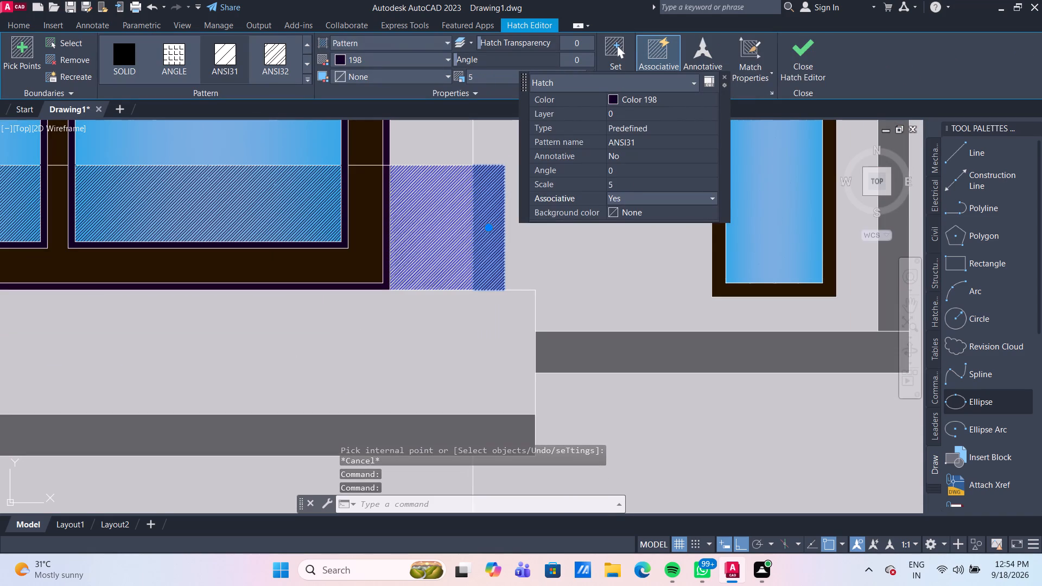
{"action": "key", "text": "Escape"}
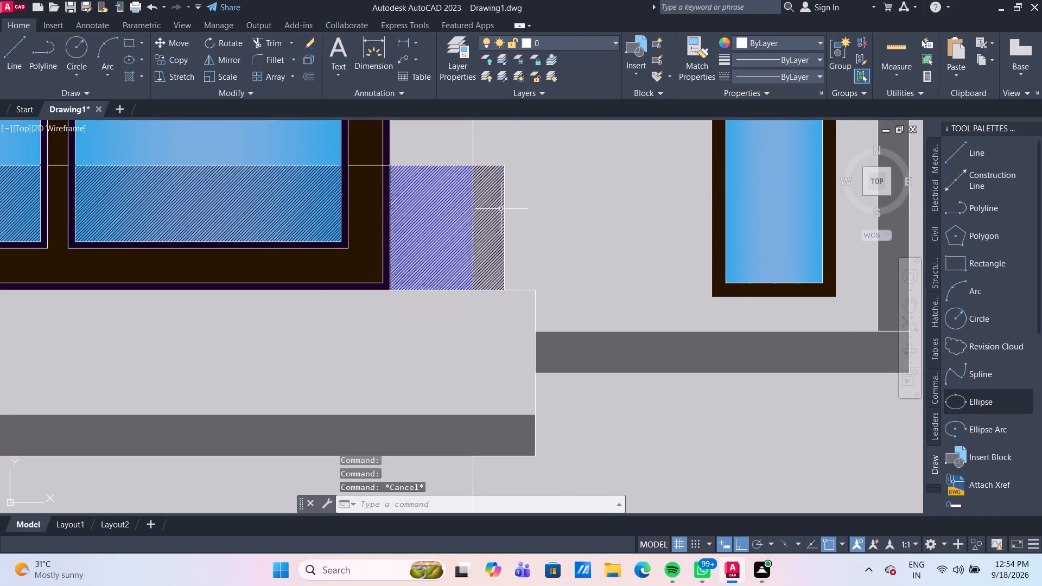
Change the colour of the ANSI31 hatch in the railing's right end strip to Blue.
{"action": "scroll", "coordinate": [498, 208], "scroll_direction": "up", "scroll_amount": 2}
{"action": "left_click", "coordinate": [489, 207]}
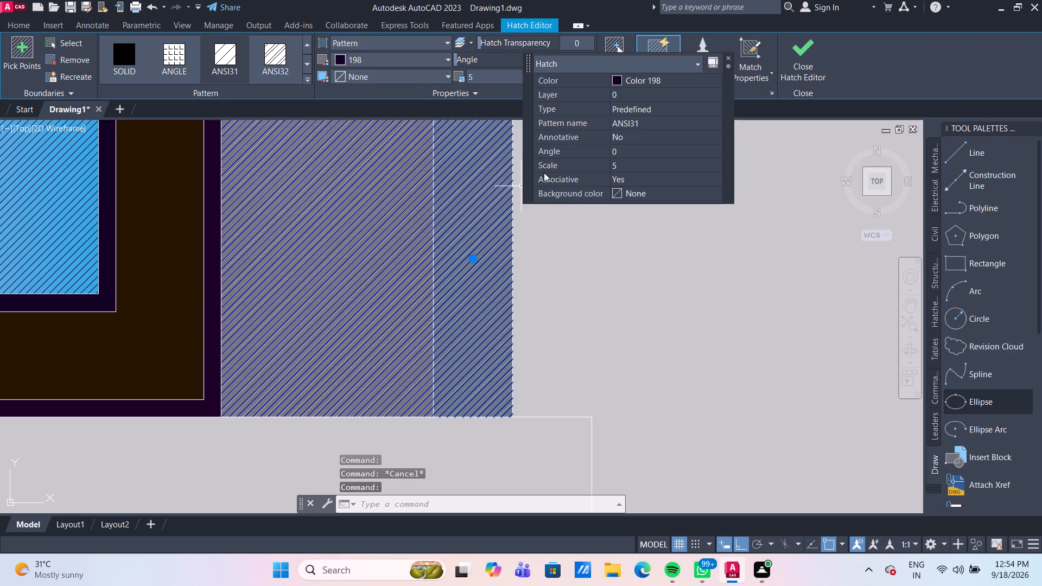
{"action": "left_click", "coordinate": [662, 78]}
{"action": "left_click", "coordinate": [662, 78]}
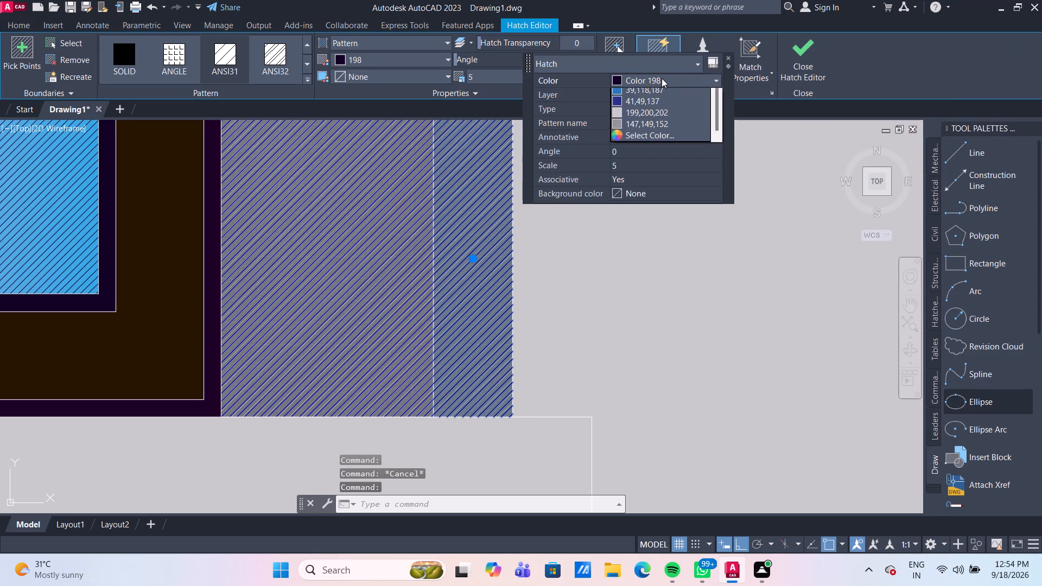
{"action": "left_click", "coordinate": [652, 103]}
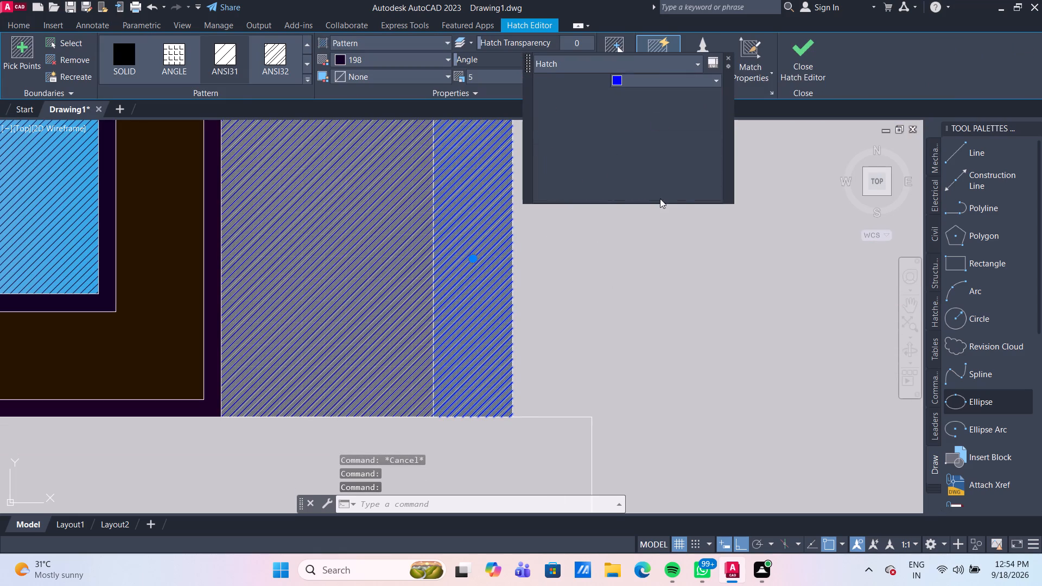
{"action": "key", "text": "Escape"}
Examine the balcony railing hatches against the rest of the building elevation.
{"action": "scroll", "coordinate": [666, 245], "scroll_direction": "down", "scroll_amount": 5}
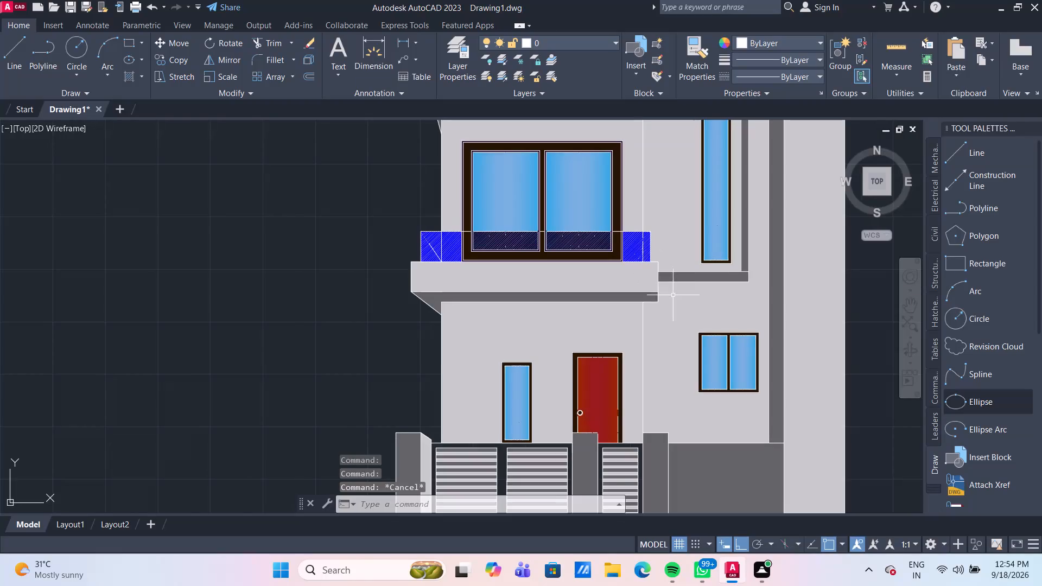
{"action": "middle_click_drag", "start_coordinate": [675, 337], "coordinate": [561, 368]}
{"action": "scroll", "coordinate": [561, 368], "scroll_direction": "down", "scroll_amount": 1}
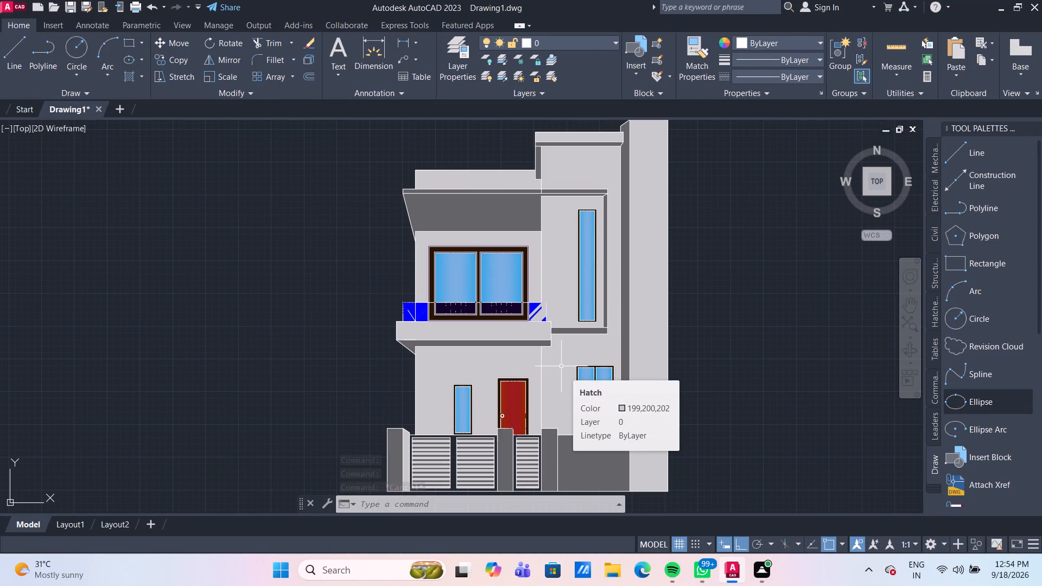
{"action": "scroll", "coordinate": [568, 269], "scroll_direction": "up", "scroll_amount": 3}
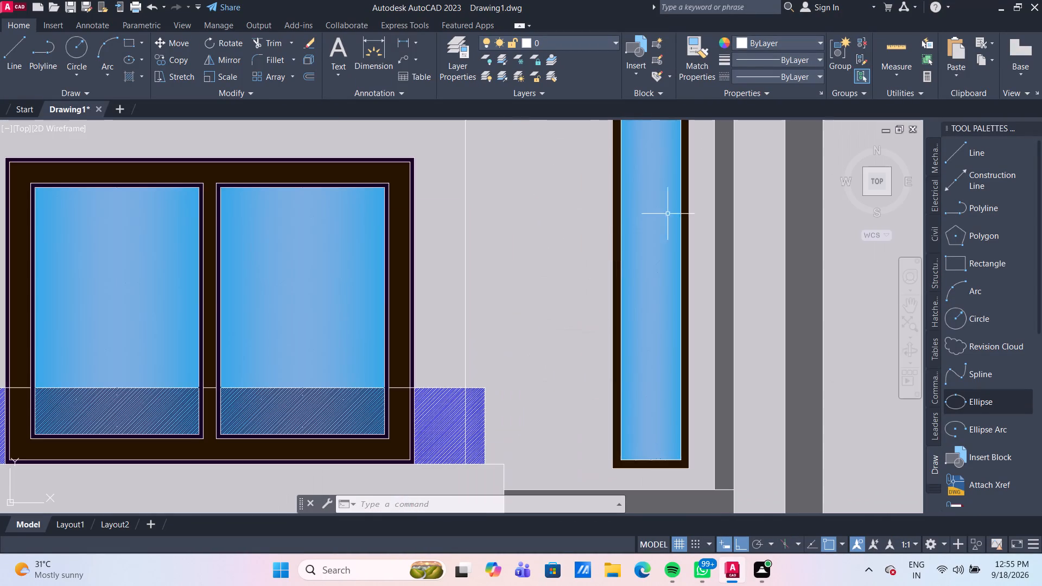
{"action": "scroll", "coordinate": [669, 186], "scroll_direction": "down", "scroll_amount": 3}
{"action": "scroll", "coordinate": [599, 256], "scroll_direction": "up", "scroll_amount": 2}
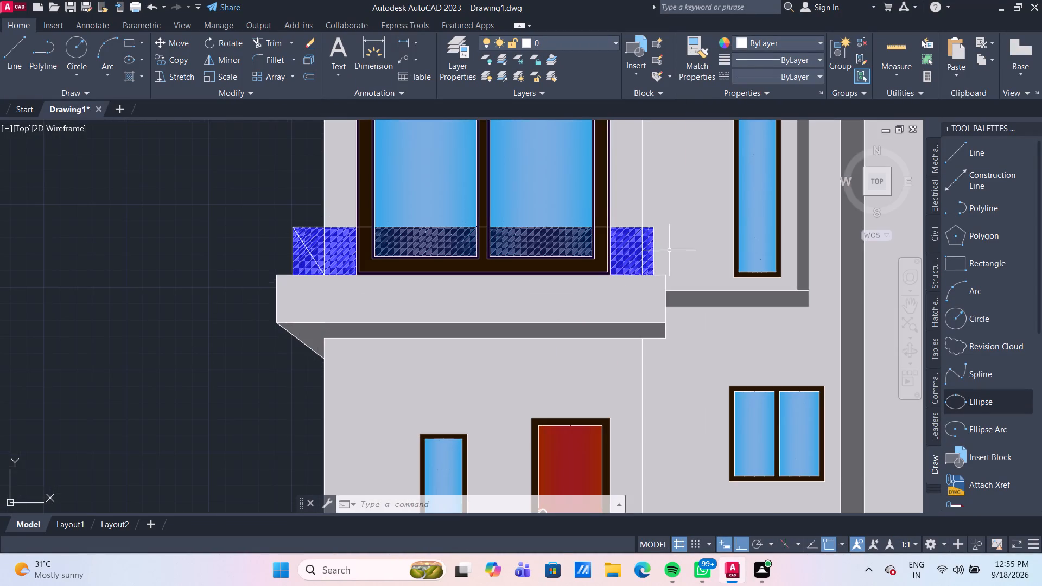
{"action": "scroll", "coordinate": [664, 245], "scroll_direction": "up", "scroll_amount": 2}
{"action": "scroll", "coordinate": [659, 251], "scroll_direction": "down", "scroll_amount": 3}
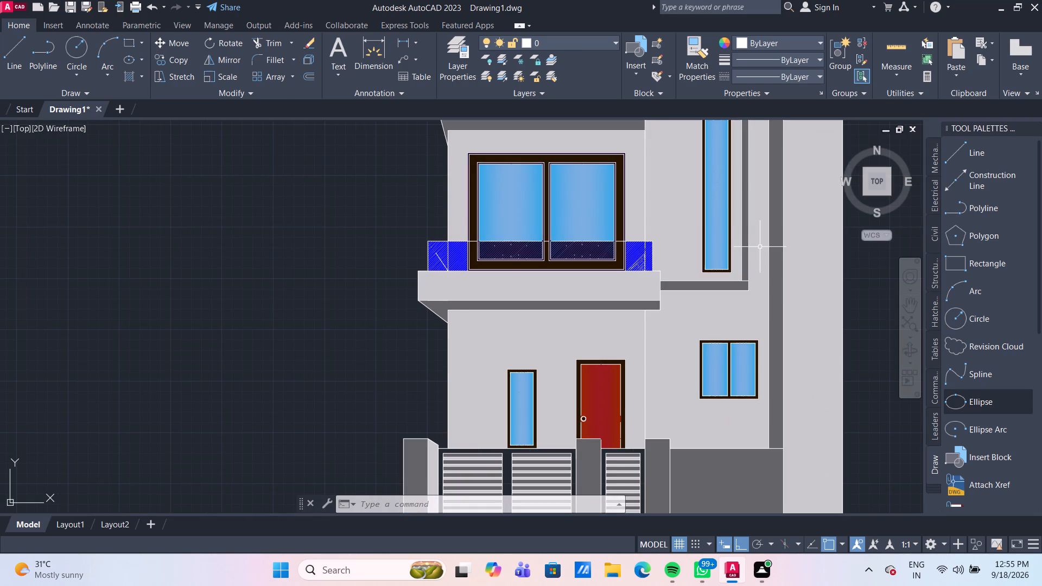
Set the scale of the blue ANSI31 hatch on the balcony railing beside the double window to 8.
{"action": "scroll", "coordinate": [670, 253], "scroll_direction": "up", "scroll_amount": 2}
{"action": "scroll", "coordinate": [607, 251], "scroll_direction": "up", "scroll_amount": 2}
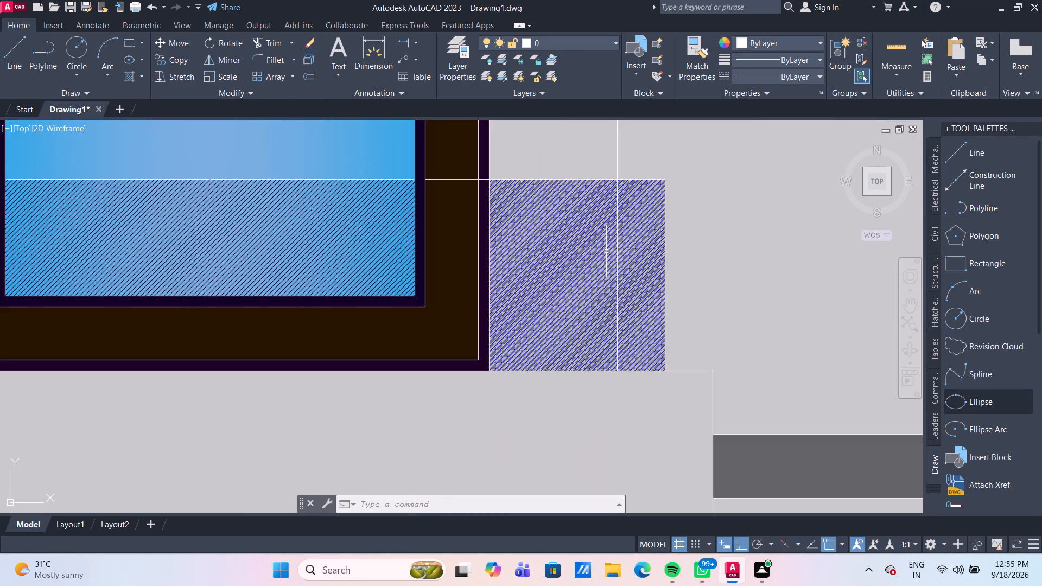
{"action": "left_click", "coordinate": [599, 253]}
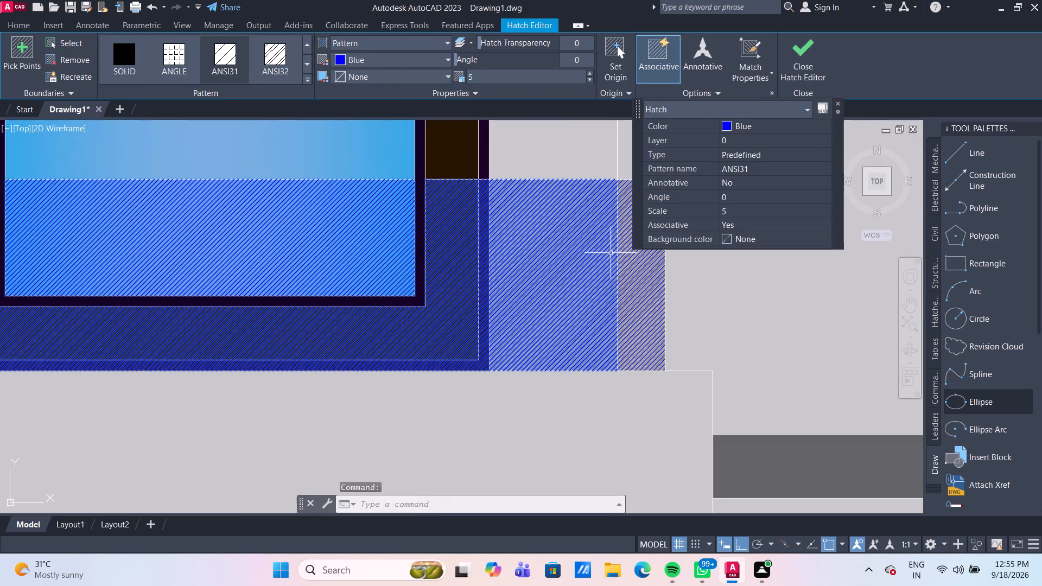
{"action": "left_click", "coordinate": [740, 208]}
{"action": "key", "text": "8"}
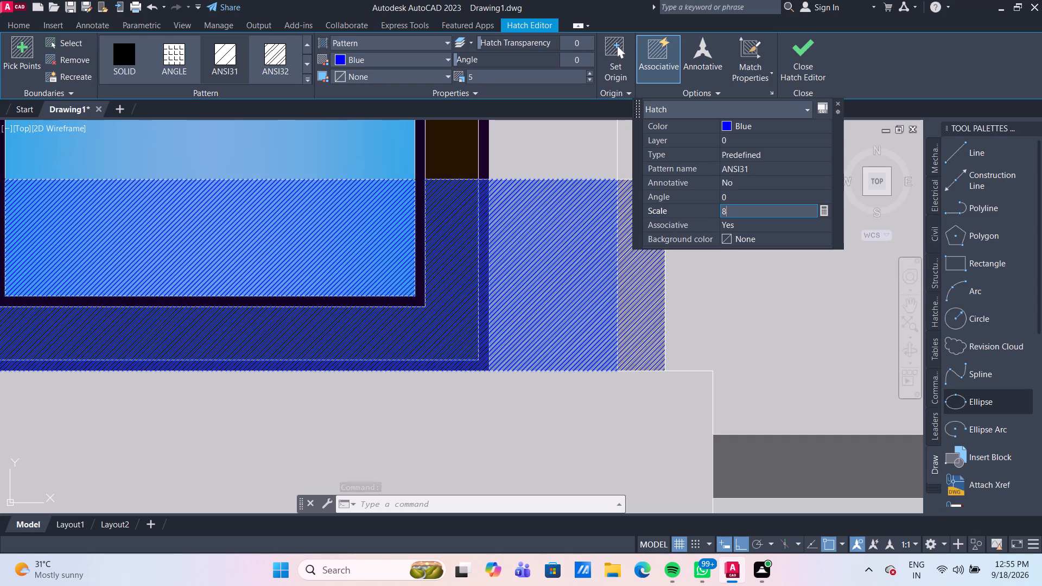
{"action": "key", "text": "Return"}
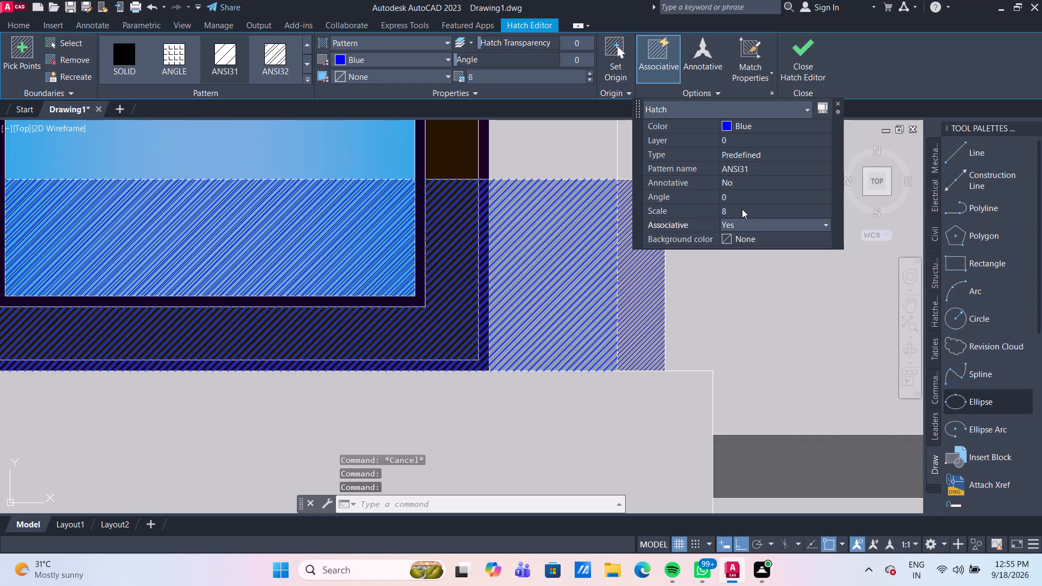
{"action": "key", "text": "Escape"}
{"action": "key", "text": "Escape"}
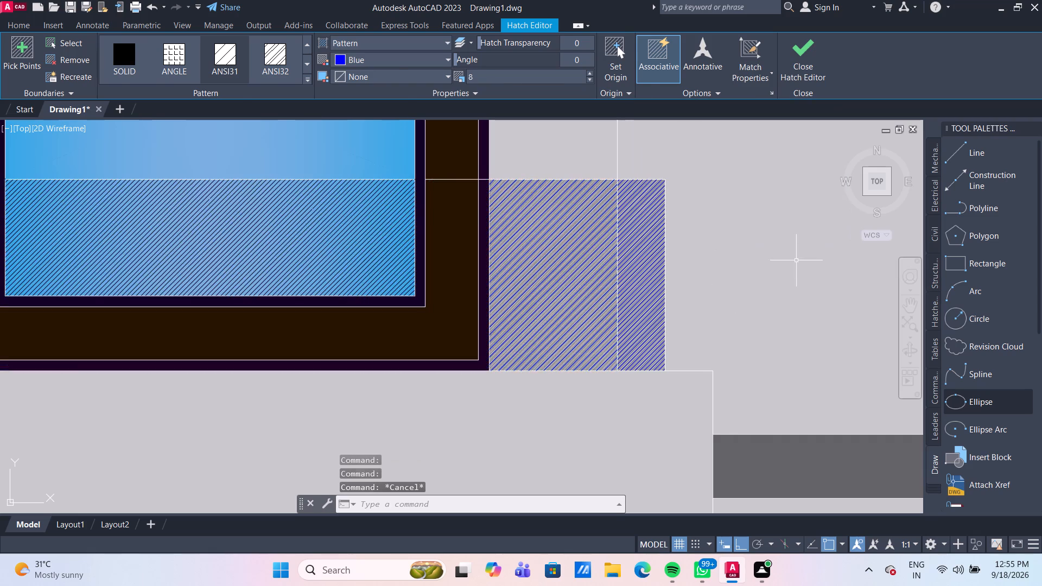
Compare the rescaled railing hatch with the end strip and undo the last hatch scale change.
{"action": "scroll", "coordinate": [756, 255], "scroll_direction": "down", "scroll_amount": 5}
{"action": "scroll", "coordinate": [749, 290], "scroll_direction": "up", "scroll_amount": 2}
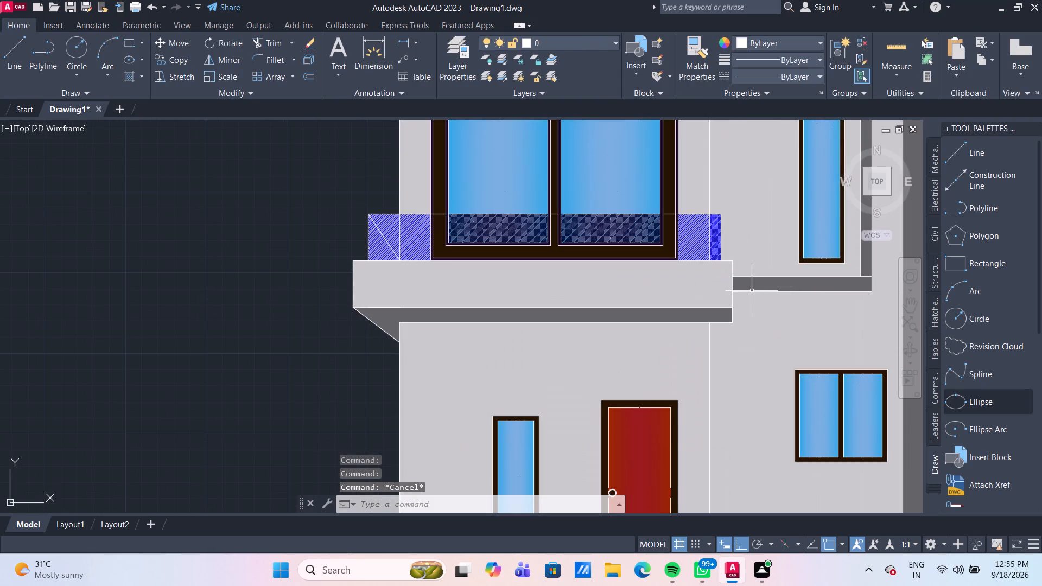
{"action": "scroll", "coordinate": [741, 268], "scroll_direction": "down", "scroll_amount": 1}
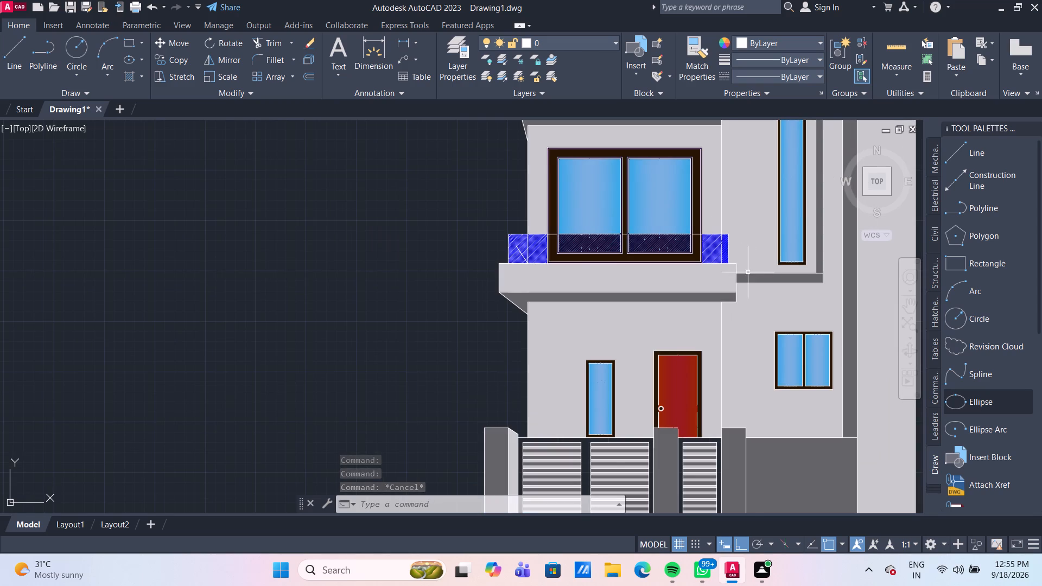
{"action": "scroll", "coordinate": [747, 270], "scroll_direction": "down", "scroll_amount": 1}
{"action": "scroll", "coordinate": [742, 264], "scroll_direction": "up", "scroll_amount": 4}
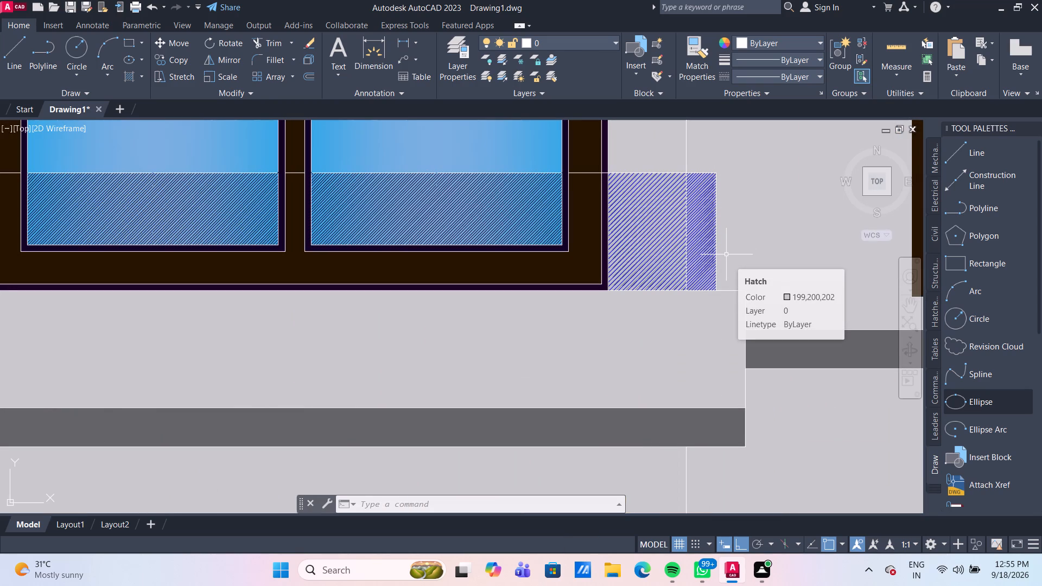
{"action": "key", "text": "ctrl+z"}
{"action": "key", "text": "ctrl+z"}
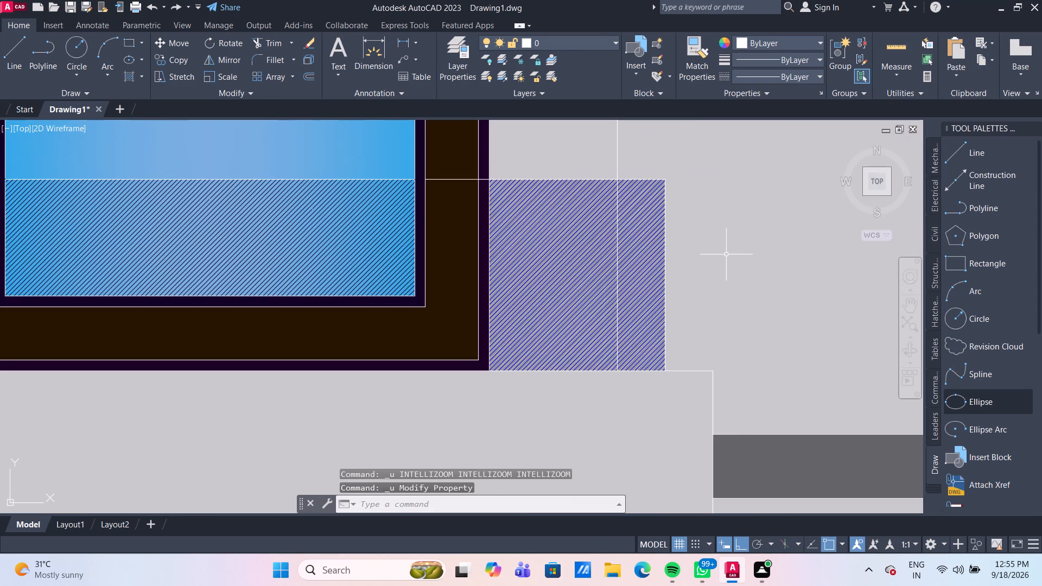
Examine the ground floor, boundary wall and slatted gates of the elevation for areas still without a hatch.
{"action": "scroll", "coordinate": [726, 254], "scroll_direction": "down", "scroll_amount": 3}
{"action": "scroll", "coordinate": [593, 209], "scroll_direction": "down", "scroll_amount": 1}
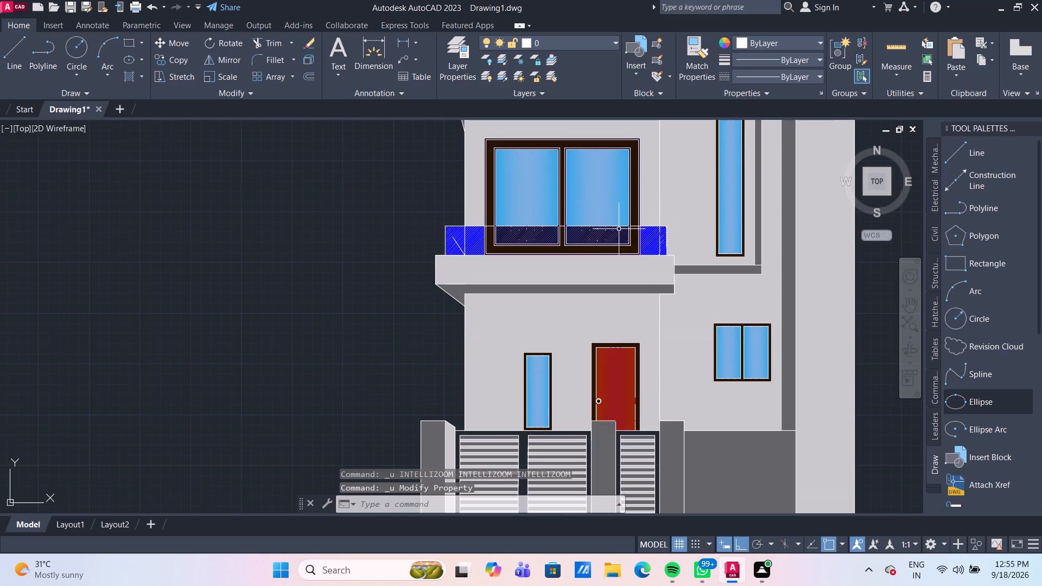
{"action": "middle_click_drag", "start_coordinate": [647, 296], "coordinate": [372, 234]}
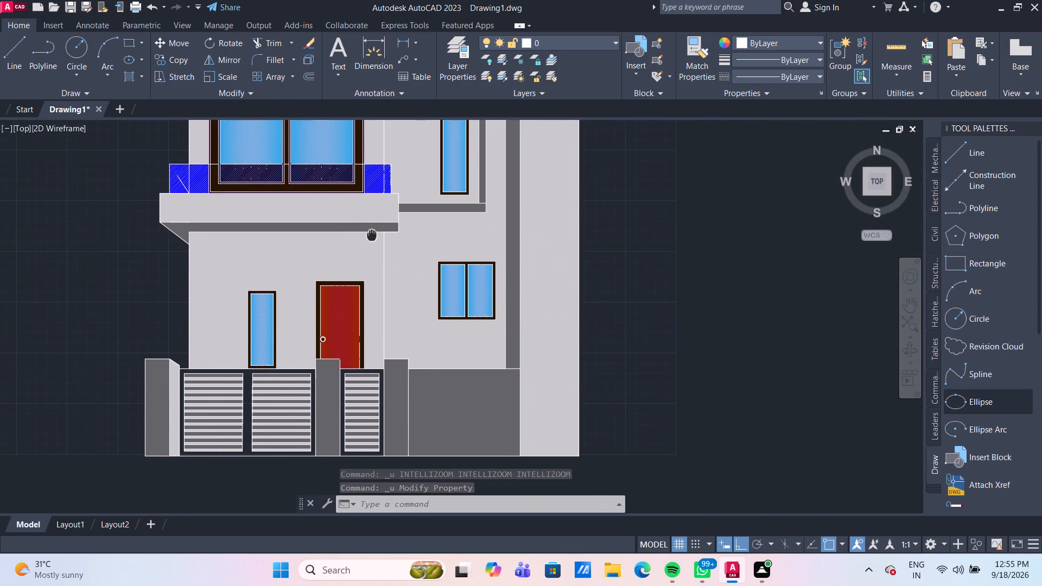
{"action": "middle_click_drag", "start_coordinate": [372, 234], "coordinate": [372, 215]}
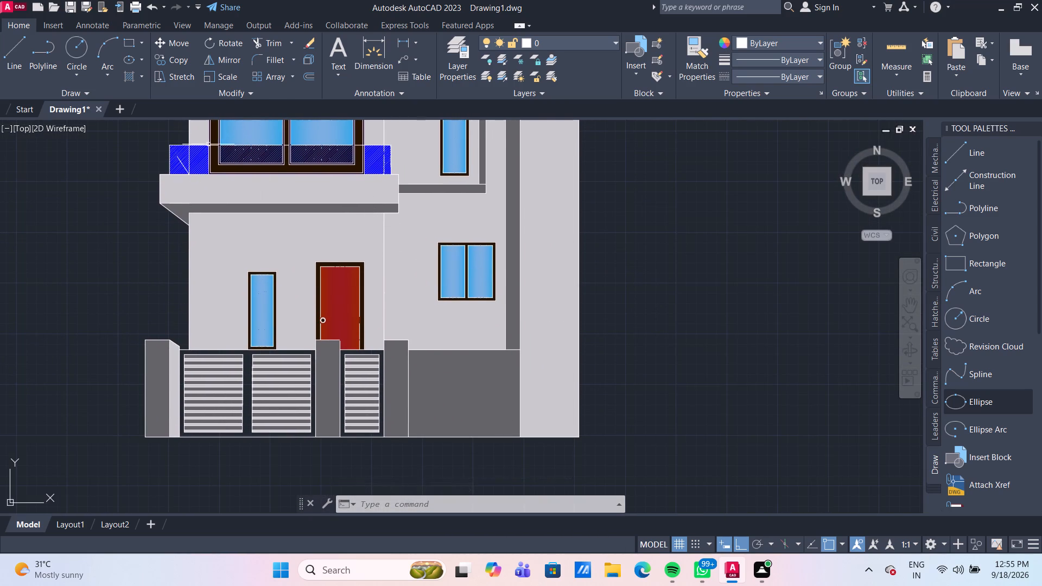
{"action": "scroll", "coordinate": [191, 165], "scroll_direction": "up", "scroll_amount": 2}
{"action": "scroll", "coordinate": [189, 168], "scroll_direction": "down", "scroll_amount": 2}
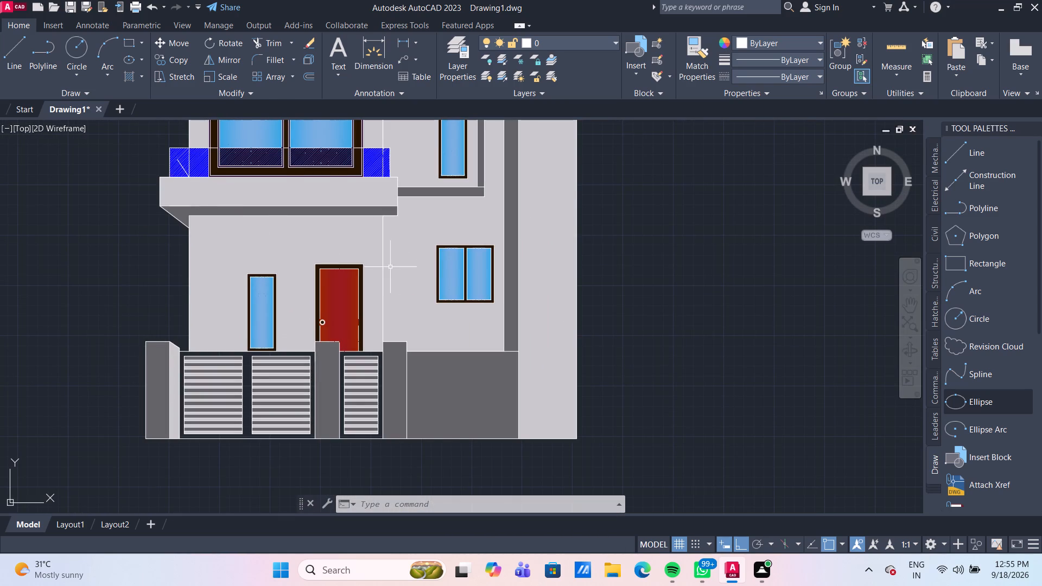
{"action": "scroll", "coordinate": [402, 283], "scroll_direction": "down", "scroll_amount": 2}
{"action": "scroll", "coordinate": [428, 361], "scroll_direction": "up", "scroll_amount": 3}
{"action": "middle_click_drag", "start_coordinate": [416, 313], "coordinate": [447, 307]}
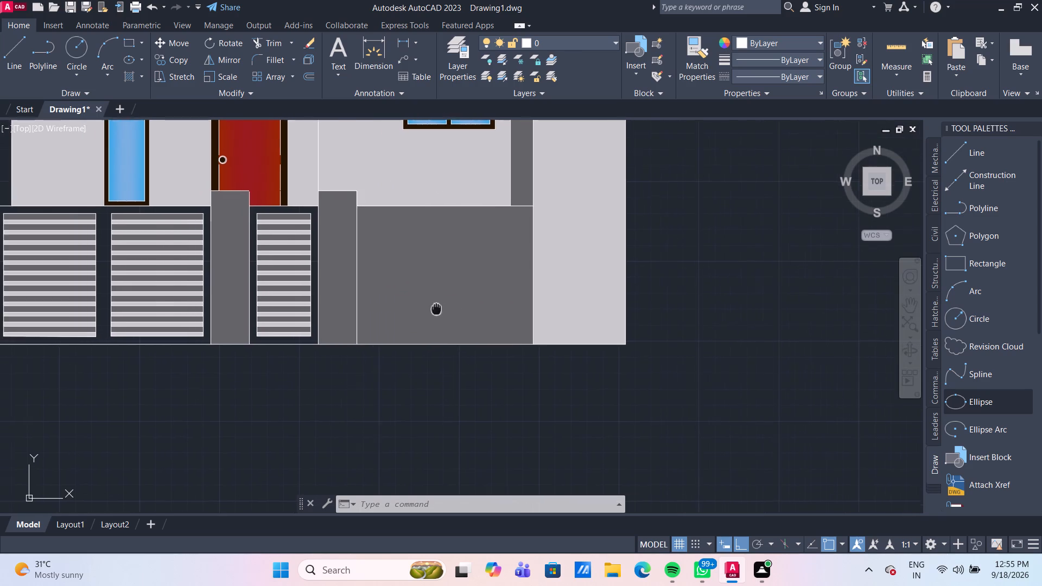
{"action": "middle_click_drag", "start_coordinate": [447, 307], "coordinate": [625, 309]}
{"action": "scroll", "coordinate": [325, 296], "scroll_direction": "up", "scroll_amount": 1}
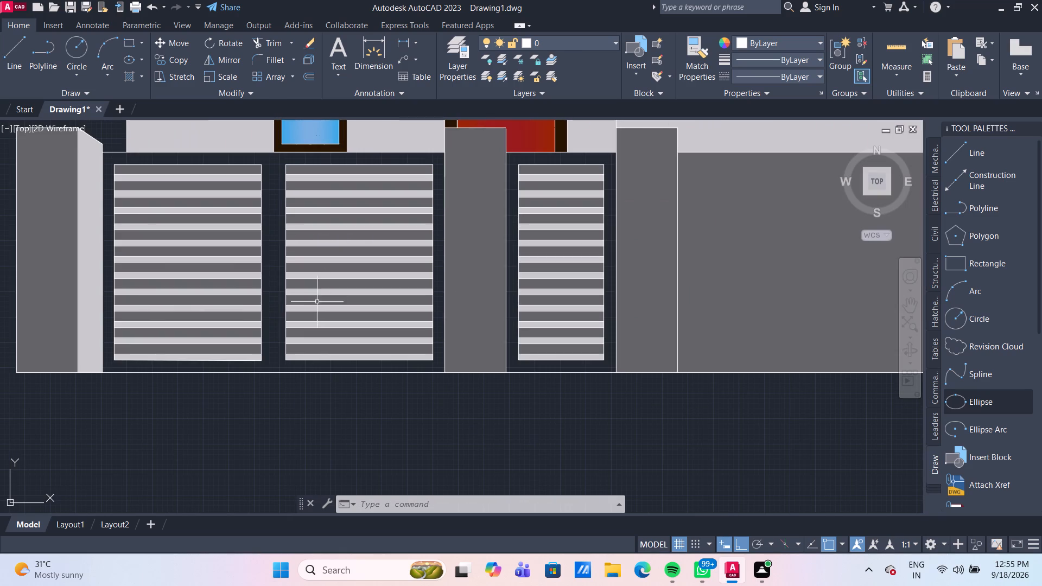
{"action": "scroll", "coordinate": [268, 269], "scroll_direction": "up", "scroll_amount": 1}
{"action": "middle_click_drag", "start_coordinate": [268, 269], "coordinate": [269, 465]}
{"action": "scroll", "coordinate": [266, 310], "scroll_direction": "down", "scroll_amount": 1}
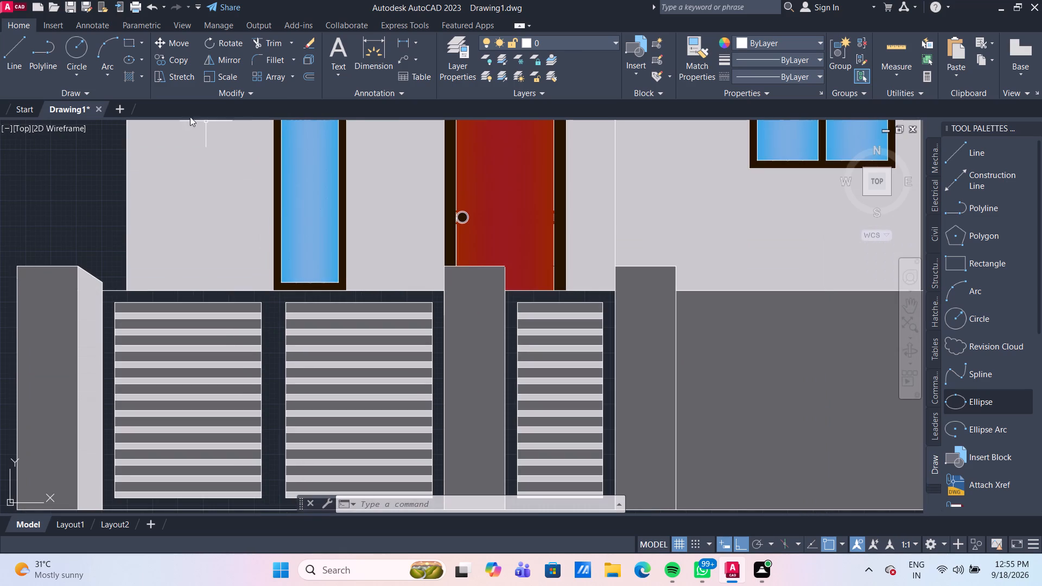
Hatch the frames around the double and single slatted gates in colour 0,0,0 with the current pattern at scale 1.
{"action": "left_click", "coordinate": [134, 68]}
{"action": "left_click", "coordinate": [129, 77]}
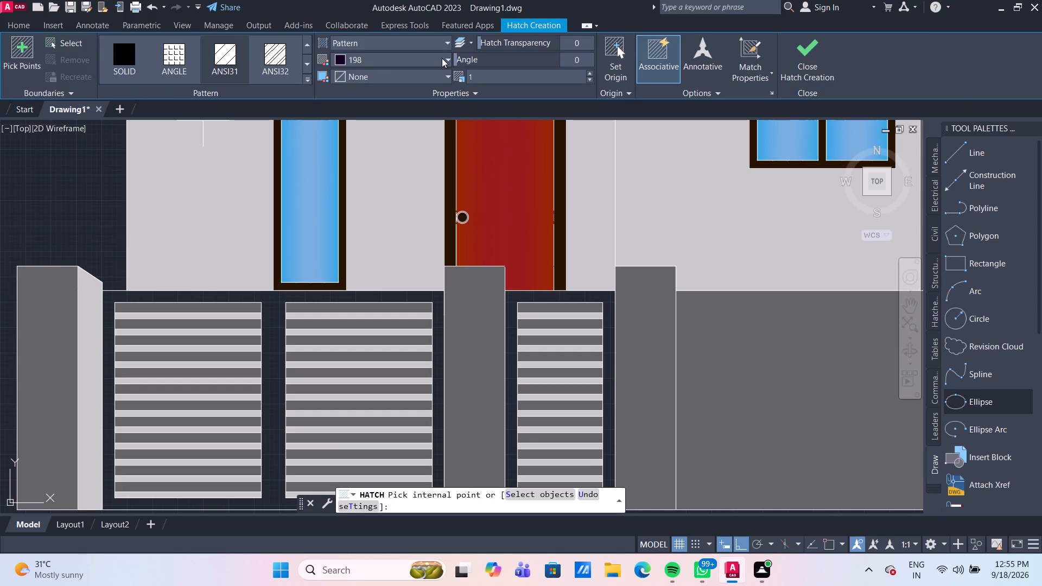
{"action": "left_click", "coordinate": [442, 58]}
{"action": "left_click", "coordinate": [341, 123]}
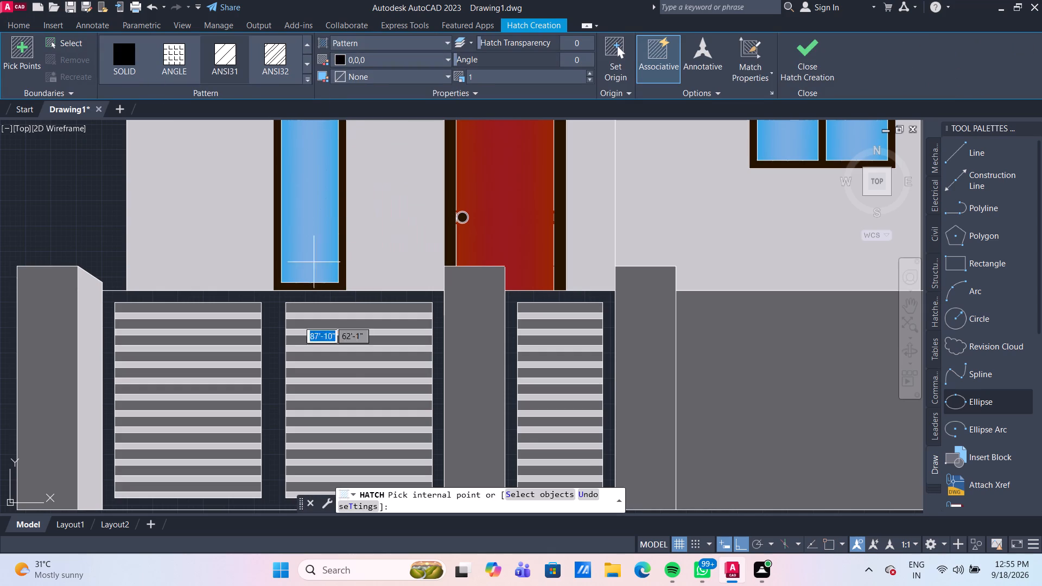
{"action": "left_click", "coordinate": [273, 301]}
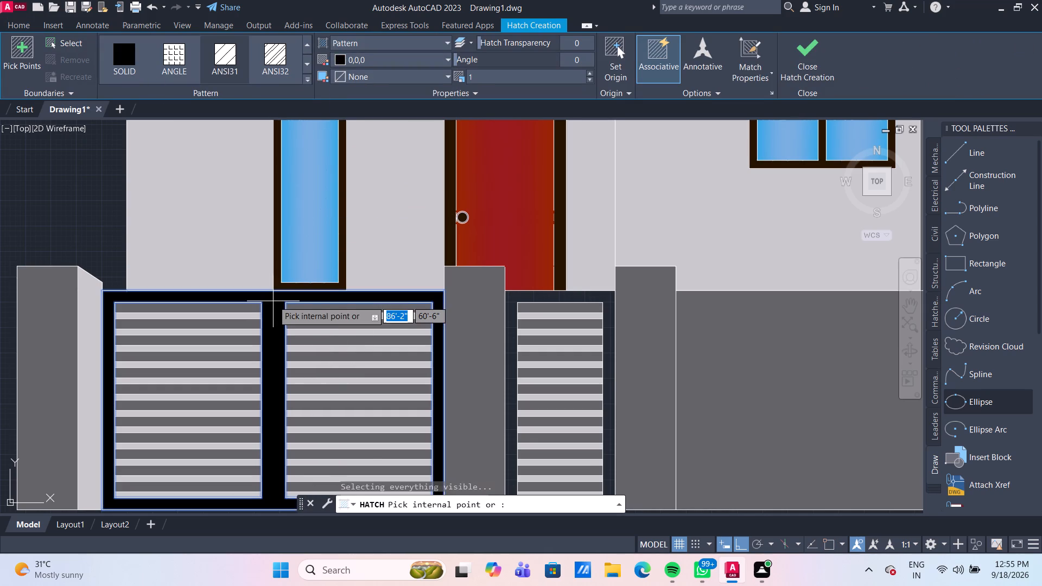
{"action": "left_click", "coordinate": [513, 298]}
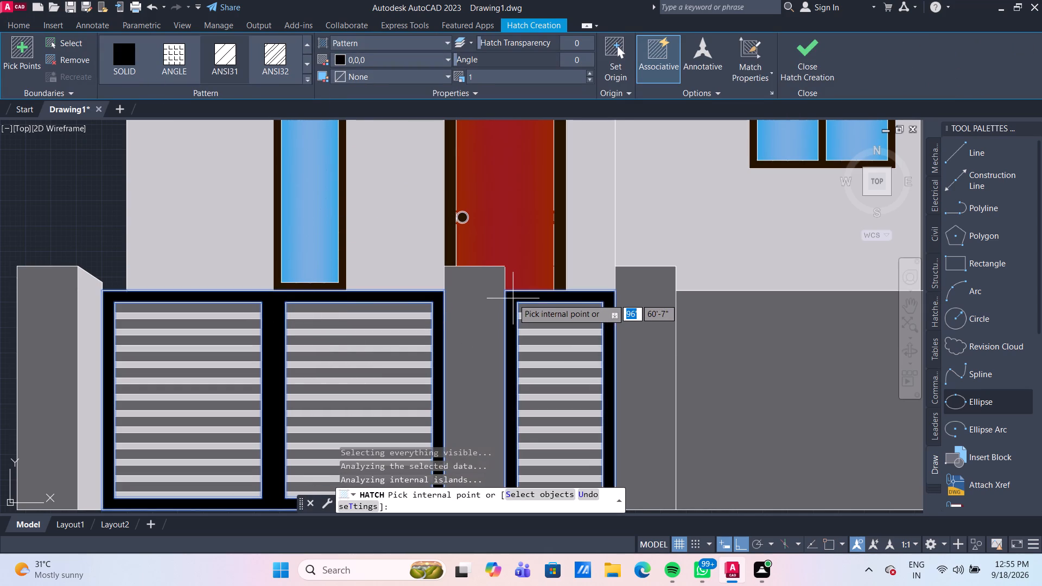
{"action": "scroll", "coordinate": [513, 307], "scroll_direction": "down", "scroll_amount": 1}
{"action": "scroll", "coordinate": [529, 360], "scroll_direction": "down", "scroll_amount": 1}
{"action": "scroll", "coordinate": [564, 438], "scroll_direction": "up", "scroll_amount": 1}
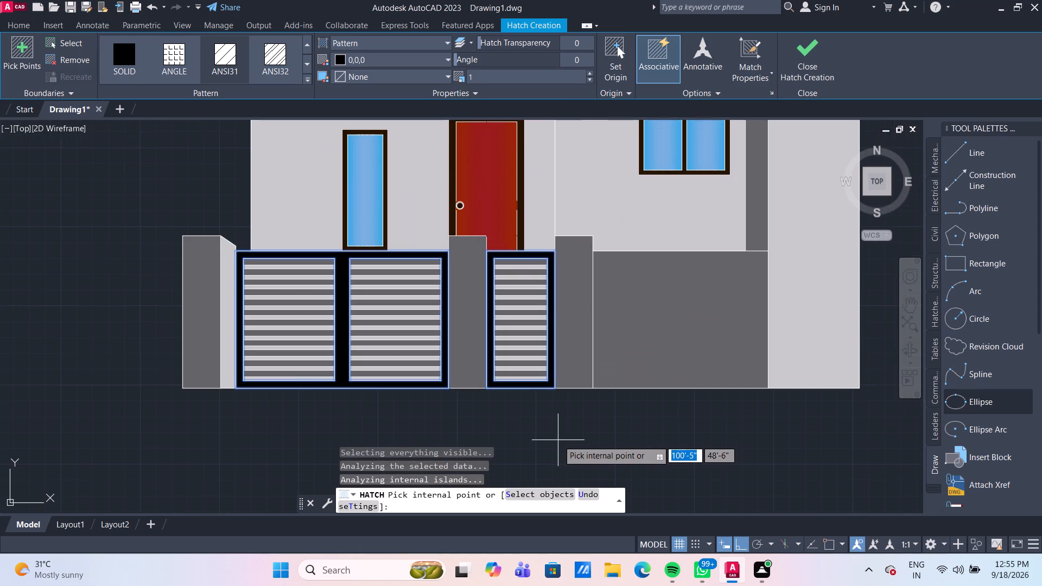
{"action": "key", "text": "Escape"}
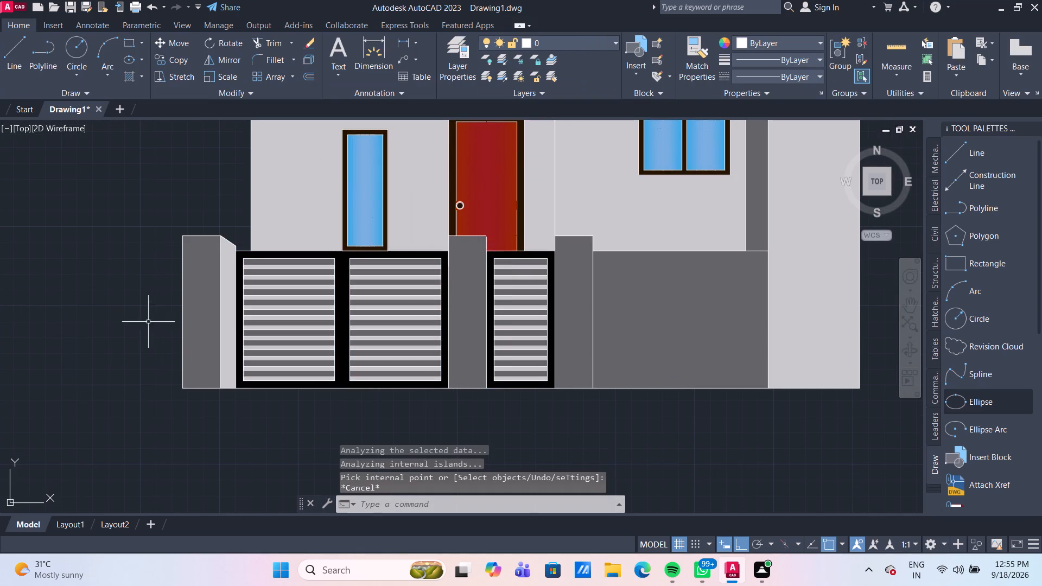
Hatch the front face of the leftmost gate pillar with the GRAVEL pattern in colour 0,0,0 at scale 1.
{"action": "left_click", "coordinate": [126, 79]}
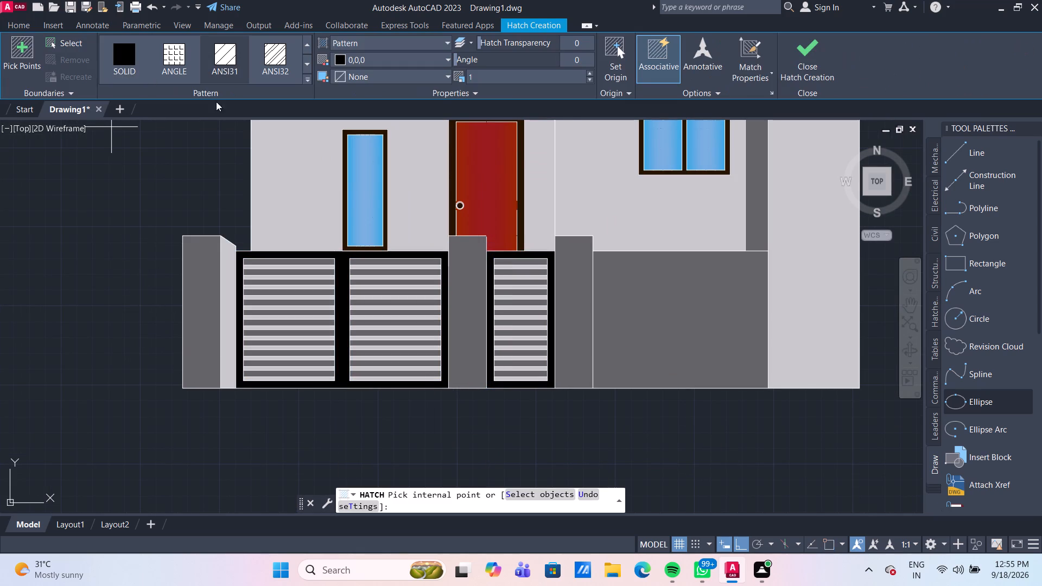
{"action": "scroll", "coordinate": [298, 44], "scroll_direction": "down", "scroll_amount": 5}
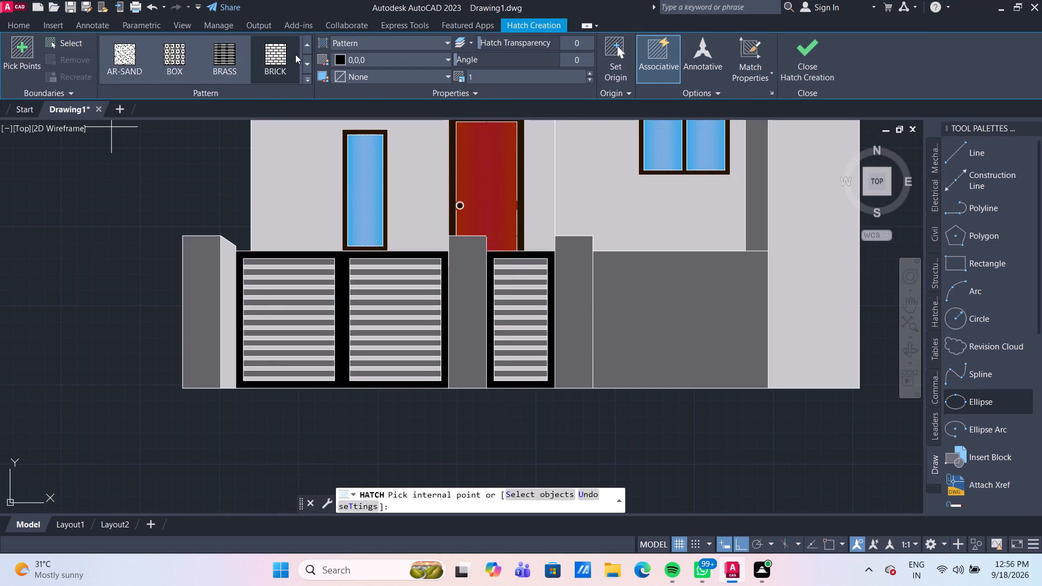
{"action": "scroll", "coordinate": [295, 54], "scroll_direction": "down", "scroll_amount": 7}
{"action": "left_click", "coordinate": [132, 52]}
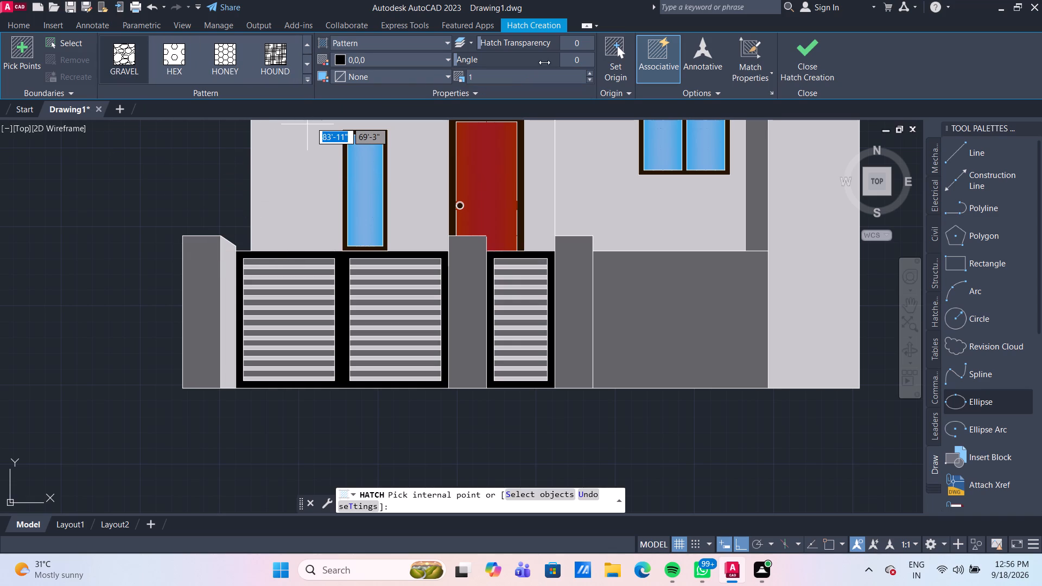
{"action": "left_click", "coordinate": [428, 62]}
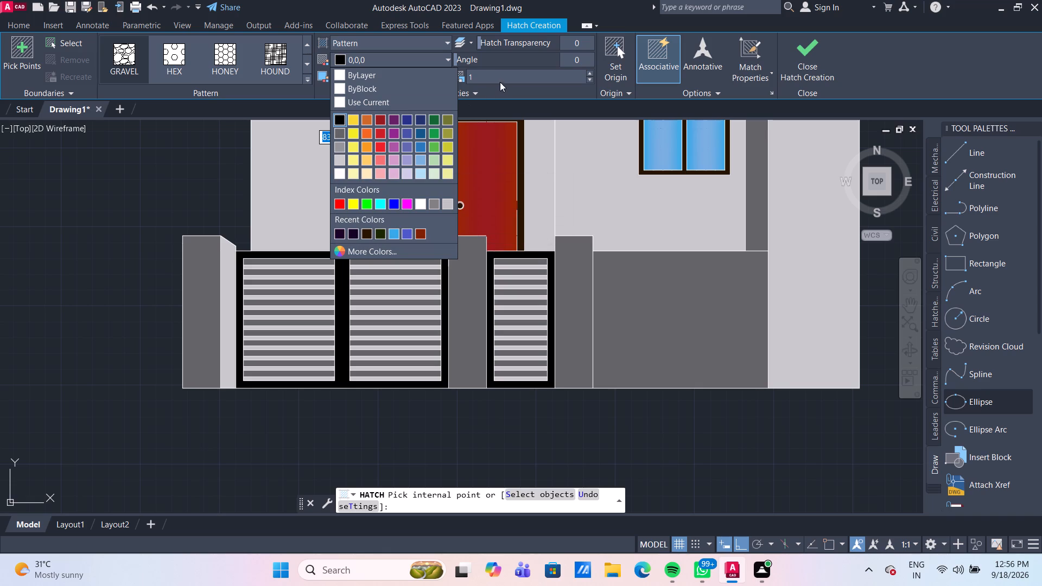
{"action": "left_click", "coordinate": [422, 60]}
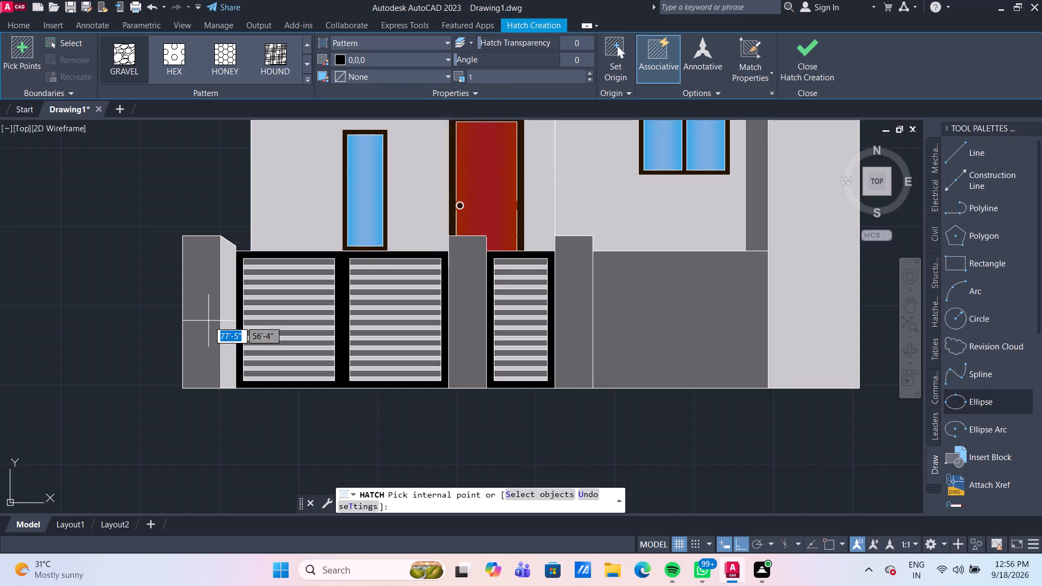
{"action": "left_click", "coordinate": [208, 316]}
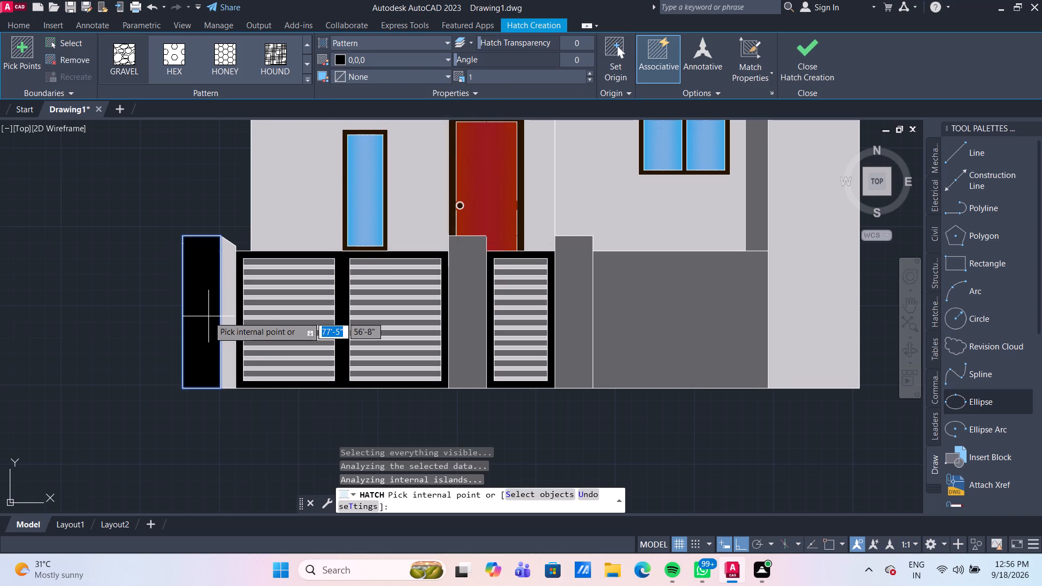
{"action": "key", "text": "Escape"}
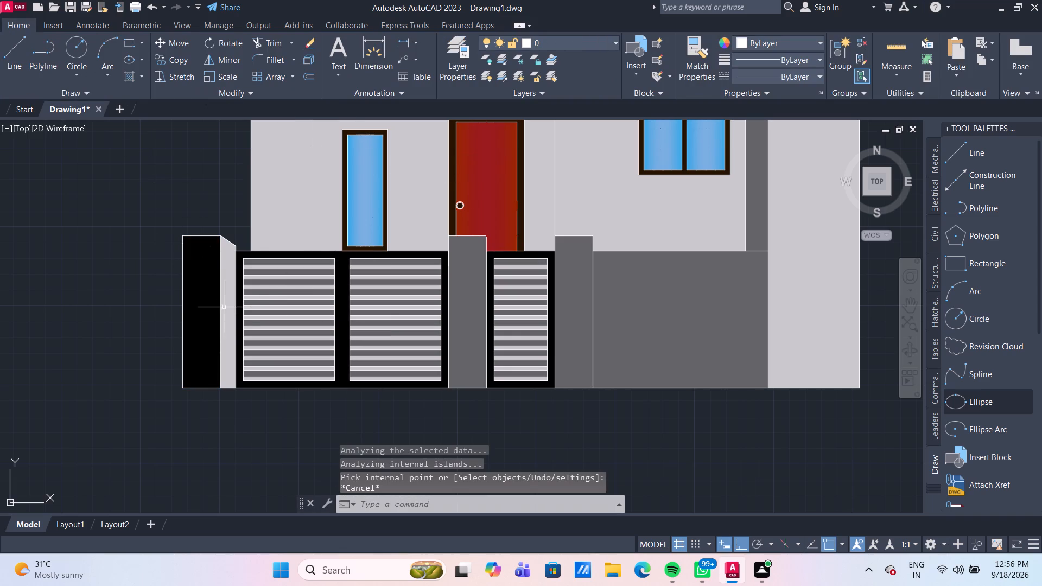
Set the scale of the GRAVEL hatch on the leftmost gate pillar to 25.
{"action": "left_click", "coordinate": [208, 303]}
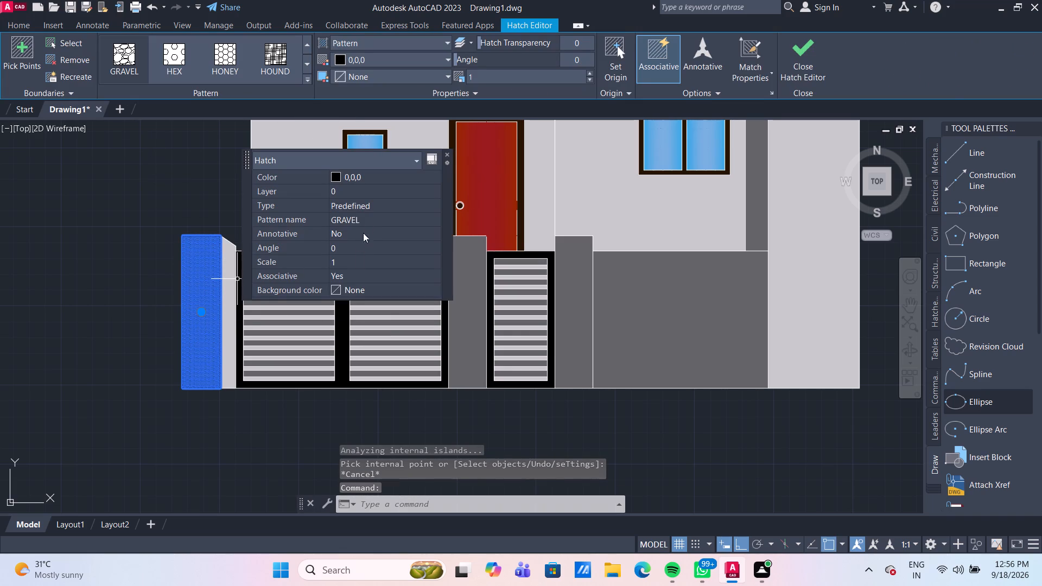
{"action": "left_click", "coordinate": [355, 264]}
{"action": "type", "text": "25"}
{"action": "key", "text": "Return"}
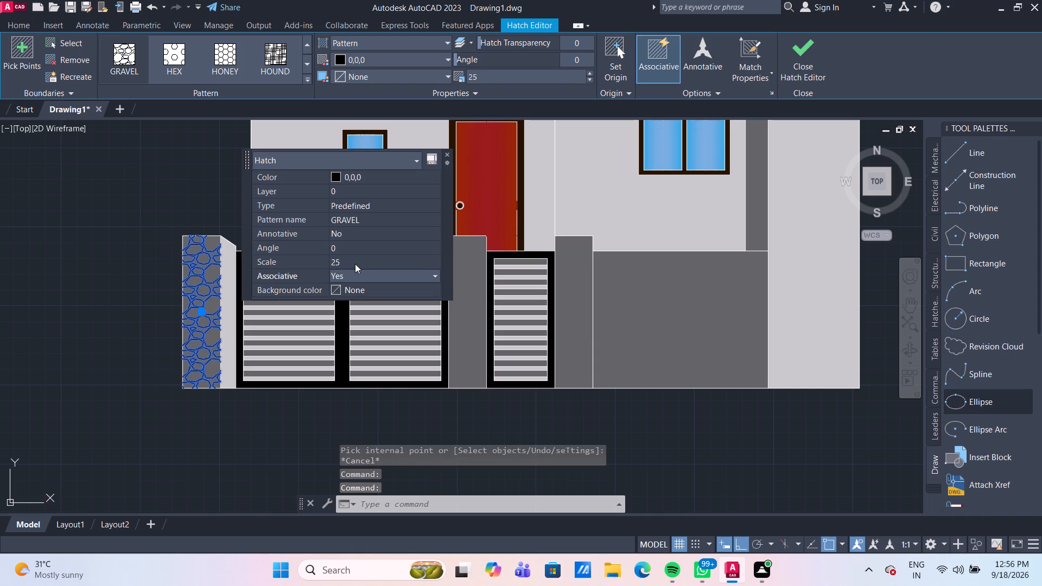
{"action": "key", "text": "Escape"}
{"action": "key", "text": "Escape"}
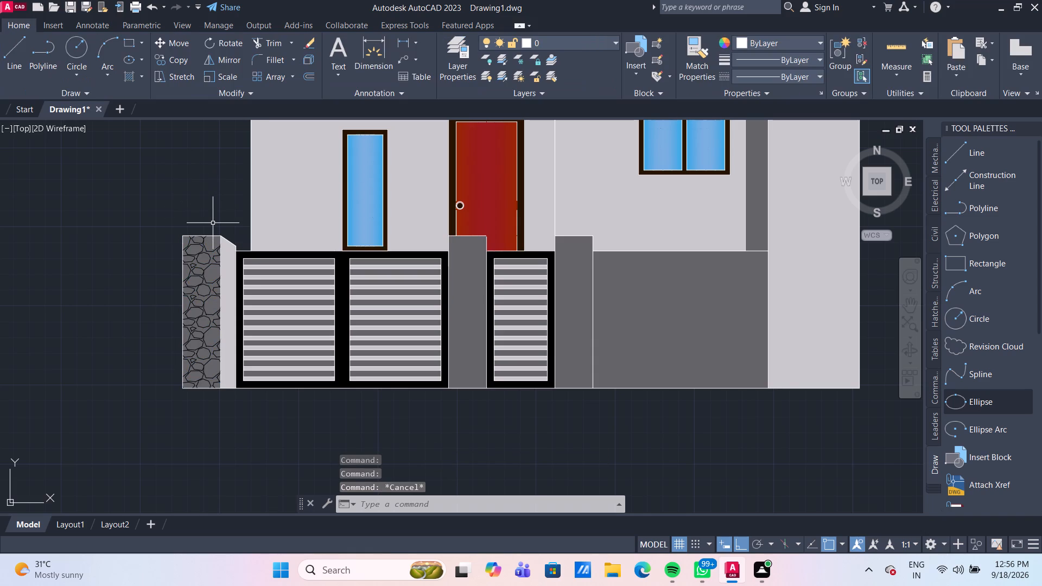
Set the scale of the grey solid hatch on the boundary wall and gate pillars to 30.
{"action": "left_click", "coordinate": [133, 78]}
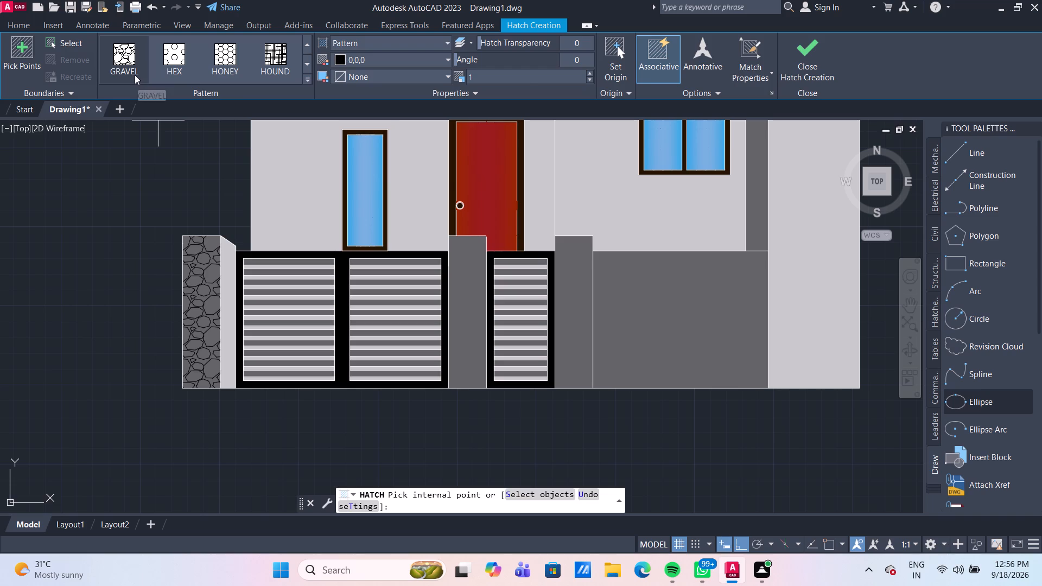
{"action": "key", "text": "Escape"}
{"action": "left_click", "coordinate": [202, 262]}
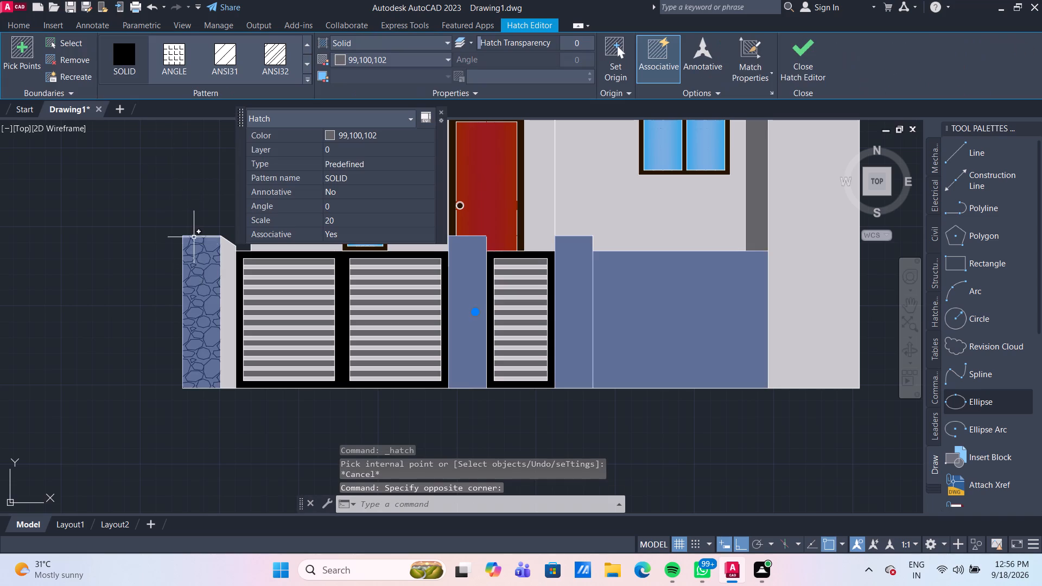
{"action": "left_click", "coordinate": [345, 219]}
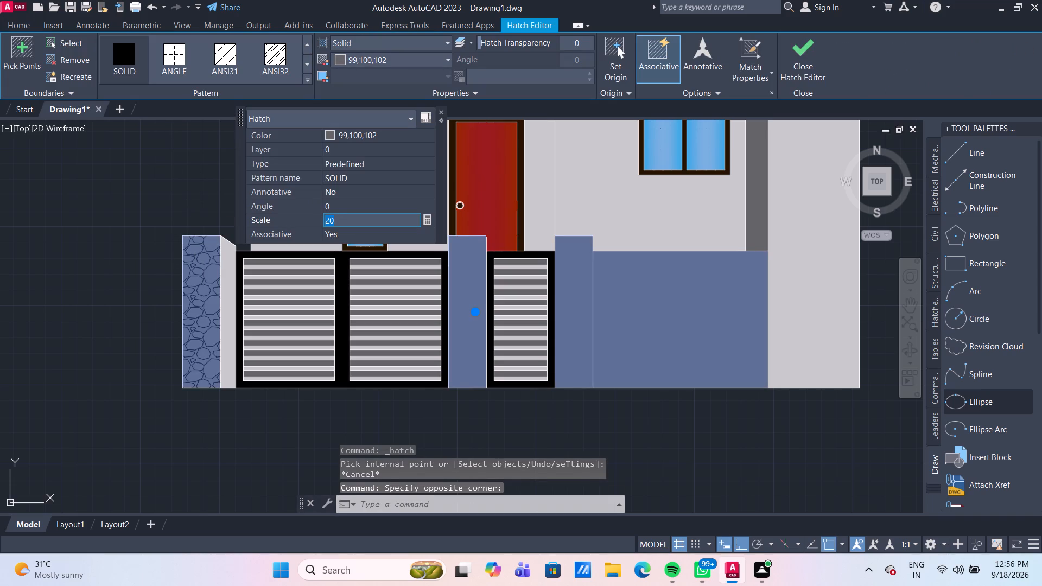
{"action": "type", "text": "30"}
{"action": "key", "text": "Return"}
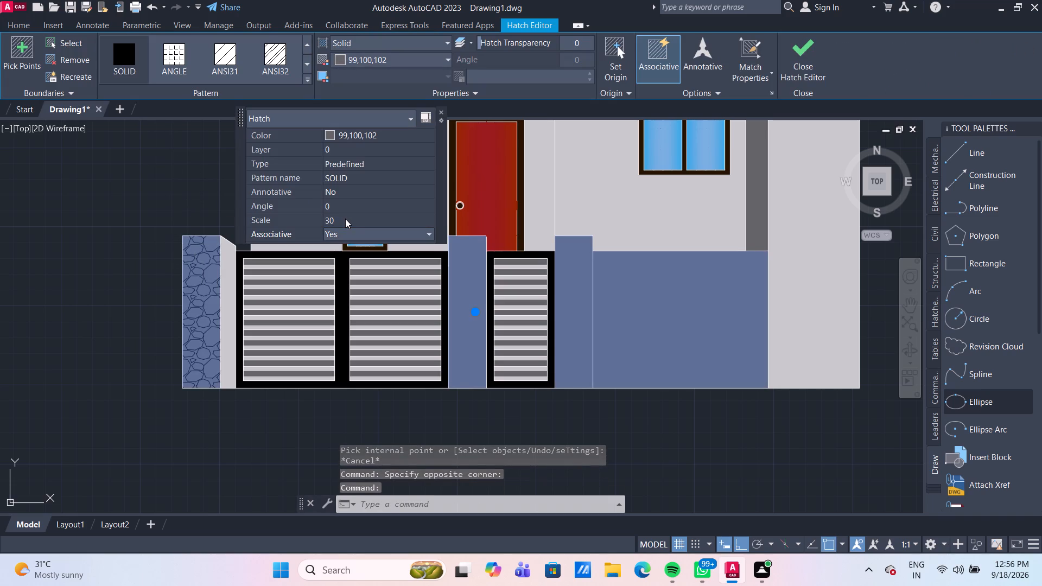
{"action": "key", "text": "Escape"}
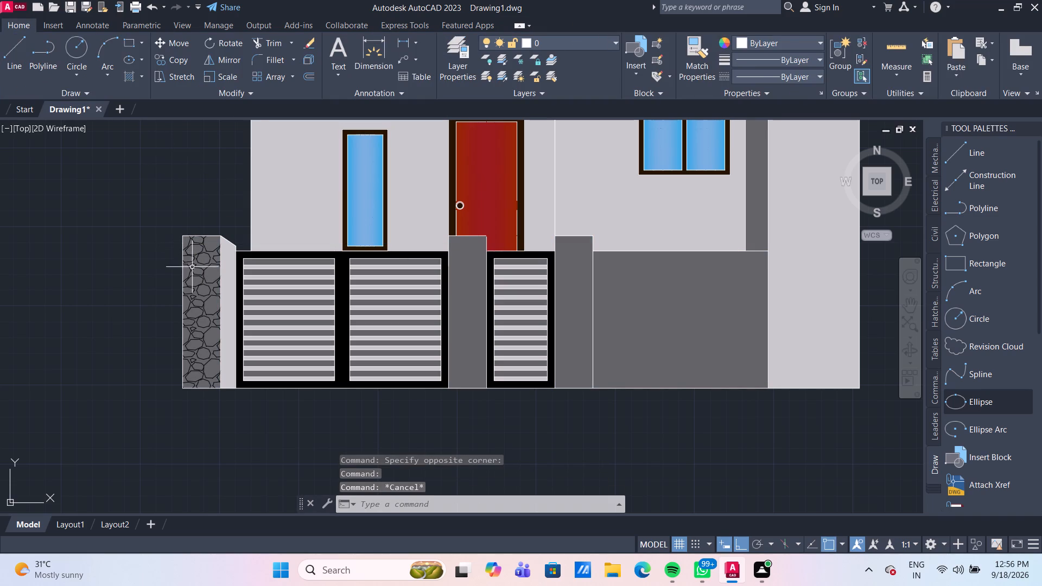
Delete the GRAVEL hatch from the front face of the leftmost gate pillar.
{"action": "left_click", "coordinate": [193, 267]}
{"action": "key", "text": "Delete"}
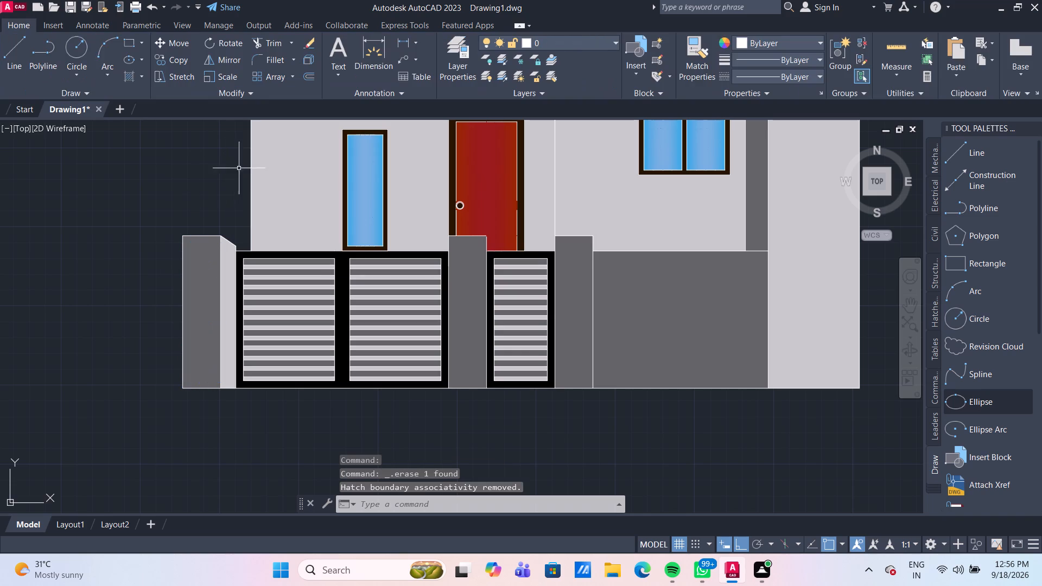
Hatch the boundary wall and the front faces of the three gate pillars with GRAVEL in colour 0,0,0 at scale 30.
{"action": "left_click", "coordinate": [135, 80]}
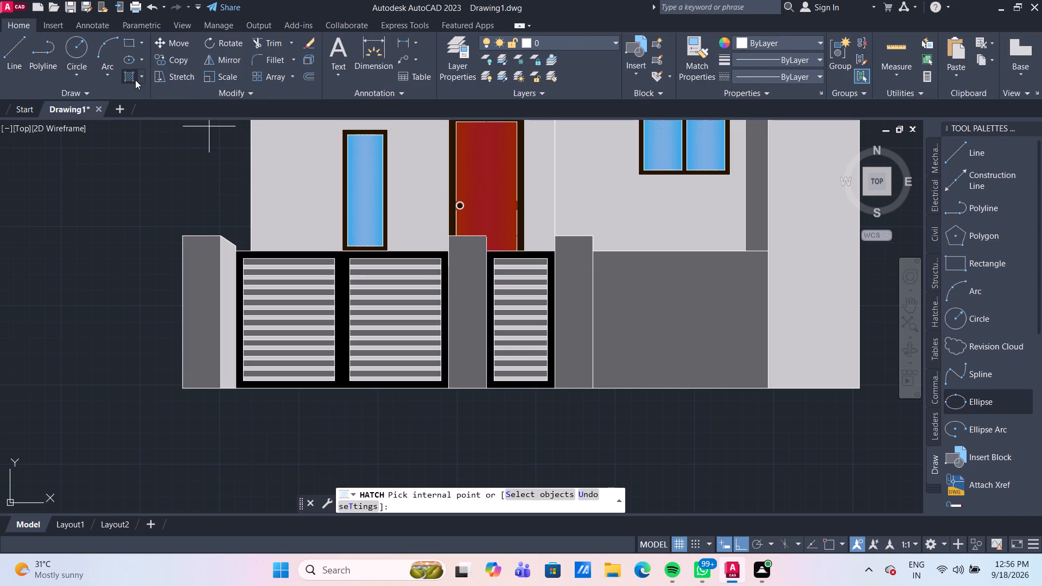
{"action": "left_click", "coordinate": [131, 58]}
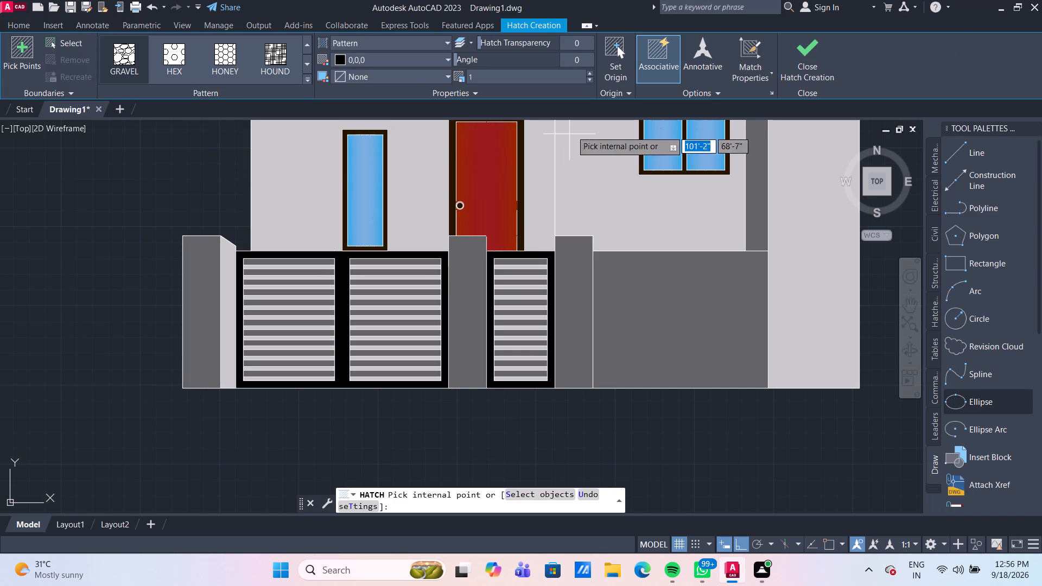
{"action": "left_click", "coordinate": [542, 75]}
{"action": "type", "text": "30"}
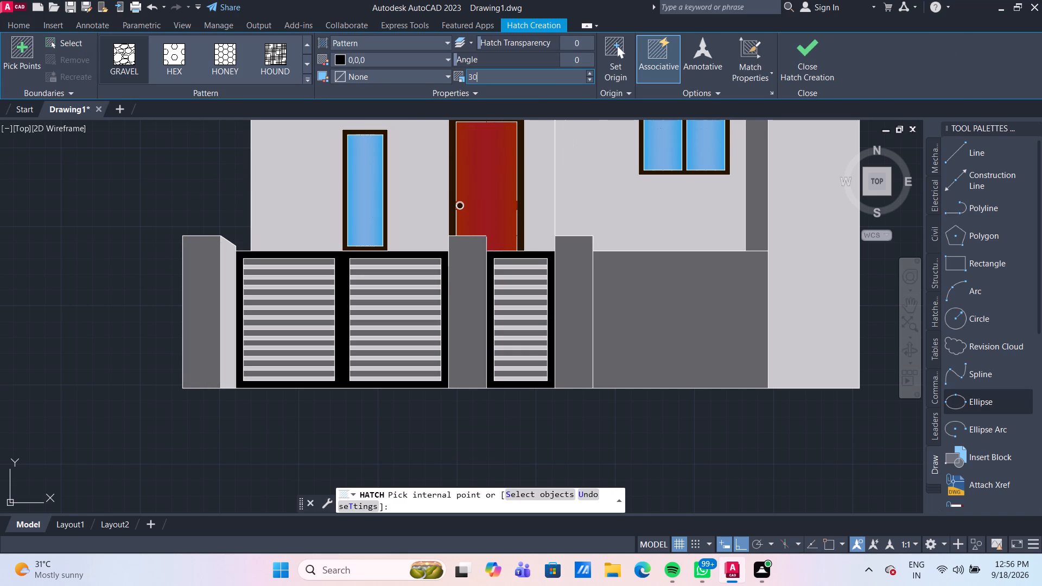
{"action": "key", "text": "Return"}
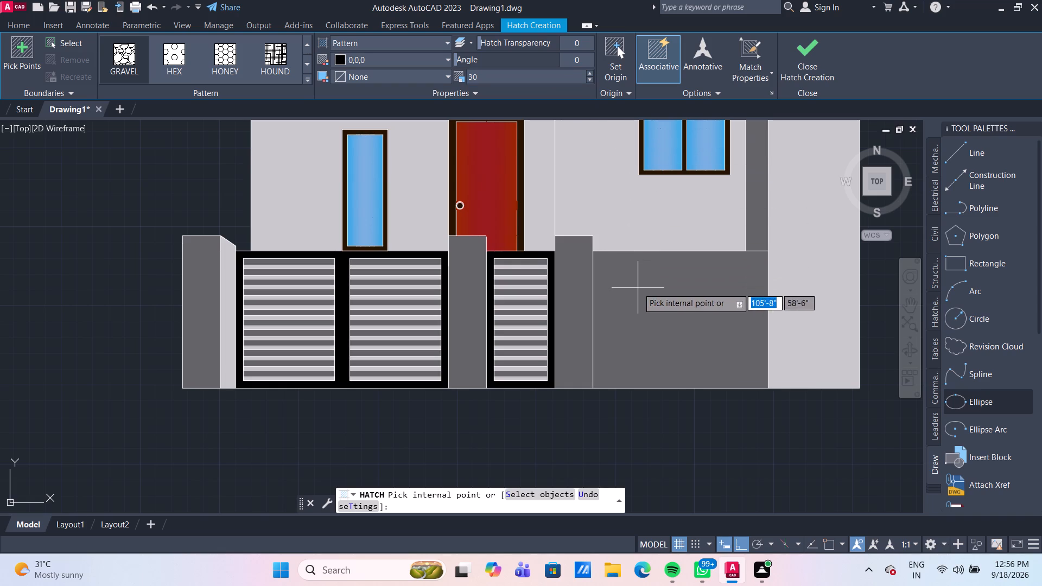
{"action": "left_click", "coordinate": [644, 297]}
{"action": "left_click", "coordinate": [581, 296]}
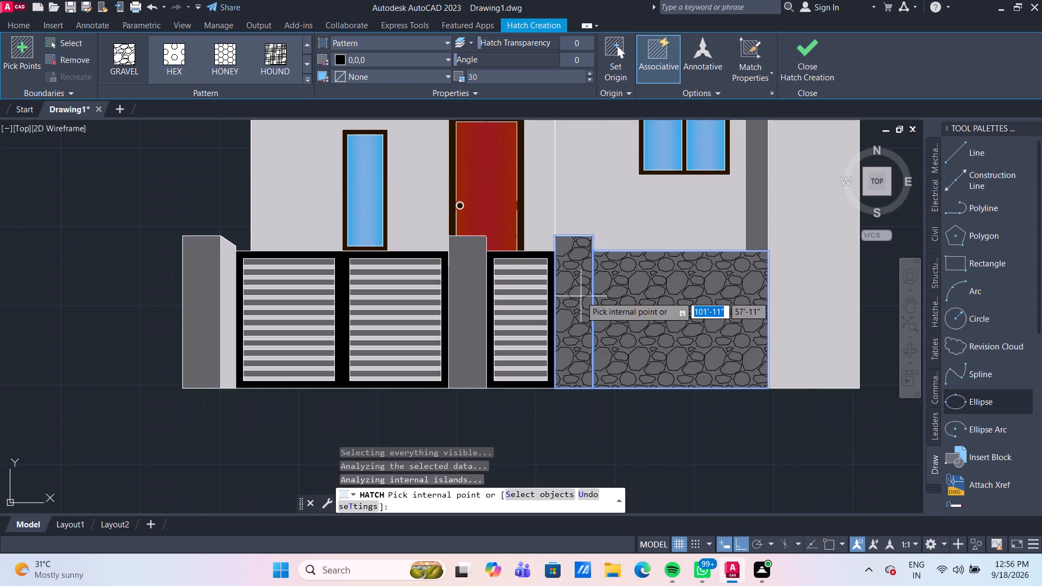
{"action": "left_click", "coordinate": [474, 316]}
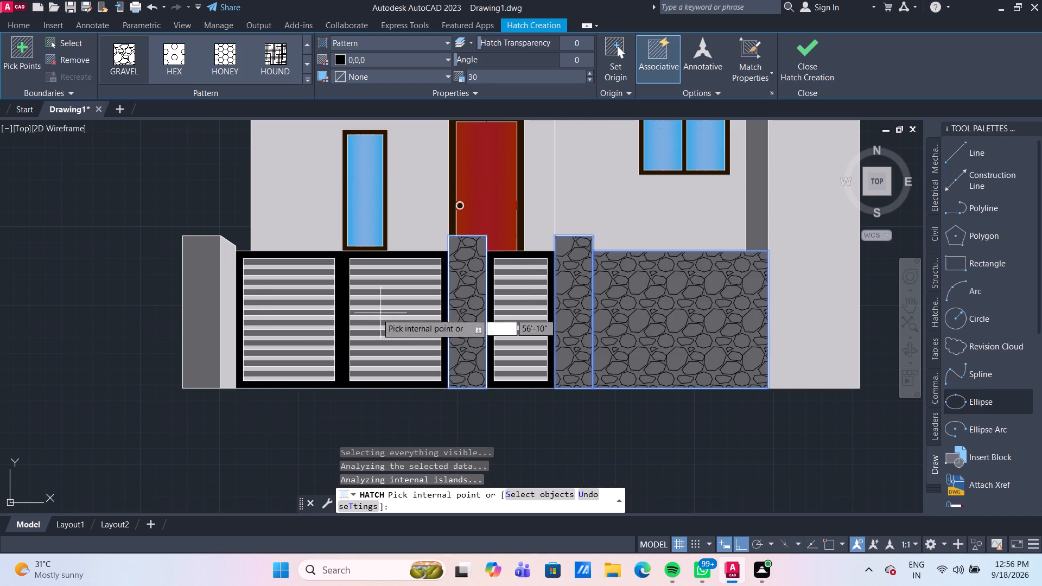
{"action": "left_click", "coordinate": [198, 317]}
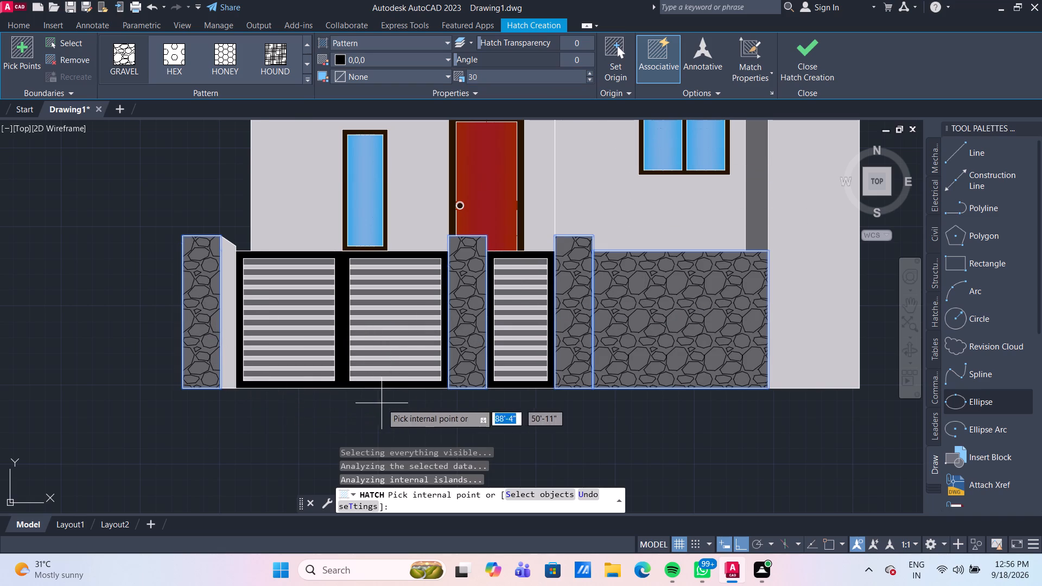
{"action": "key", "text": "Escape"}
Change the colour of layer 0 to index colour 250.
{"action": "scroll", "coordinate": [634, 434], "scroll_direction": "down", "scroll_amount": 1}
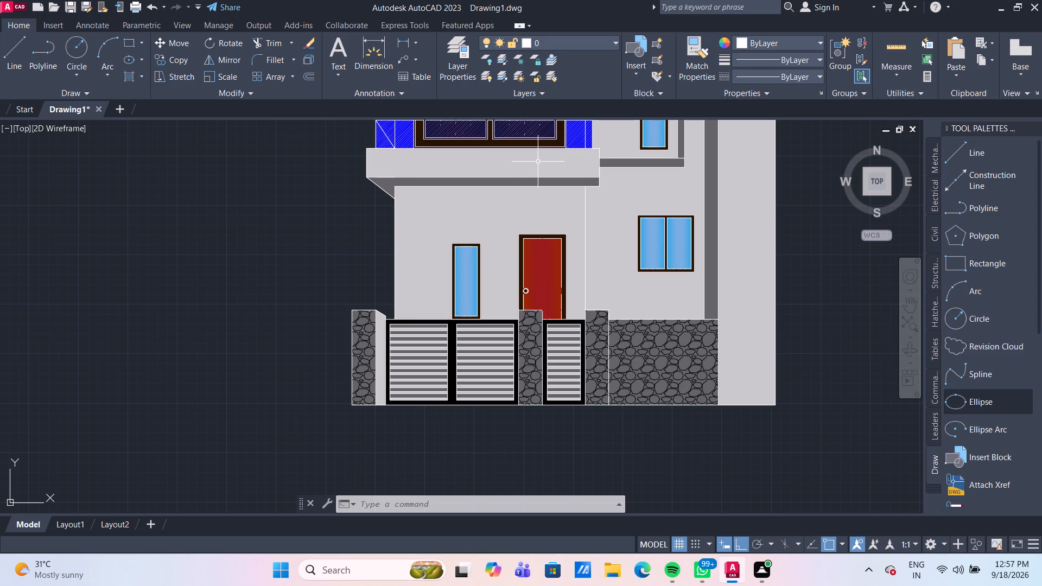
{"action": "left_click", "coordinate": [526, 41]}
{"action": "left_click", "coordinate": [529, 59]}
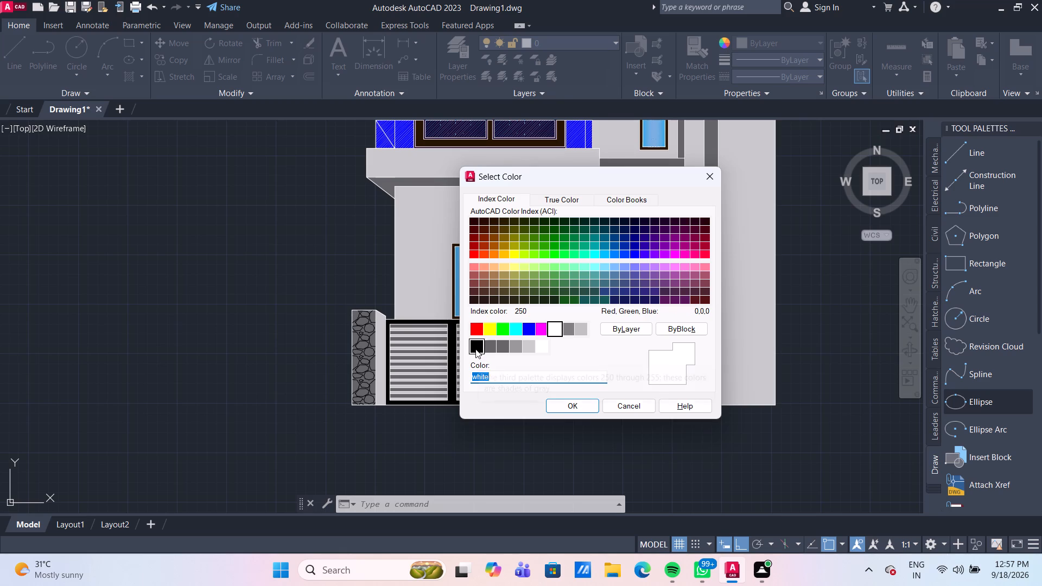
{"action": "left_click", "coordinate": [475, 349]}
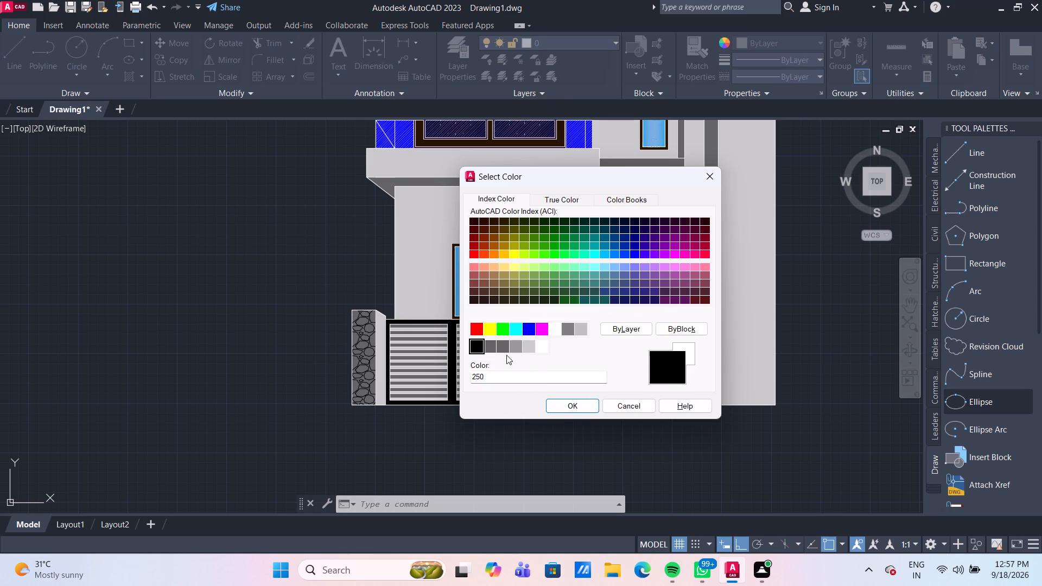
{"action": "left_click", "coordinate": [491, 347]}
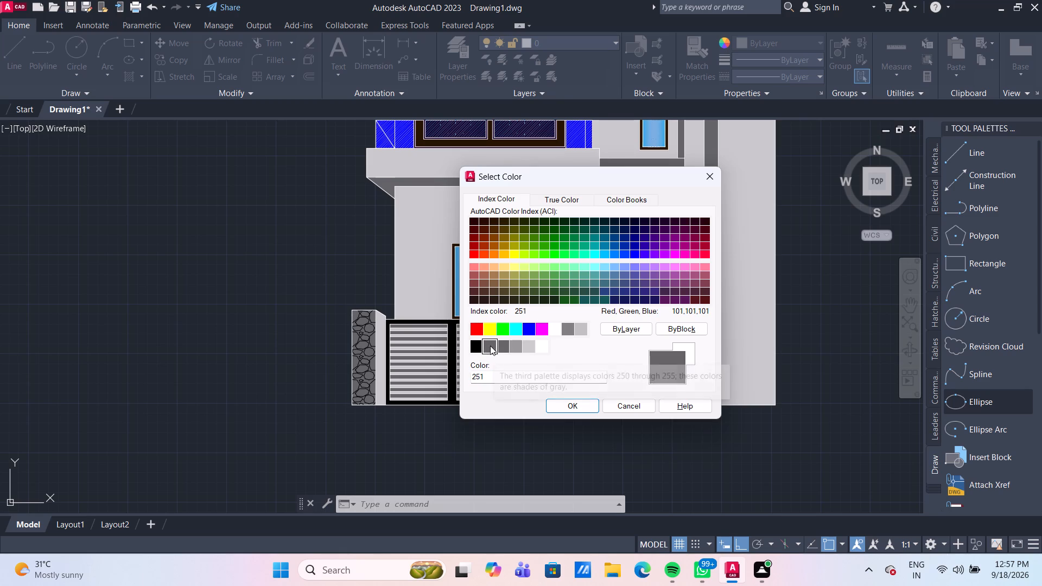
{"action": "left_click", "coordinate": [473, 218]}
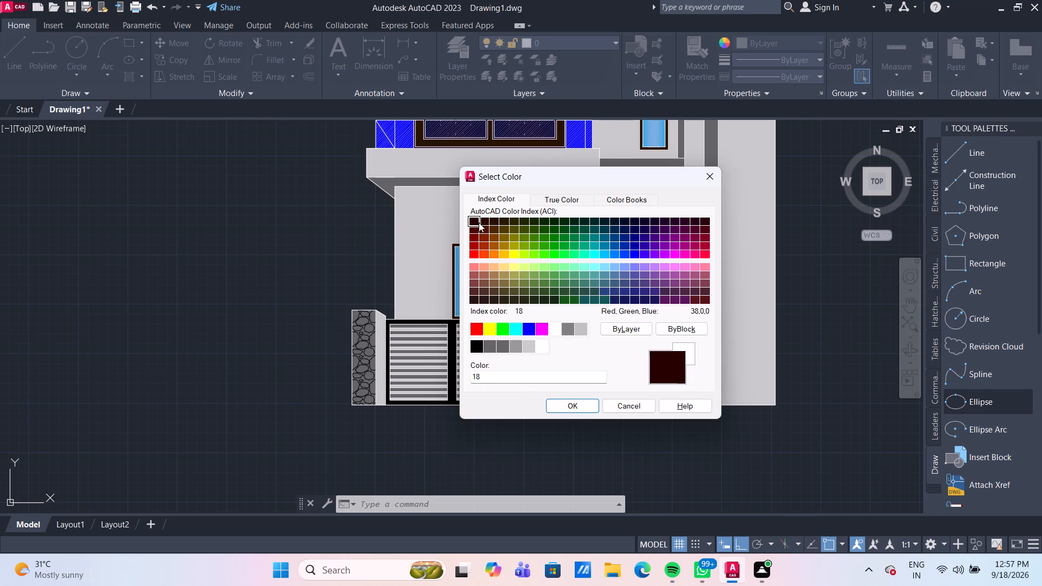
{"action": "left_click", "coordinate": [478, 345]}
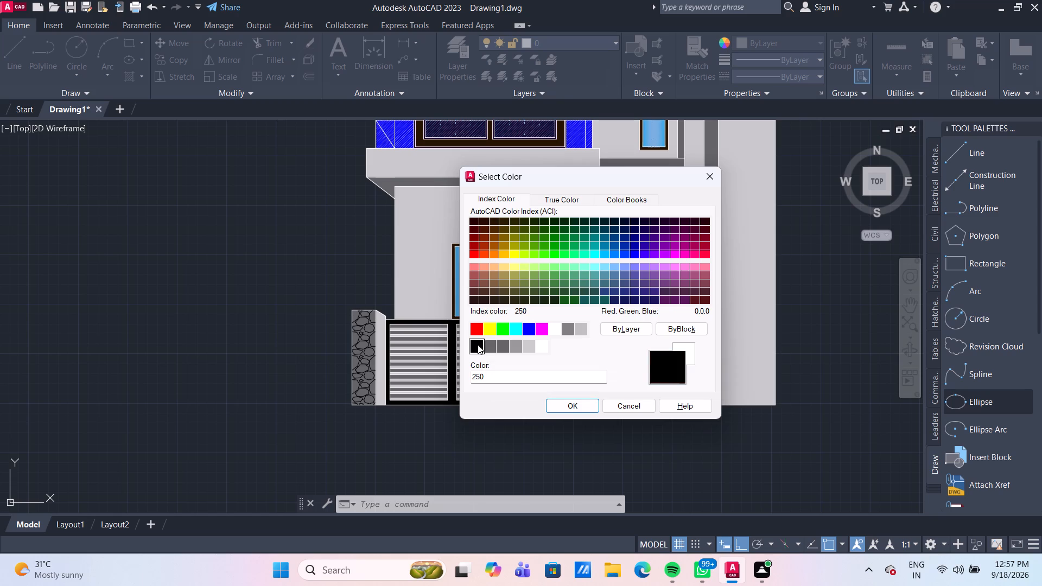
{"action": "left_click", "coordinate": [566, 407]}
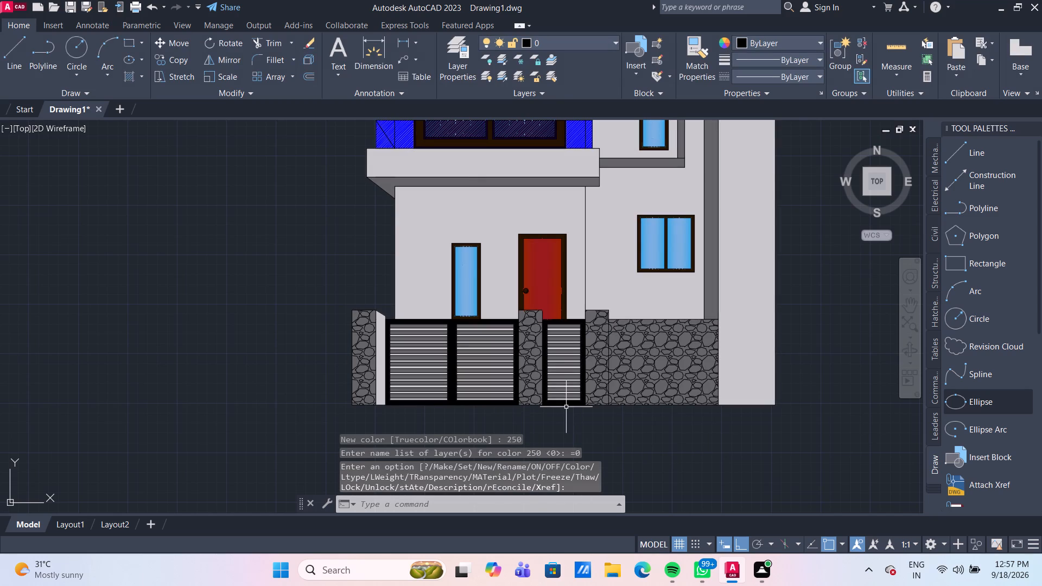
Examine the whole elevation to check how the linework and hatches look together.
{"action": "scroll", "coordinate": [566, 407], "scroll_direction": "down", "scroll_amount": 1}
{"action": "middle_click_drag", "start_coordinate": [765, 331], "coordinate": [658, 358]}
{"action": "scroll", "coordinate": [765, 331], "scroll_direction": "down", "scroll_amount": 1}
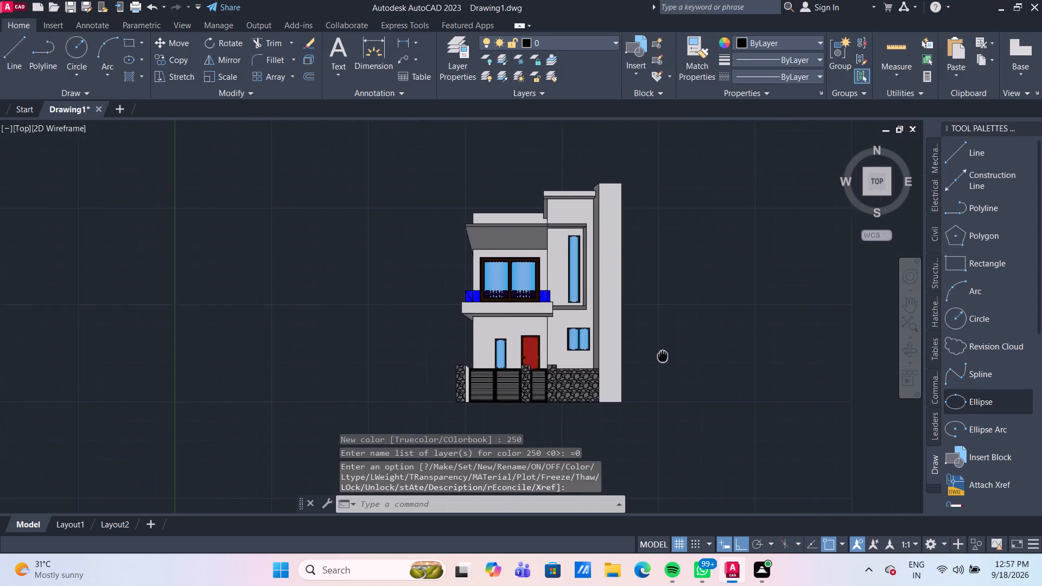
{"action": "middle_click_drag", "start_coordinate": [658, 358], "coordinate": [545, 326]}
{"action": "scroll", "coordinate": [544, 283], "scroll_direction": "up", "scroll_amount": 1}
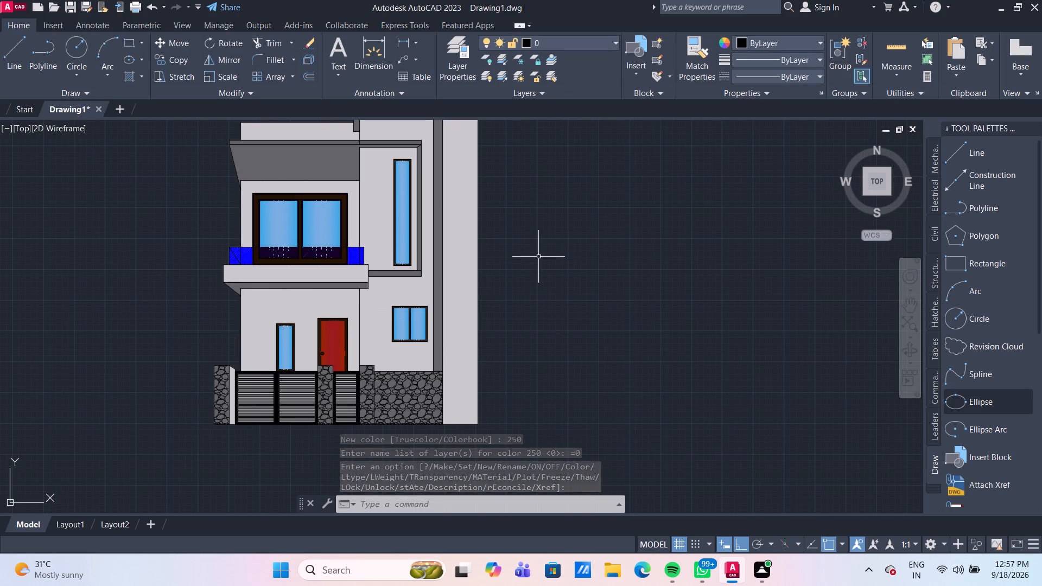
{"action": "scroll", "coordinate": [523, 288], "scroll_direction": "up", "scroll_amount": 1}
{"action": "middle_click_drag", "start_coordinate": [532, 288], "coordinate": [587, 292]}
{"action": "scroll", "coordinate": [600, 294], "scroll_direction": "down", "scroll_amount": 1}
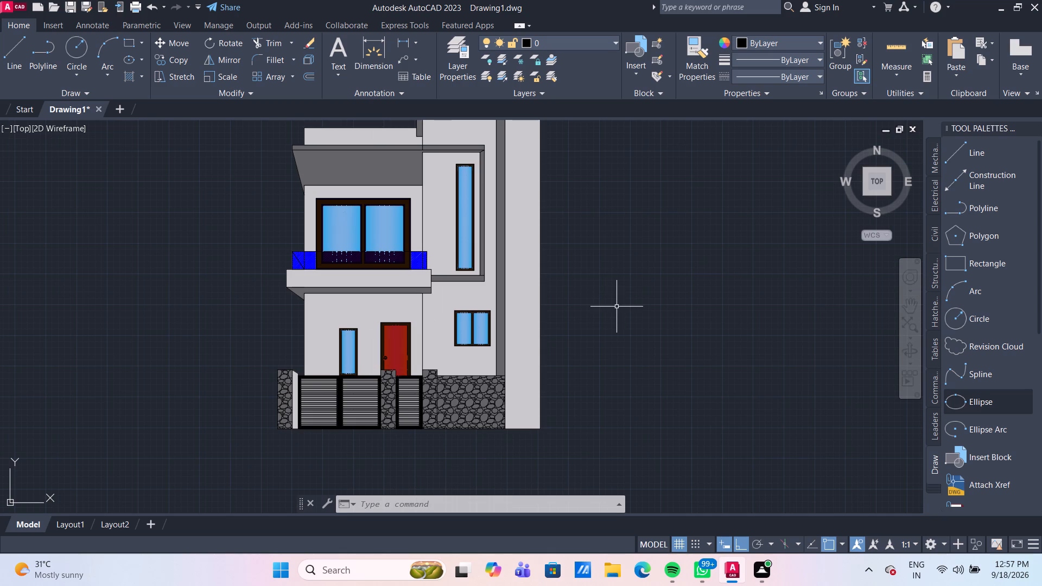
Change the colour of the main blue ANSI31 hatch on the first-floor balcony railing to Cyan.
{"action": "scroll", "coordinate": [396, 271], "scroll_direction": "up", "scroll_amount": 3}
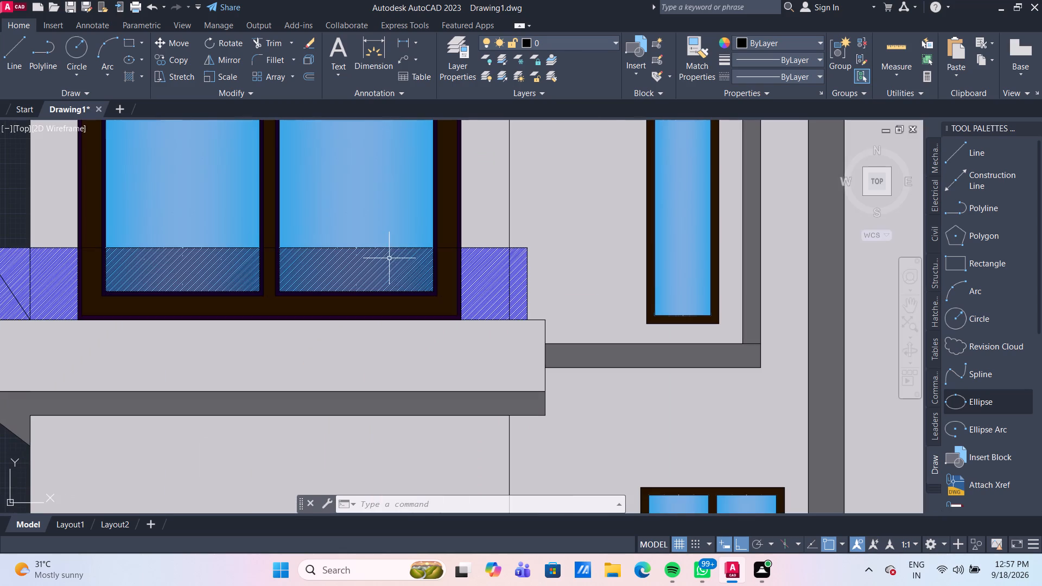
{"action": "middle_click_drag", "start_coordinate": [409, 262], "coordinate": [429, 263]}
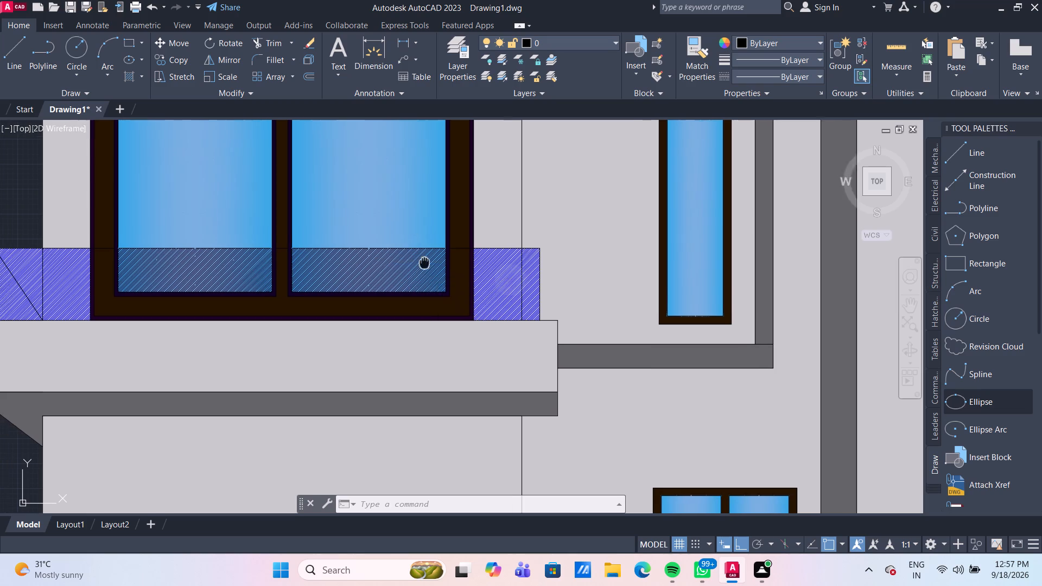
{"action": "middle_click_drag", "start_coordinate": [429, 263], "coordinate": [582, 282]}
{"action": "scroll", "coordinate": [475, 281], "scroll_direction": "up", "scroll_amount": 1}
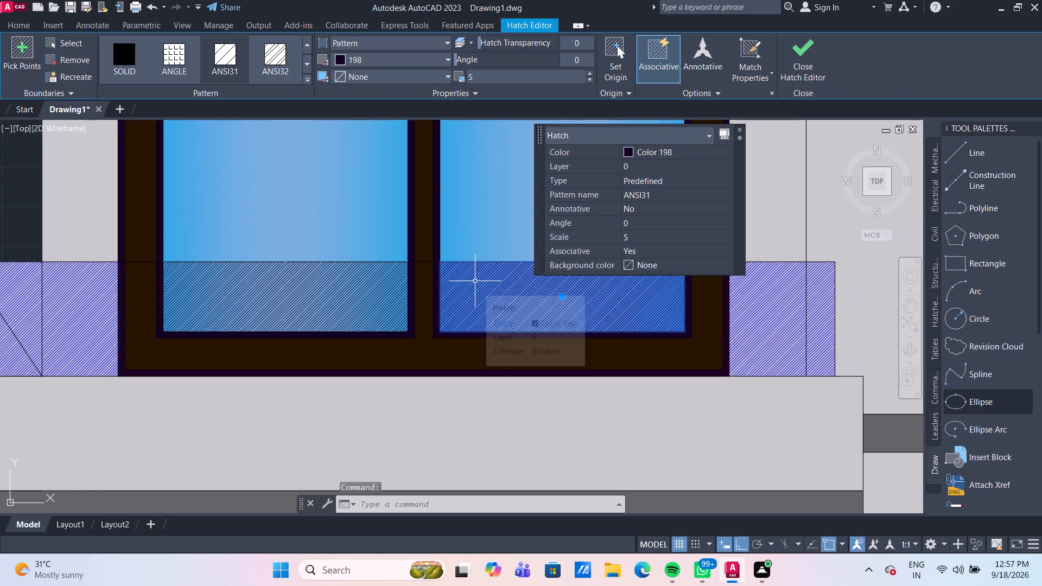
{"action": "key", "text": "Escape"}
{"action": "scroll", "coordinate": [476, 294], "scroll_direction": "down", "scroll_amount": 2}
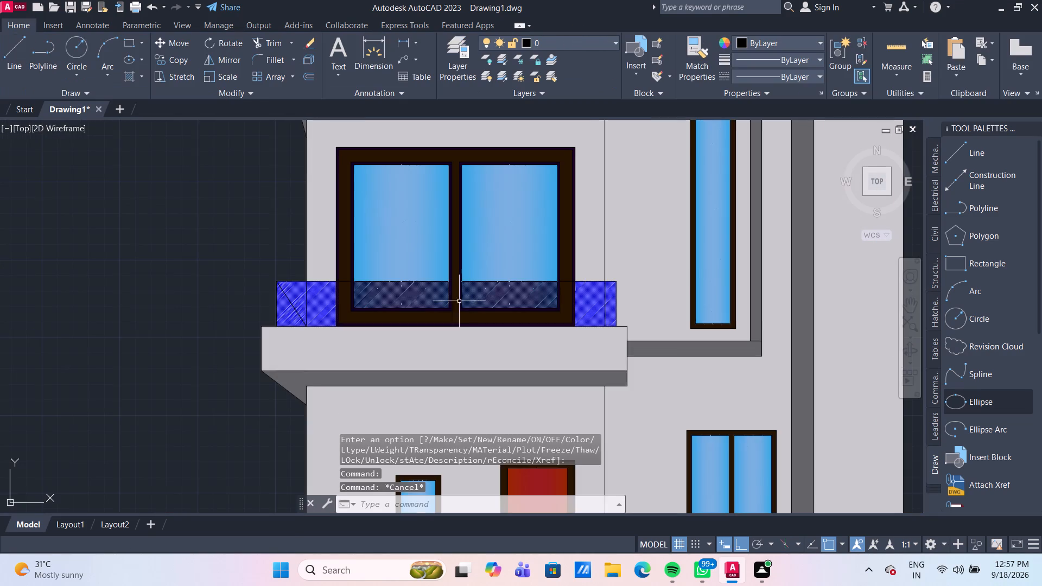
{"action": "scroll", "coordinate": [331, 303], "scroll_direction": "up", "scroll_amount": 2}
{"action": "left_click", "coordinate": [302, 289]}
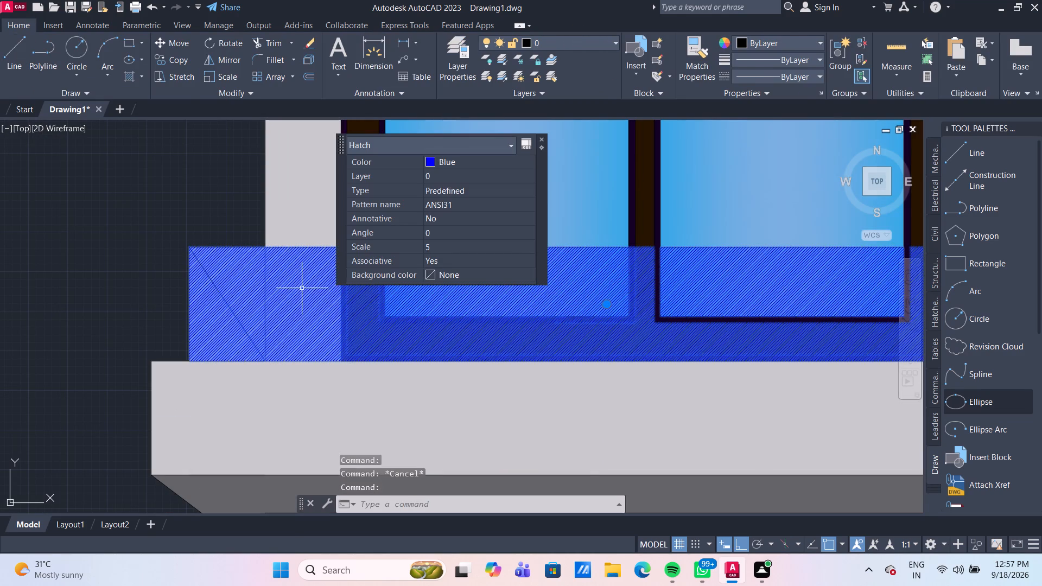
{"action": "left_click", "coordinate": [471, 163]}
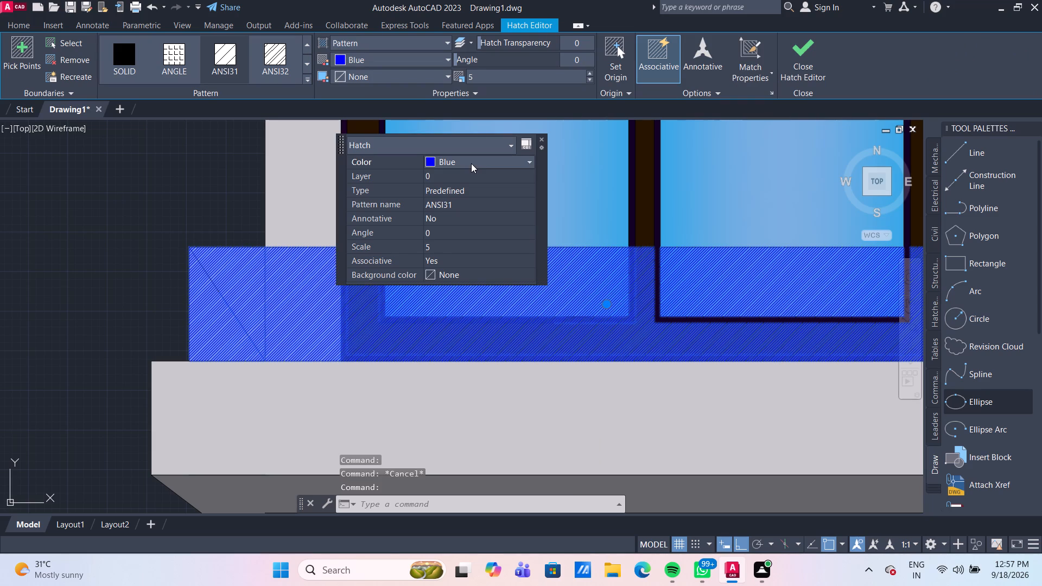
{"action": "left_click", "coordinate": [471, 163]}
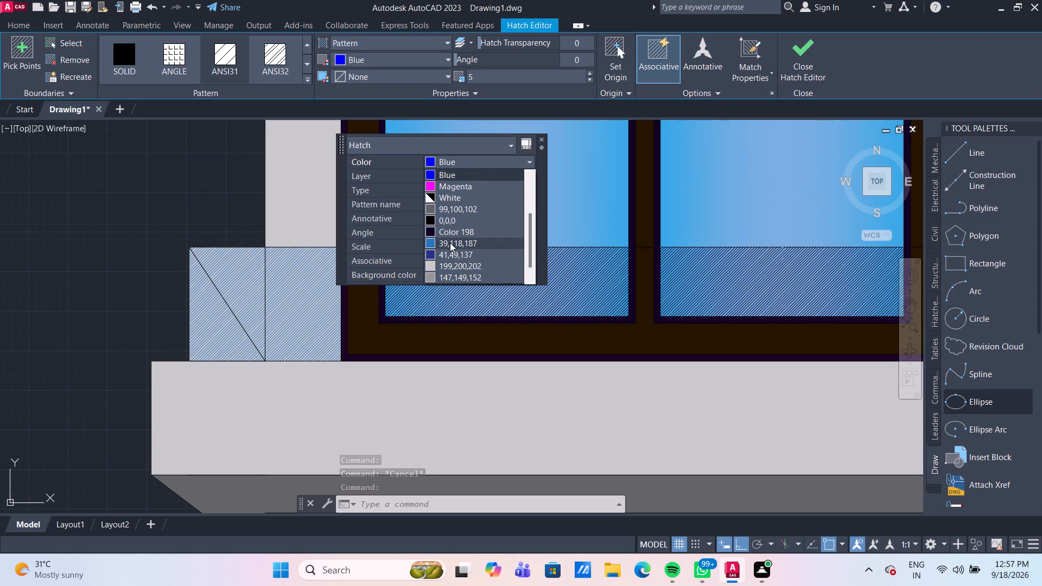
{"action": "scroll", "coordinate": [465, 259], "scroll_direction": "down", "scroll_amount": 6}
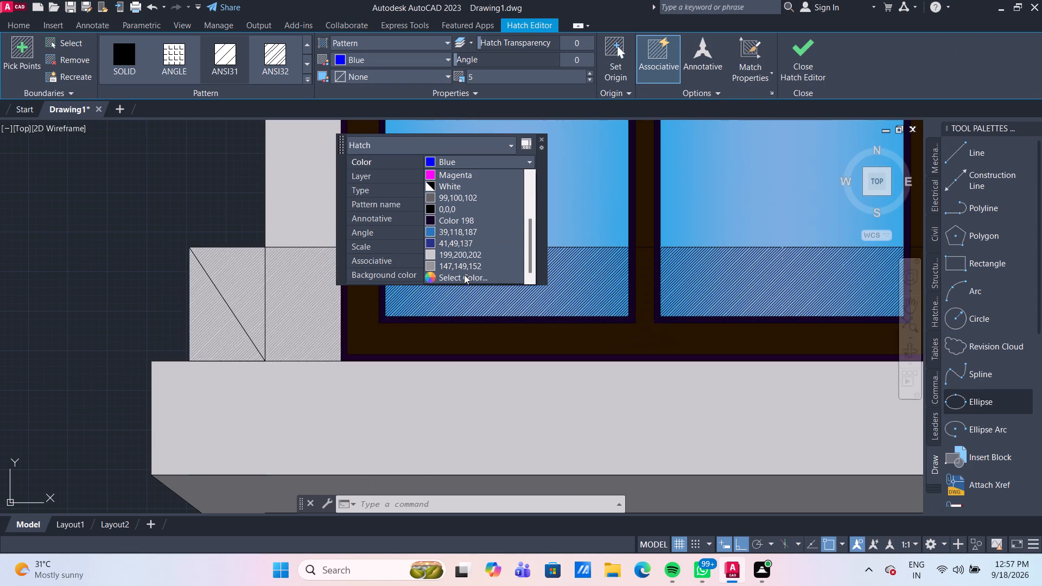
{"action": "left_click", "coordinate": [464, 276]}
{"action": "scroll", "coordinate": [466, 276], "scroll_direction": "down", "scroll_amount": 1}
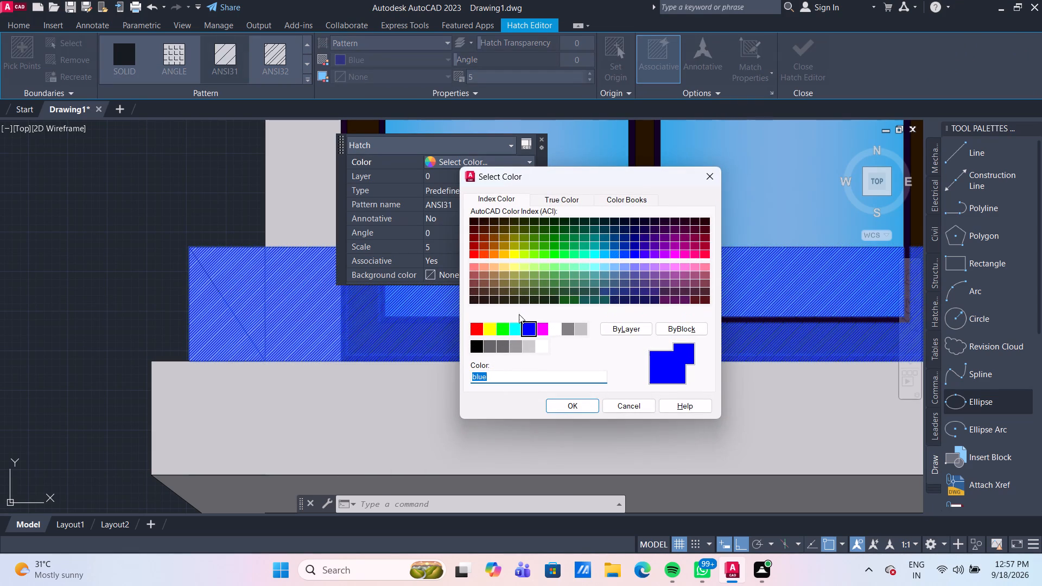
{"action": "left_click", "coordinate": [516, 329]}
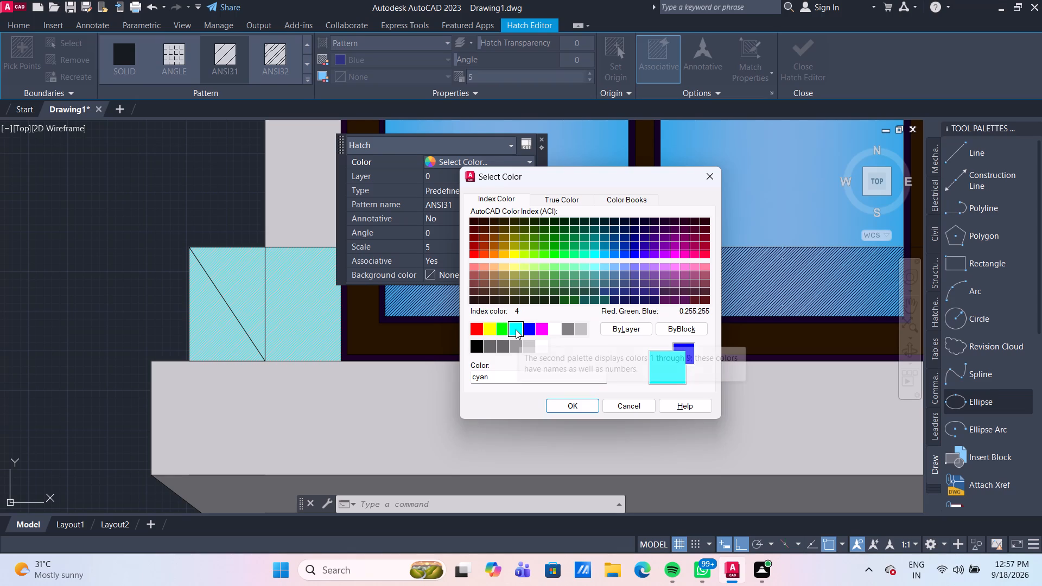
{"action": "left_click", "coordinate": [568, 405]}
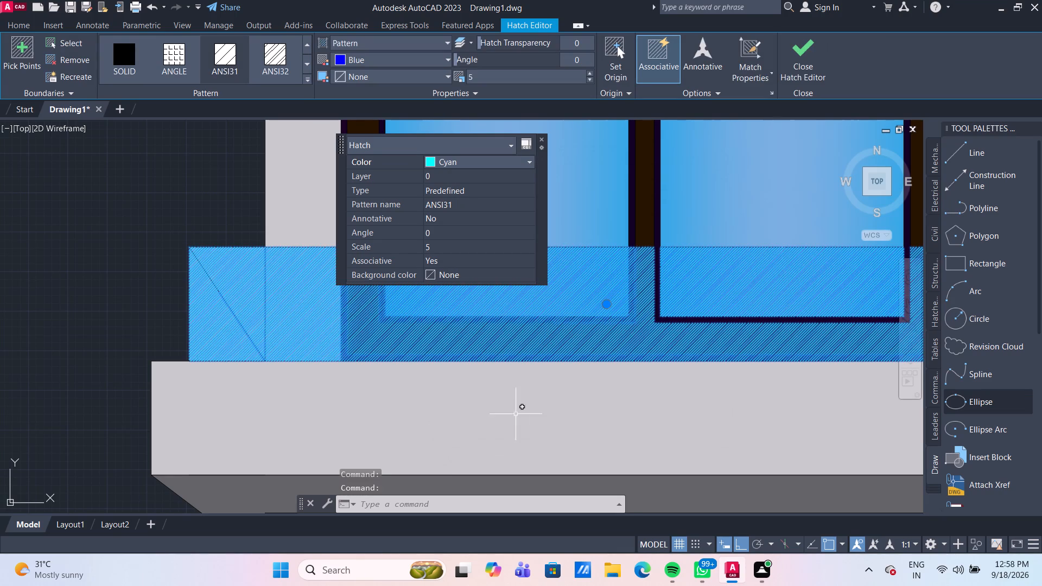
{"action": "key", "text": "Escape"}
{"action": "scroll", "coordinate": [481, 431], "scroll_direction": "down", "scroll_amount": 3}
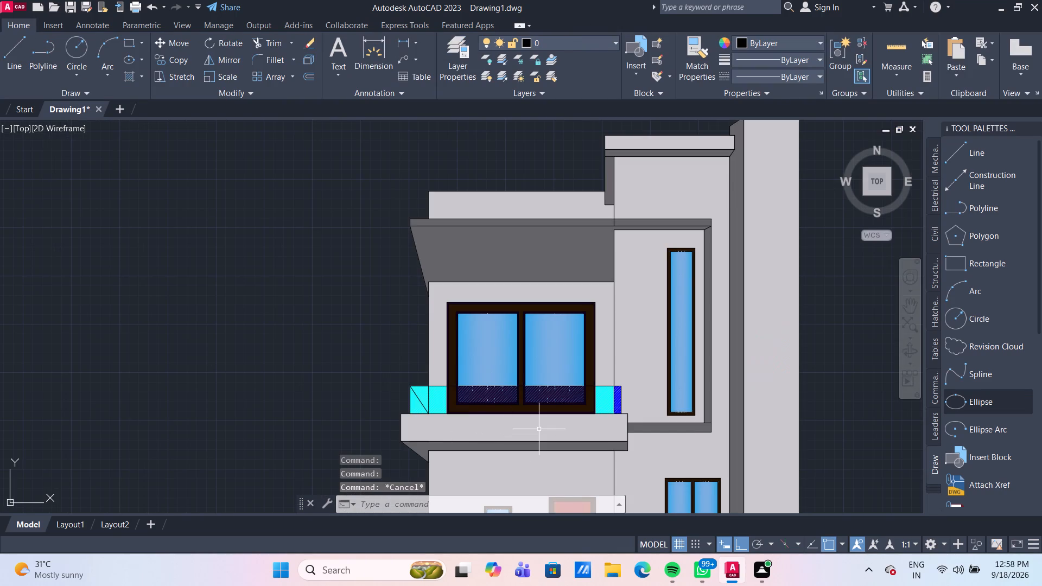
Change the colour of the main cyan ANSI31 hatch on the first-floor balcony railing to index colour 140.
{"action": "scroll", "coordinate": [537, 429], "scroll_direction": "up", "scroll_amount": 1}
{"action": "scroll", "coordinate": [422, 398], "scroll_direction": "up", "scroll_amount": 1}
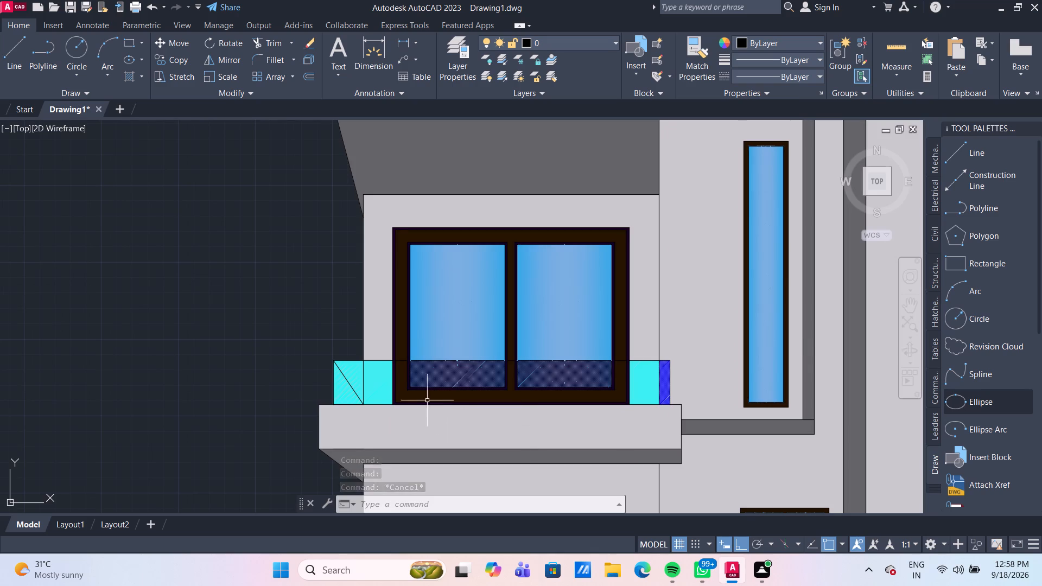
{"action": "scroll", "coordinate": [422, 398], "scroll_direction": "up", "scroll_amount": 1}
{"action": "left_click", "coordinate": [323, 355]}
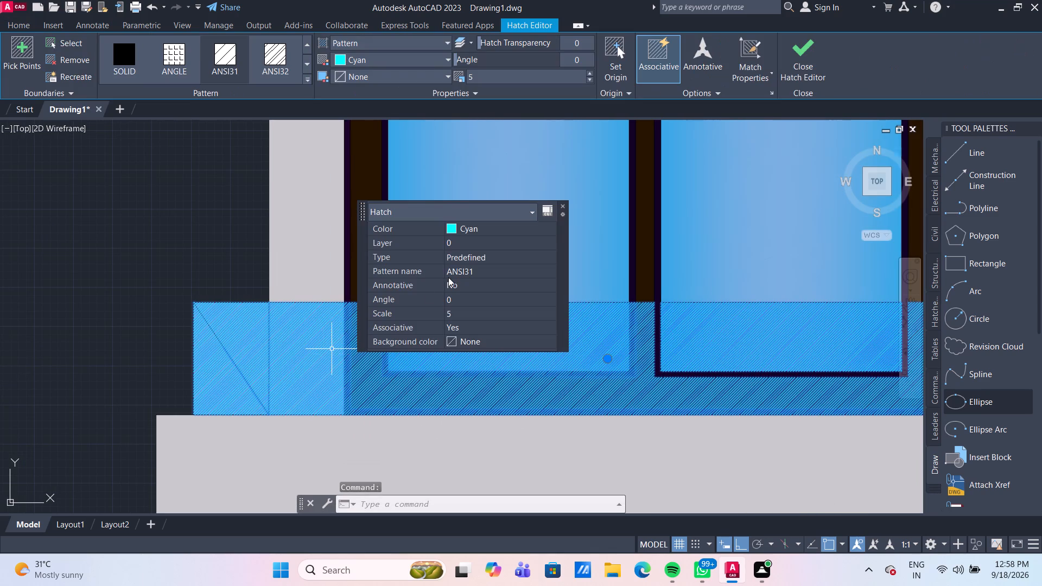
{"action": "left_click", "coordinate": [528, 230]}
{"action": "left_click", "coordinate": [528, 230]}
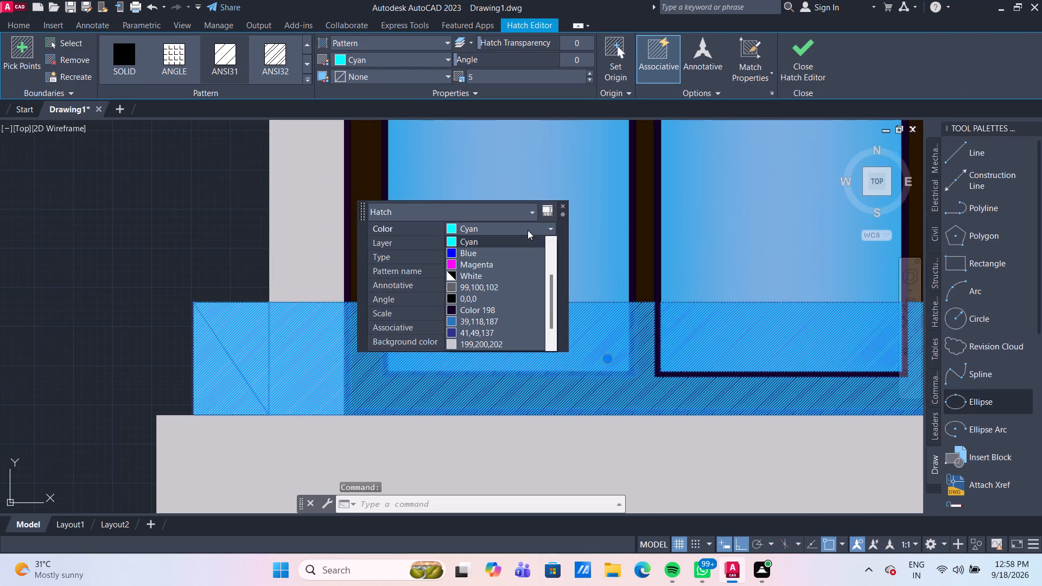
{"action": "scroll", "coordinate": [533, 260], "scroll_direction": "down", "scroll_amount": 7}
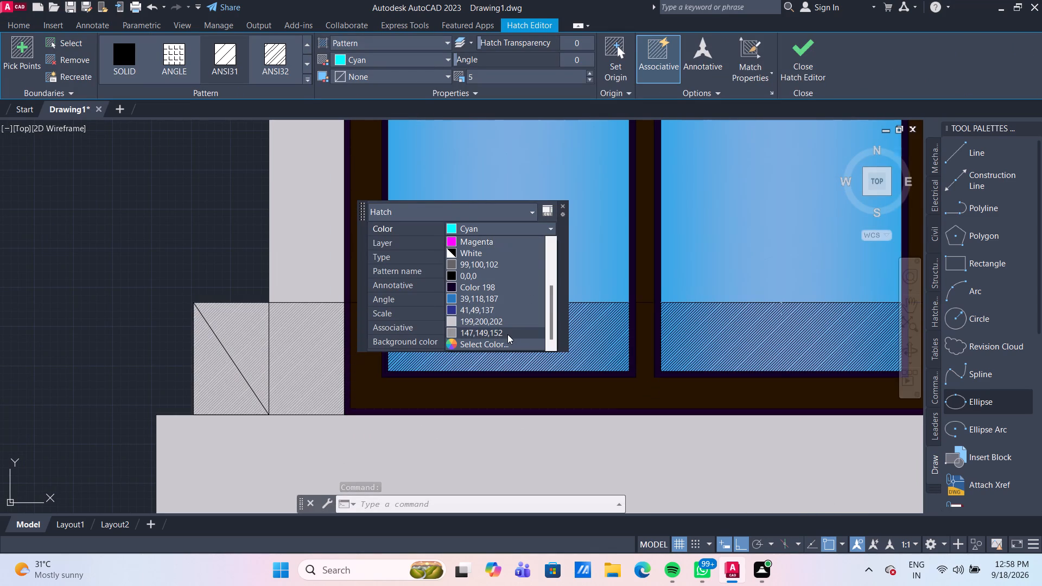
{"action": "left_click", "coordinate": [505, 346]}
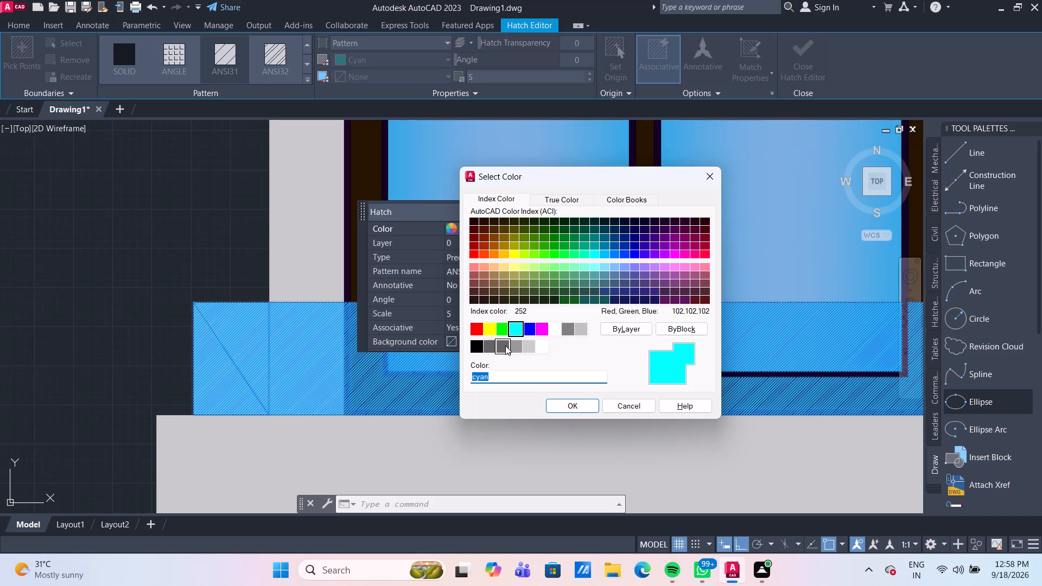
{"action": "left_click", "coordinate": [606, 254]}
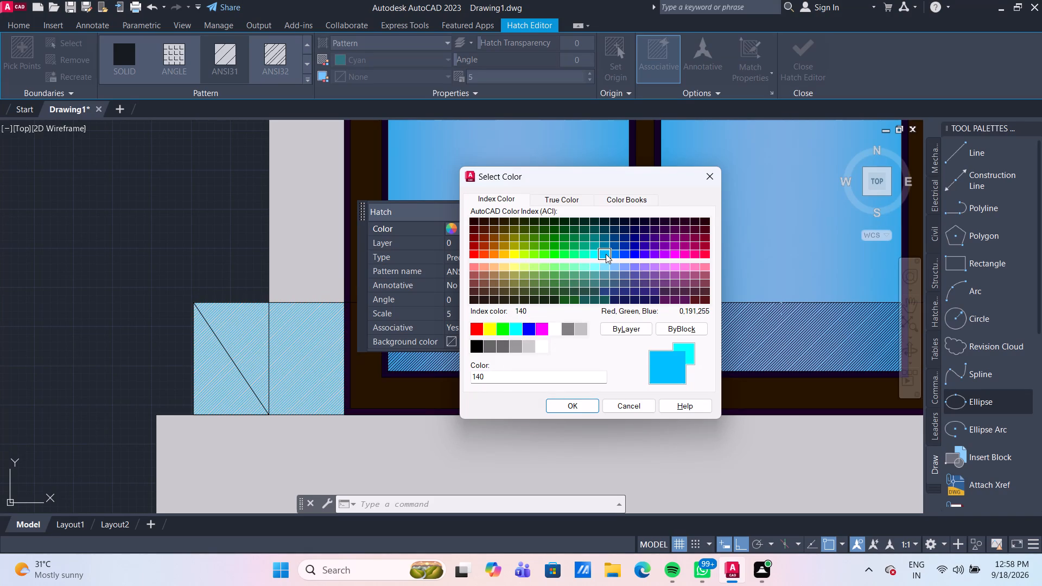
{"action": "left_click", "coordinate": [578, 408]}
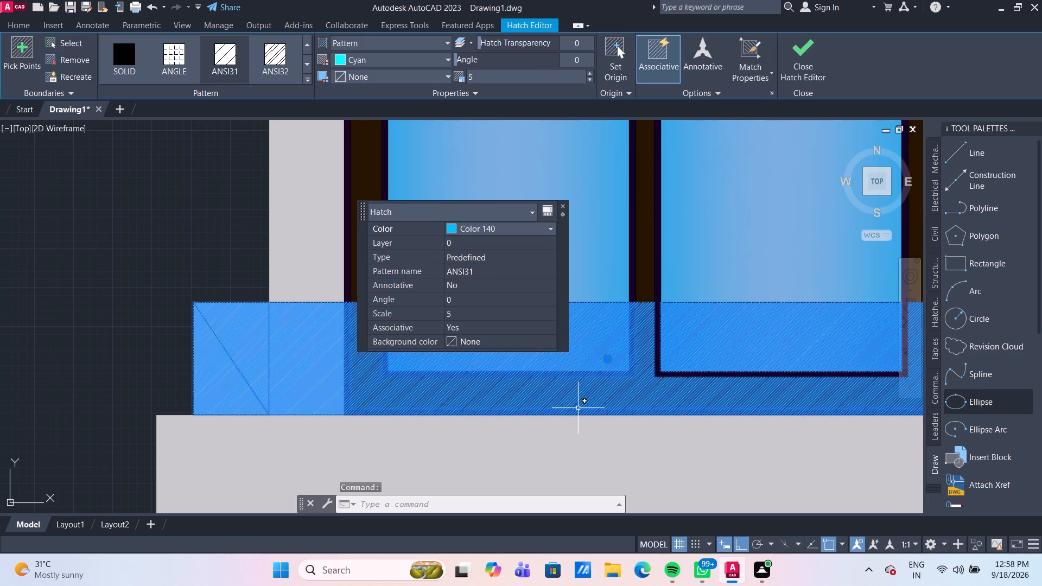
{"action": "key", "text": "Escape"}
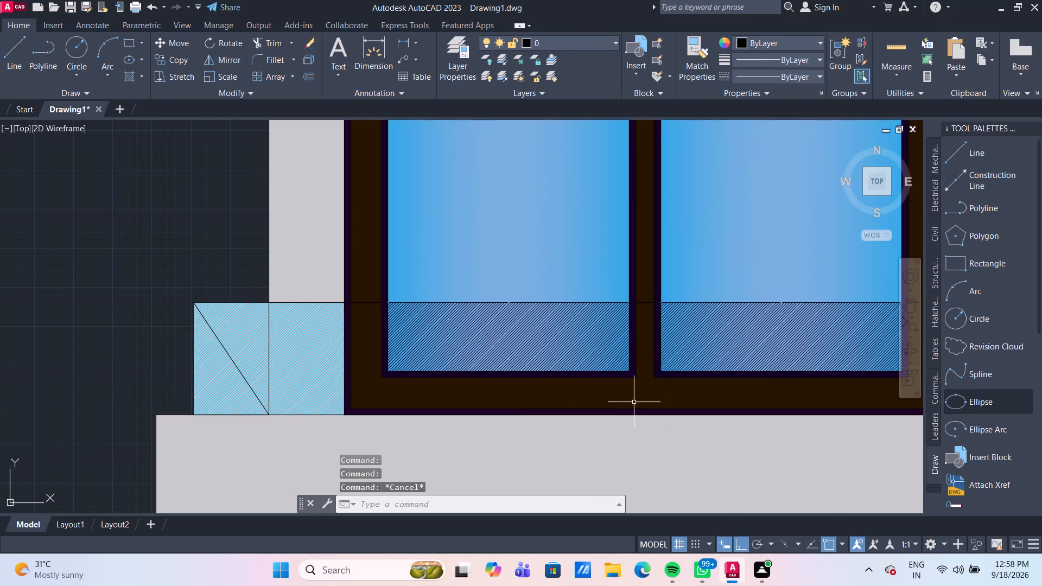
Change the colour of the main ANSI31 hatch on the first-floor balcony railing to index colour 150.
{"action": "scroll", "coordinate": [634, 402], "scroll_direction": "down", "scroll_amount": 4}
{"action": "scroll", "coordinate": [677, 404], "scroll_direction": "up", "scroll_amount": 1}
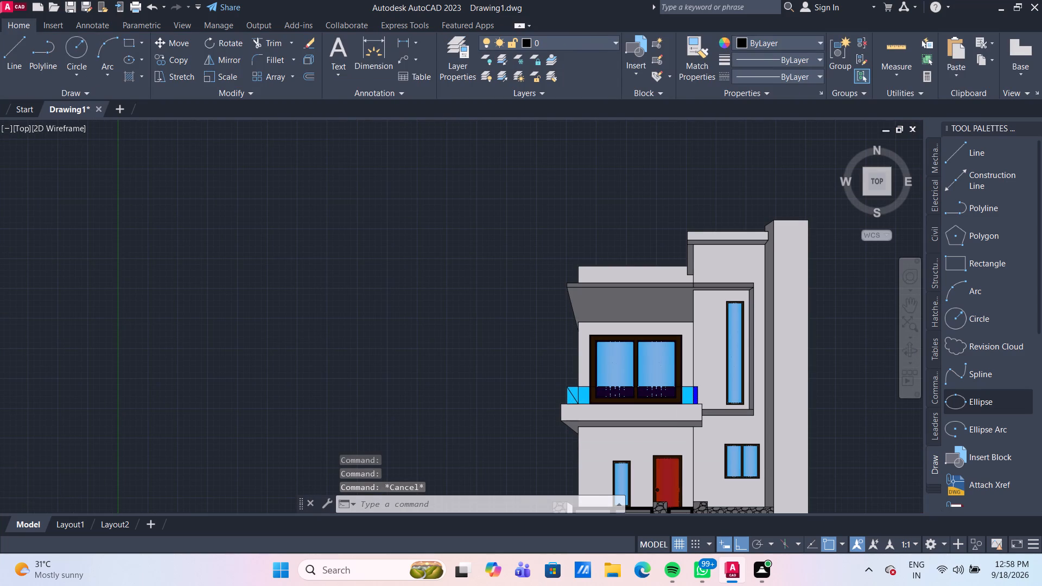
{"action": "scroll", "coordinate": [592, 401], "scroll_direction": "up", "scroll_amount": 3}
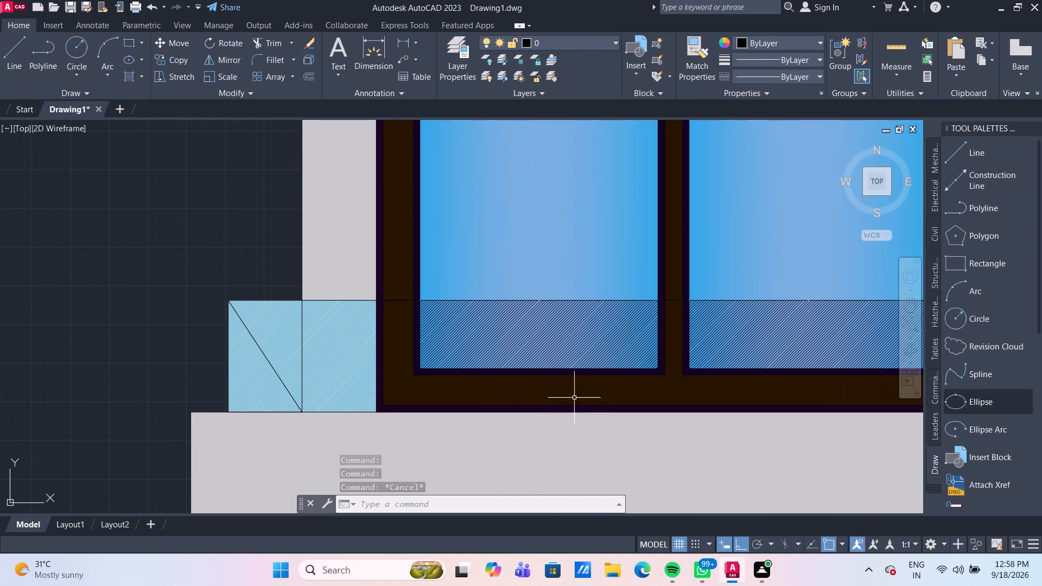
{"action": "left_click", "coordinate": [339, 334]}
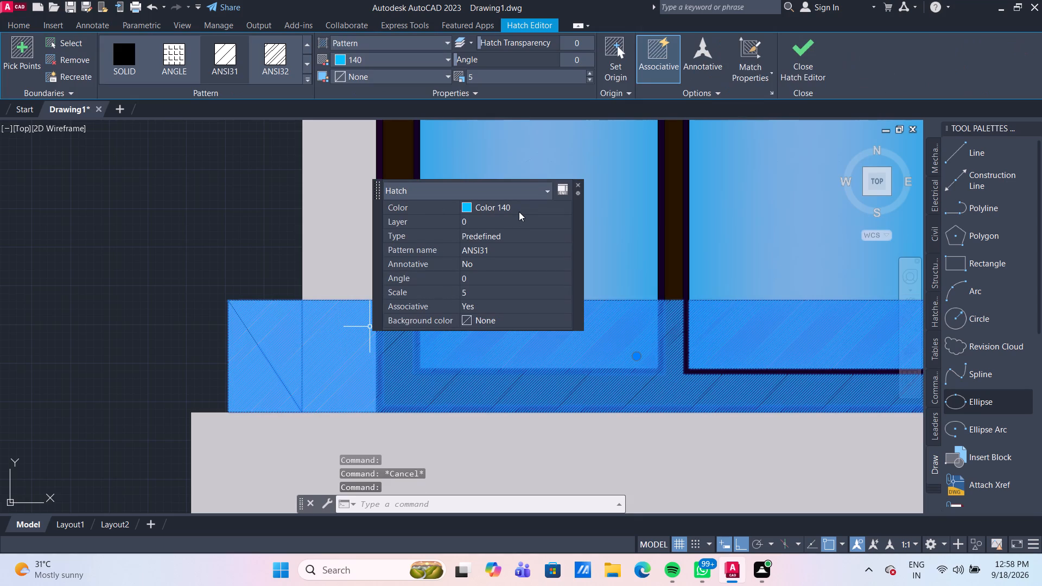
{"action": "left_click", "coordinate": [519, 209]}
{"action": "left_click", "coordinate": [519, 209]}
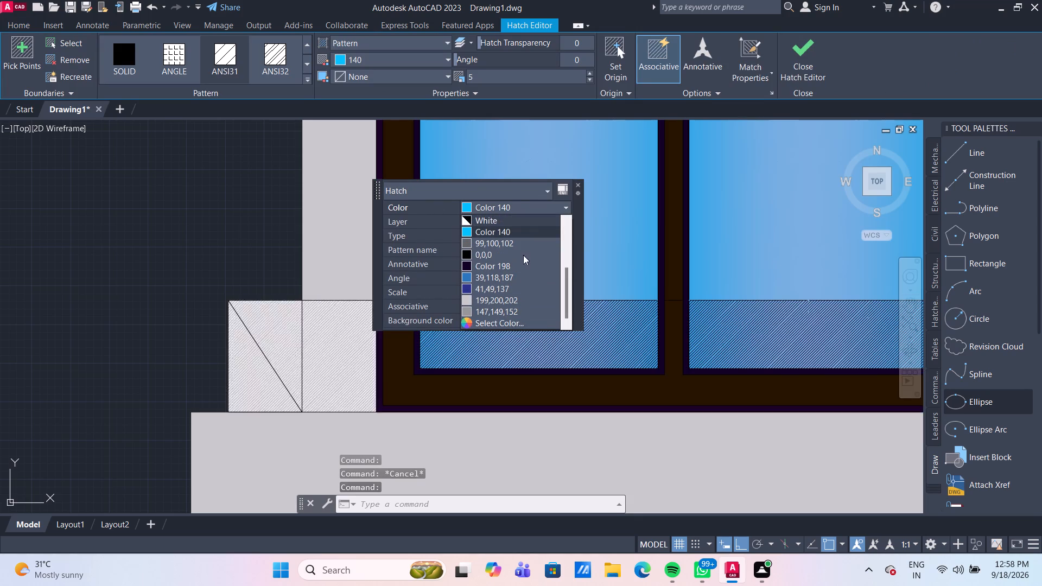
{"action": "scroll", "coordinate": [528, 282], "scroll_direction": "down", "scroll_amount": 4}
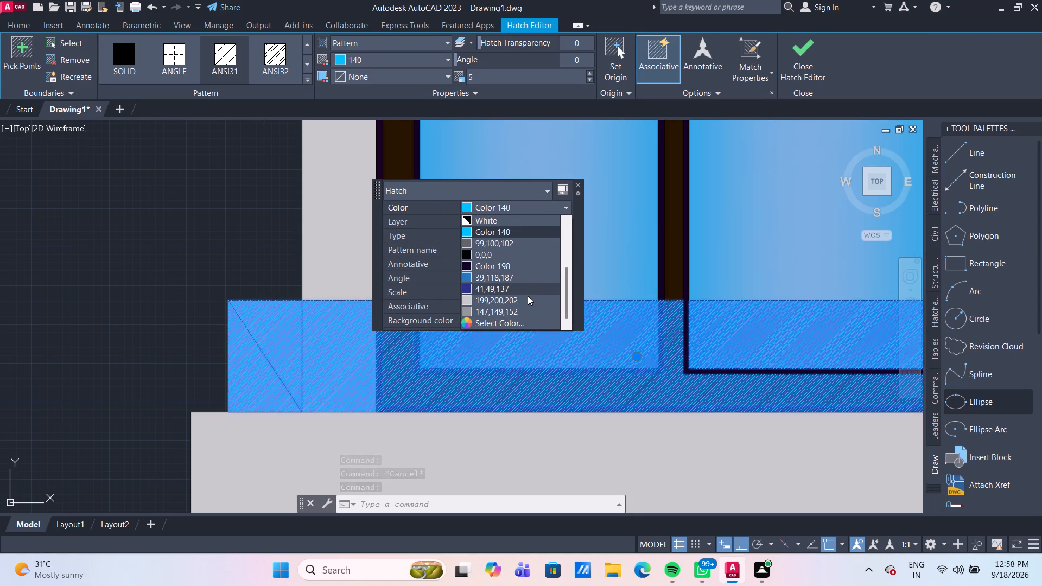
{"action": "scroll", "coordinate": [528, 296], "scroll_direction": "down", "scroll_amount": 6}
{"action": "left_click", "coordinate": [529, 323]}
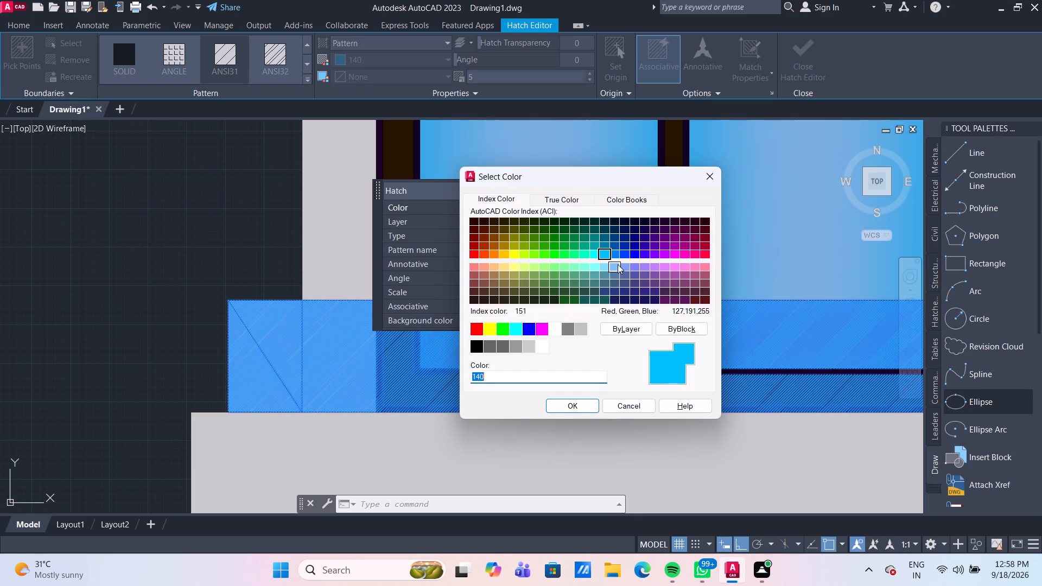
{"action": "left_click", "coordinate": [645, 253]}
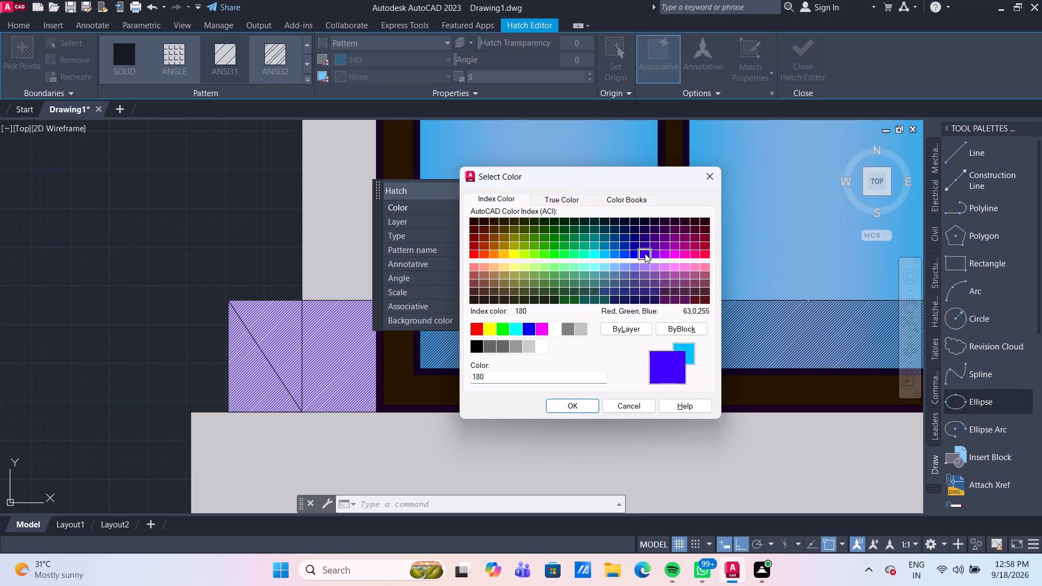
{"action": "left_click", "coordinate": [615, 253]}
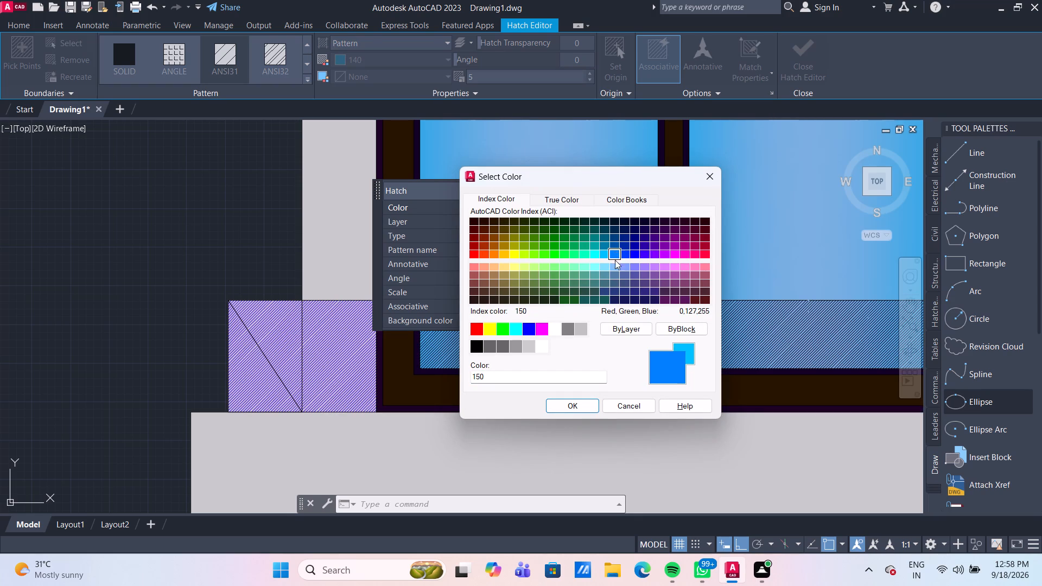
{"action": "left_click", "coordinate": [581, 407]}
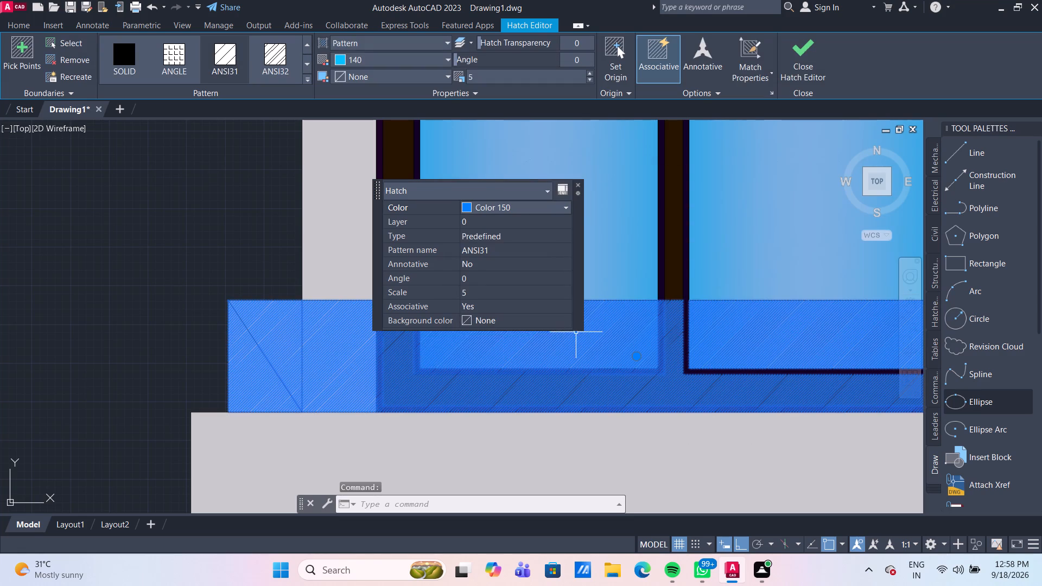
{"action": "key", "text": "Escape"}
Change the narrow blue ANSI31 hatch at the right end of the balcony railing to Color 150.
{"action": "scroll", "coordinate": [452, 364], "scroll_direction": "down", "scroll_amount": 3}
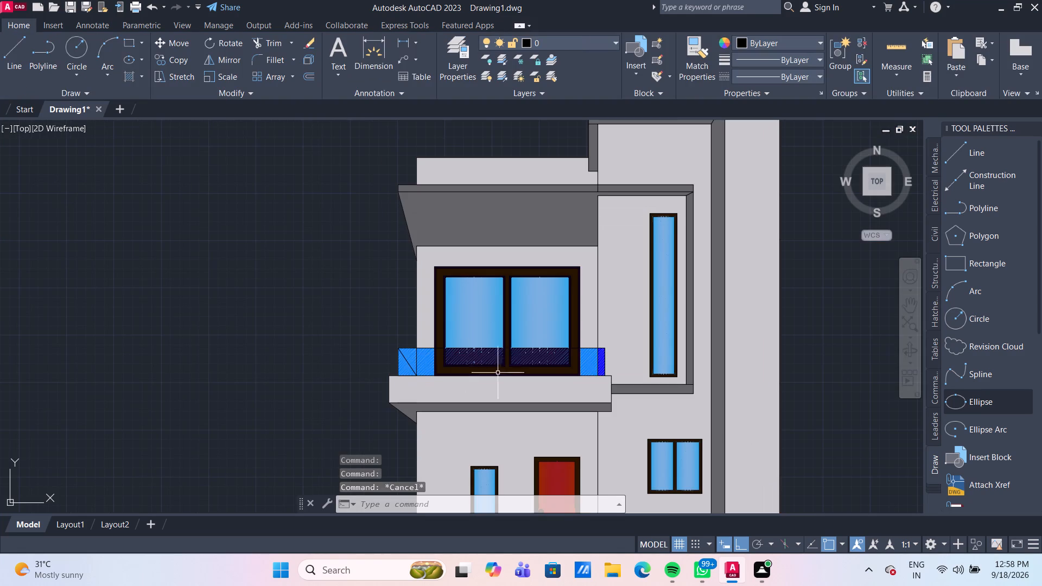
{"action": "scroll", "coordinate": [584, 380], "scroll_direction": "down", "scroll_amount": 2}
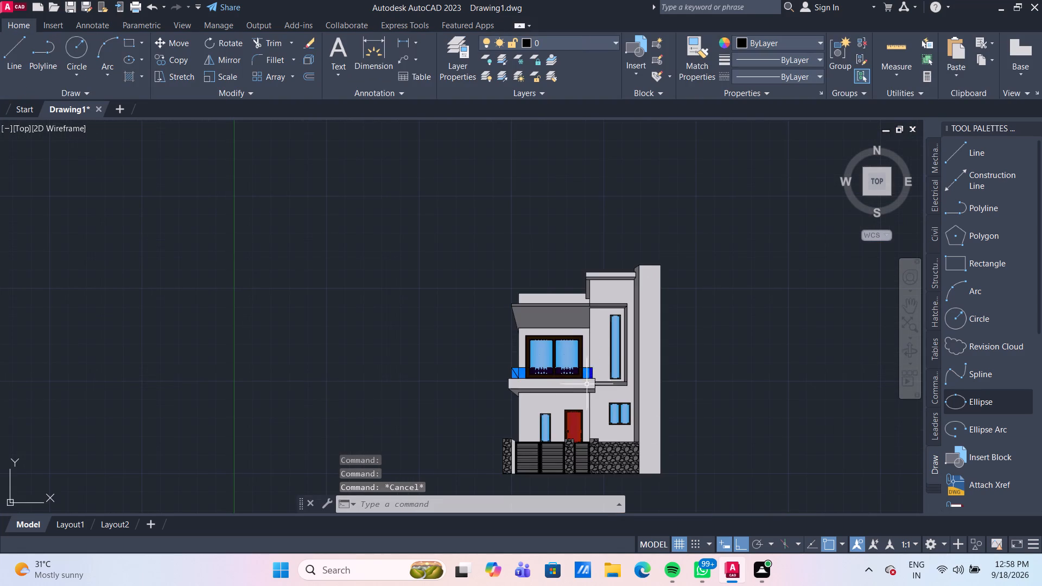
{"action": "scroll", "coordinate": [594, 391], "scroll_direction": "up", "scroll_amount": 2}
{"action": "scroll", "coordinate": [589, 343], "scroll_direction": "up", "scroll_amount": 2}
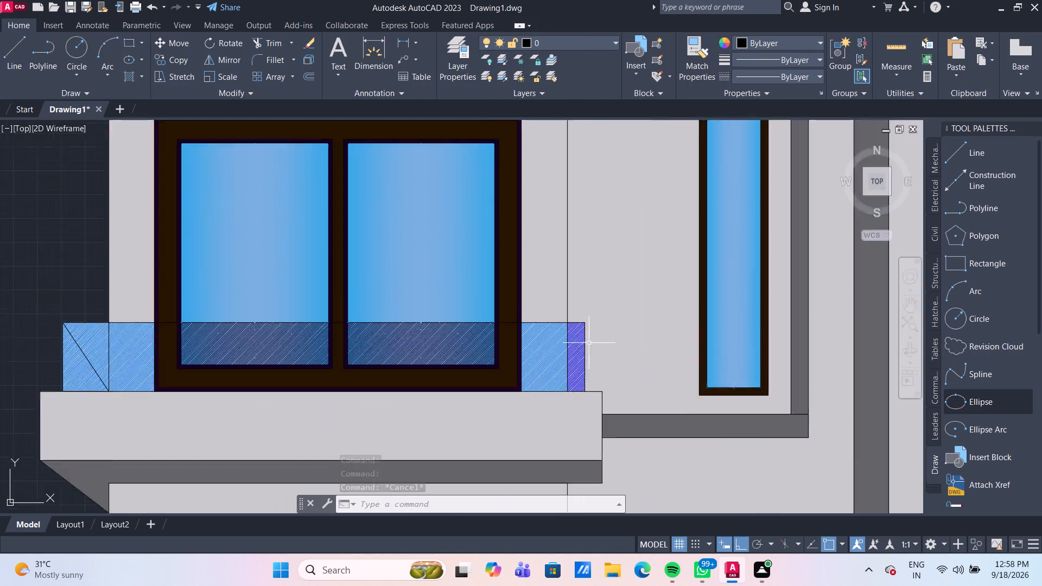
{"action": "scroll", "coordinate": [589, 343], "scroll_direction": "up", "scroll_amount": 1}
{"action": "left_click", "coordinate": [573, 343]}
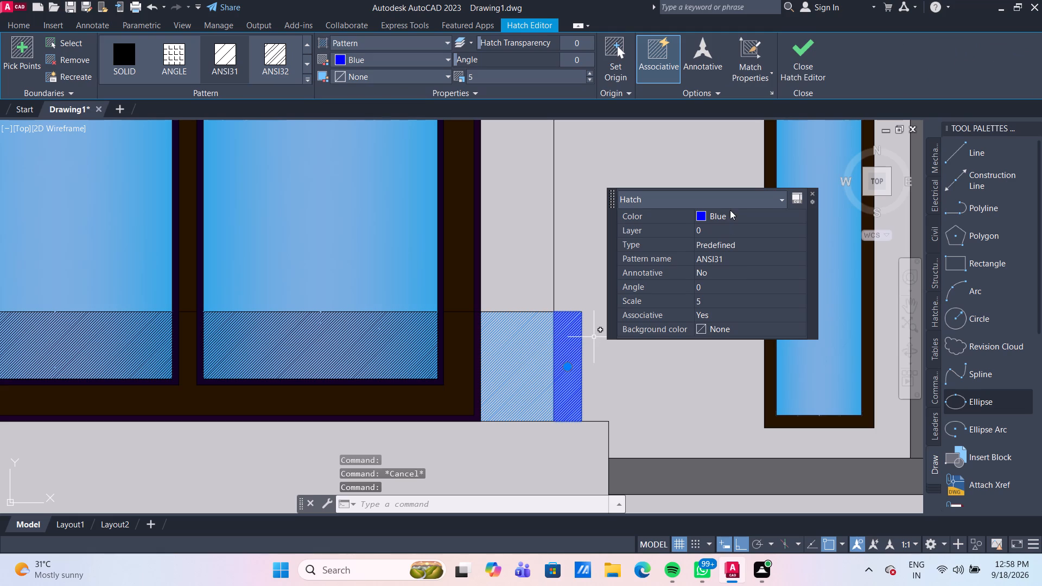
{"action": "left_click", "coordinate": [730, 214]}
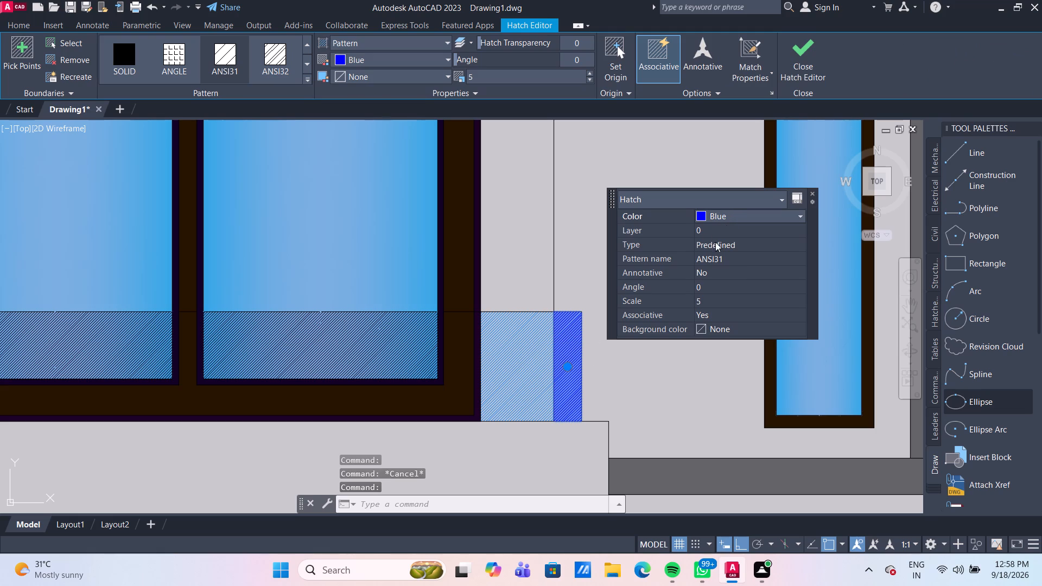
{"action": "left_click", "coordinate": [720, 217]}
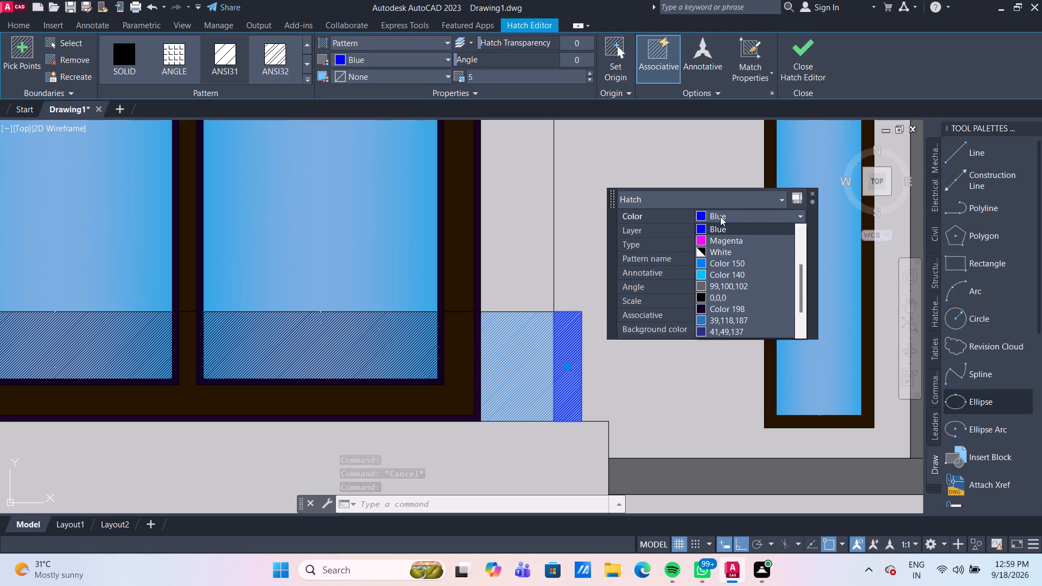
{"action": "left_click", "coordinate": [721, 264]}
{"action": "key", "text": "Escape"}
{"action": "key", "text": "Escape"}
Change the dark ANSI31 railing hatch across the balcony window's left pane to Color 150.
{"action": "scroll", "coordinate": [660, 371], "scroll_direction": "down", "scroll_amount": 1}
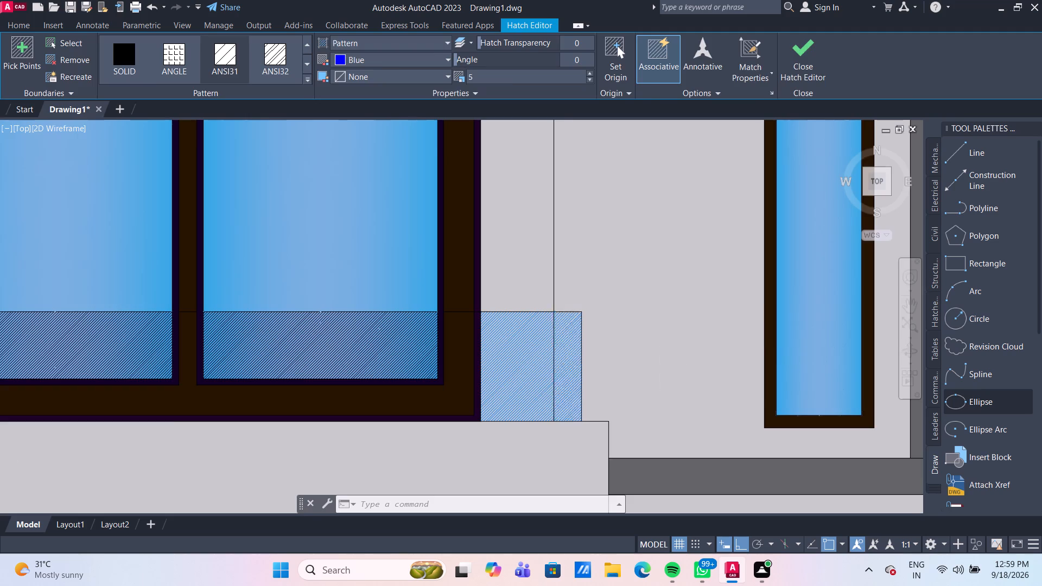
{"action": "scroll", "coordinate": [660, 374], "scroll_direction": "down", "scroll_amount": 2}
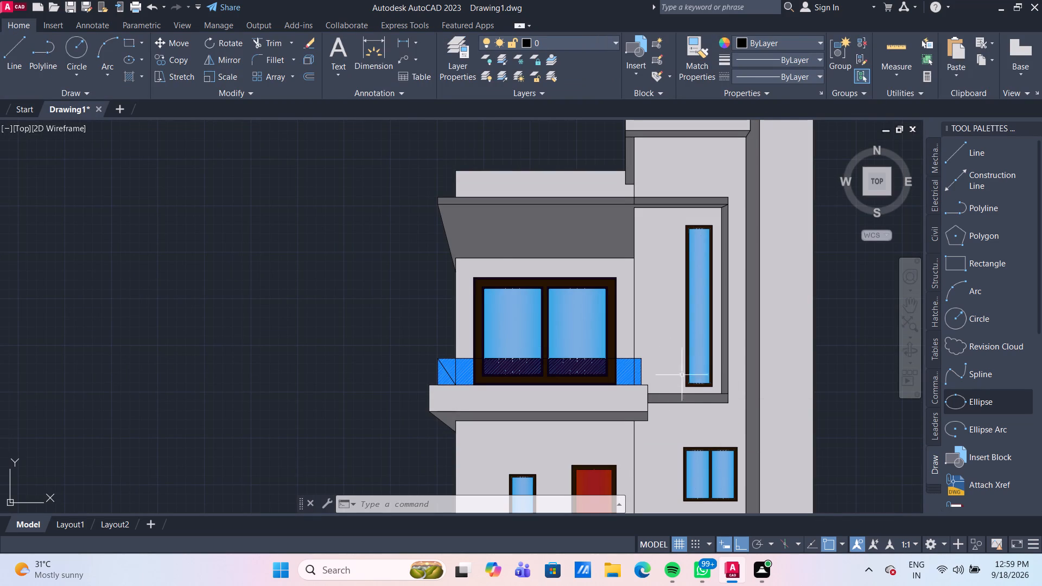
{"action": "scroll", "coordinate": [620, 362], "scroll_direction": "up", "scroll_amount": 3}
{"action": "scroll", "coordinate": [621, 362], "scroll_direction": "down", "scroll_amount": 2}
{"action": "scroll", "coordinate": [664, 406], "scroll_direction": "down", "scroll_amount": 2}
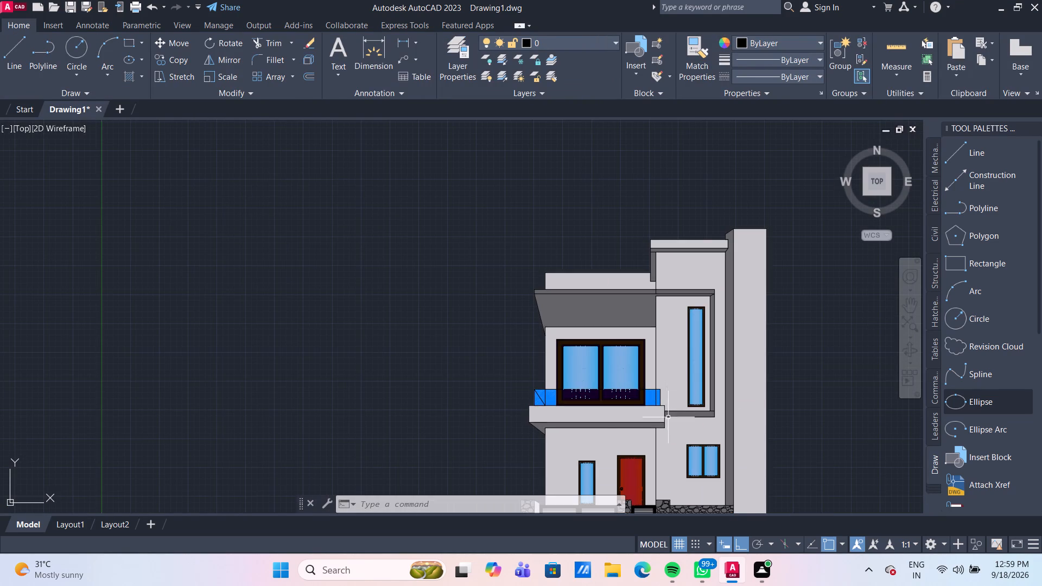
{"action": "scroll", "coordinate": [675, 429], "scroll_direction": "up", "scroll_amount": 2}
{"action": "scroll", "coordinate": [562, 359], "scroll_direction": "up", "scroll_amount": 2}
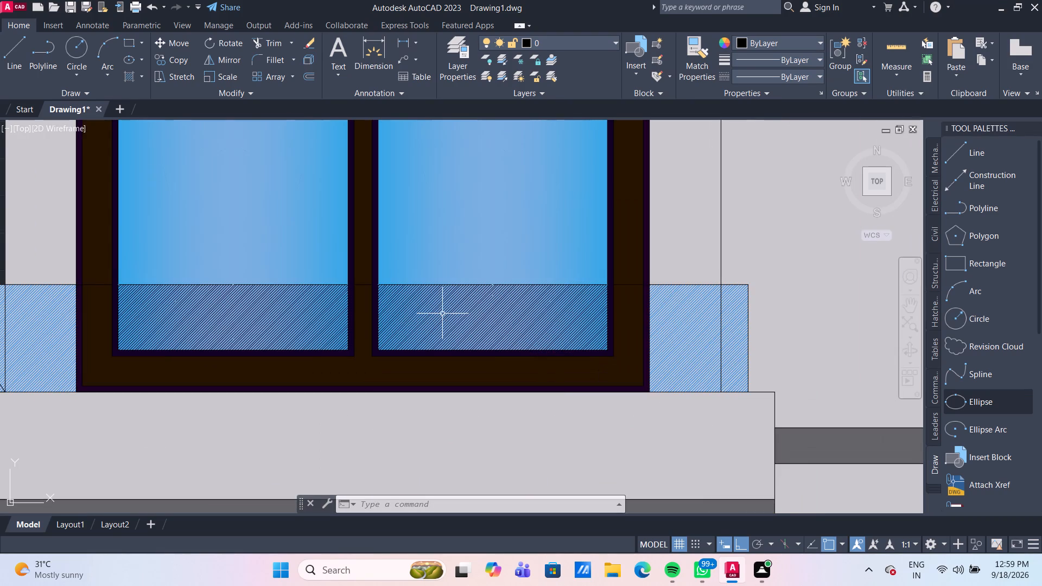
{"action": "left_click", "coordinate": [289, 310]}
{"action": "scroll", "coordinate": [302, 315], "scroll_direction": "down", "scroll_amount": 1}
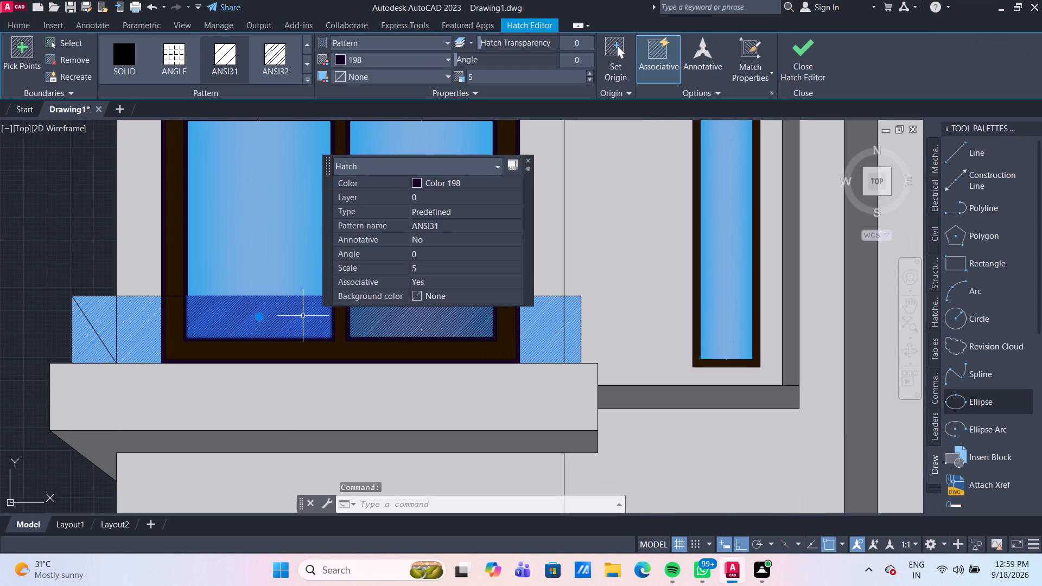
{"action": "scroll", "coordinate": [293, 294], "scroll_direction": "up", "scroll_amount": 1}
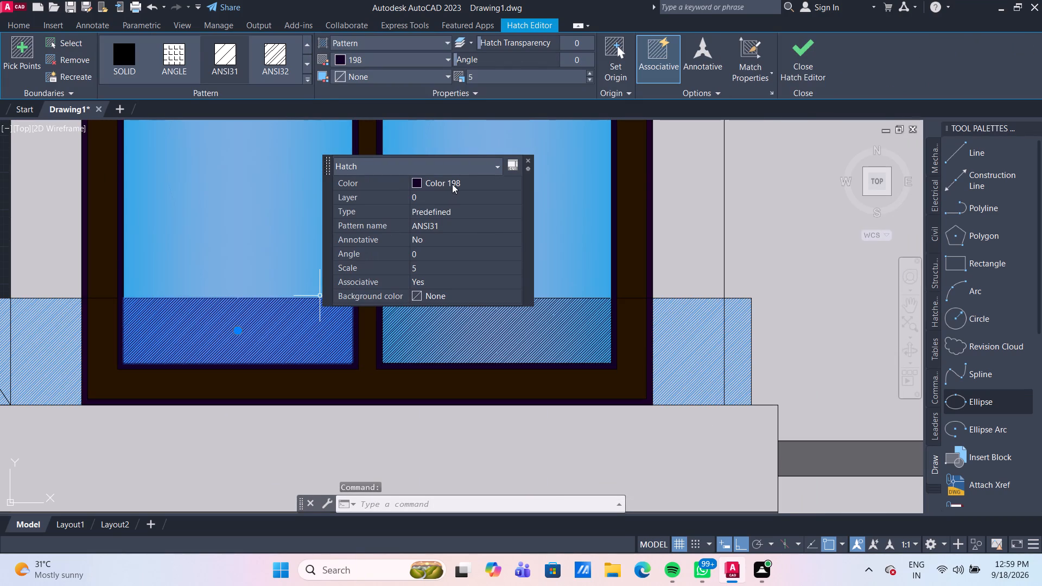
{"action": "left_click", "coordinate": [452, 184]}
{"action": "left_click", "coordinate": [452, 184]}
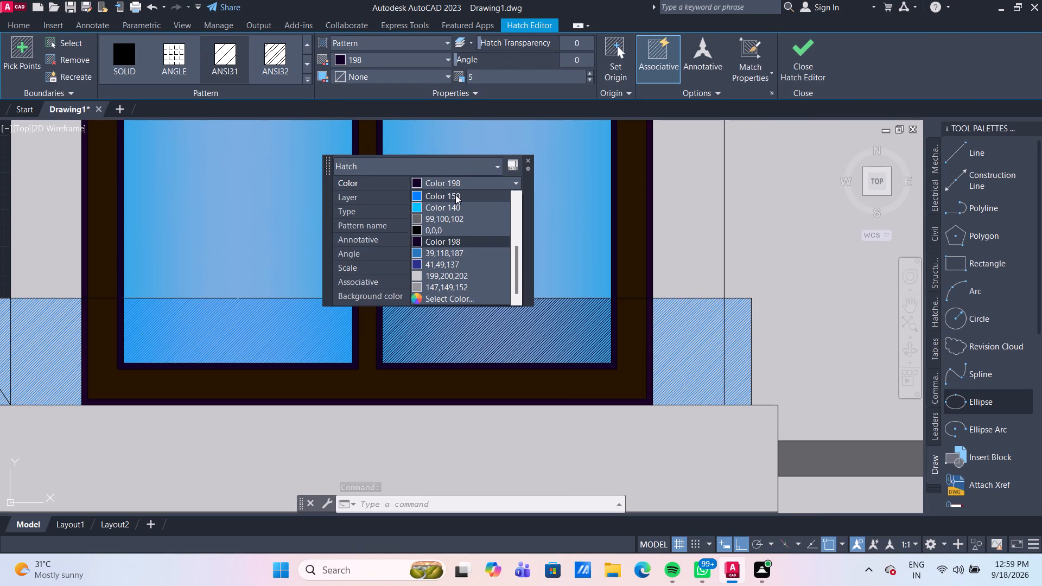
{"action": "left_click", "coordinate": [455, 195]}
{"action": "key", "text": "Escape"}
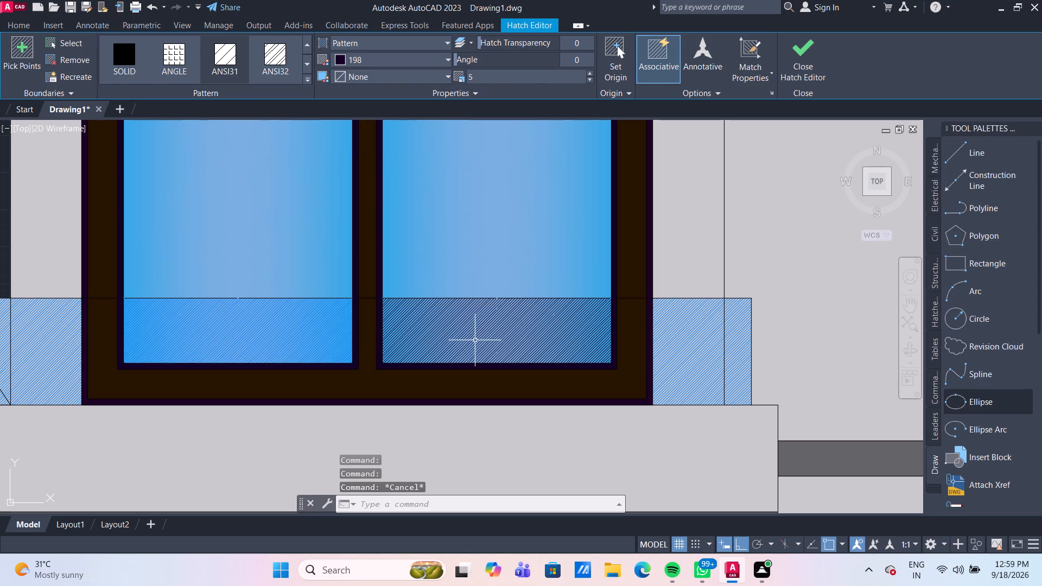
Change the dark ANSI31 railing hatch across the balcony window's right pane to Color 150.
{"action": "left_click", "coordinate": [478, 341]}
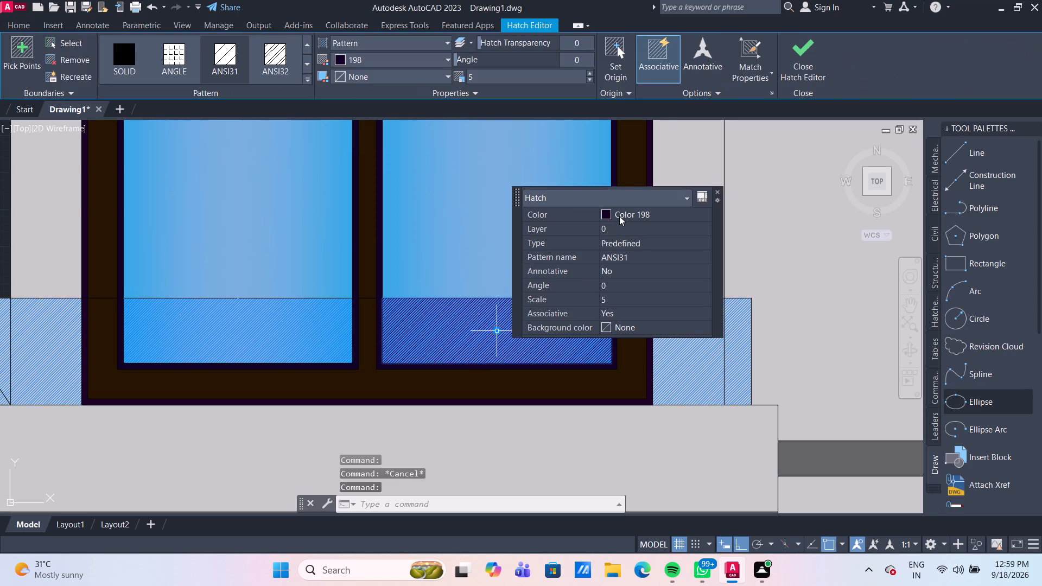
{"action": "left_click", "coordinate": [619, 216]}
{"action": "left_click", "coordinate": [619, 216]}
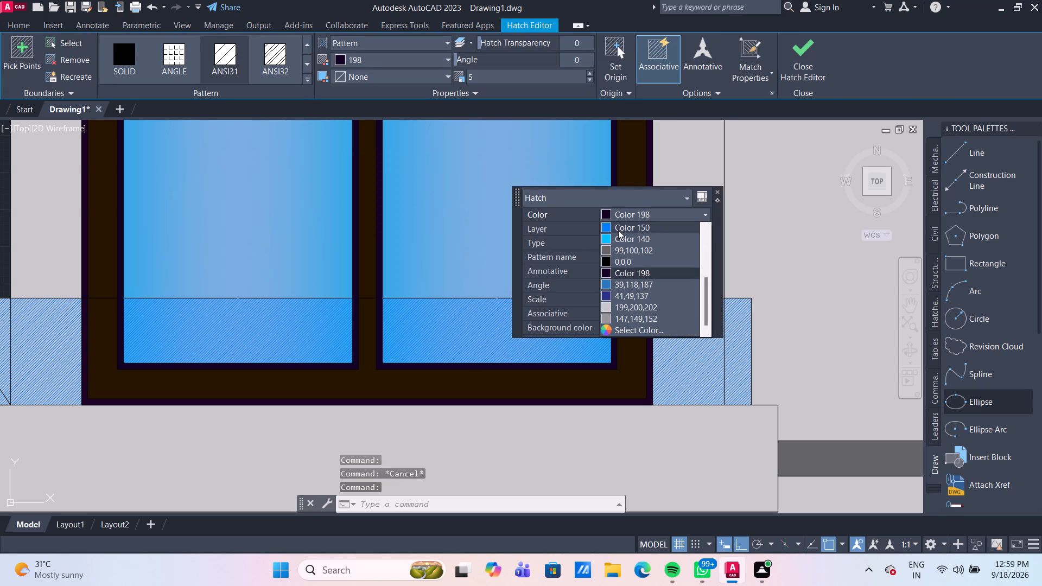
{"action": "left_click", "coordinate": [618, 230]}
{"action": "key", "text": "Escape"}
{"action": "key", "text": "Escape"}
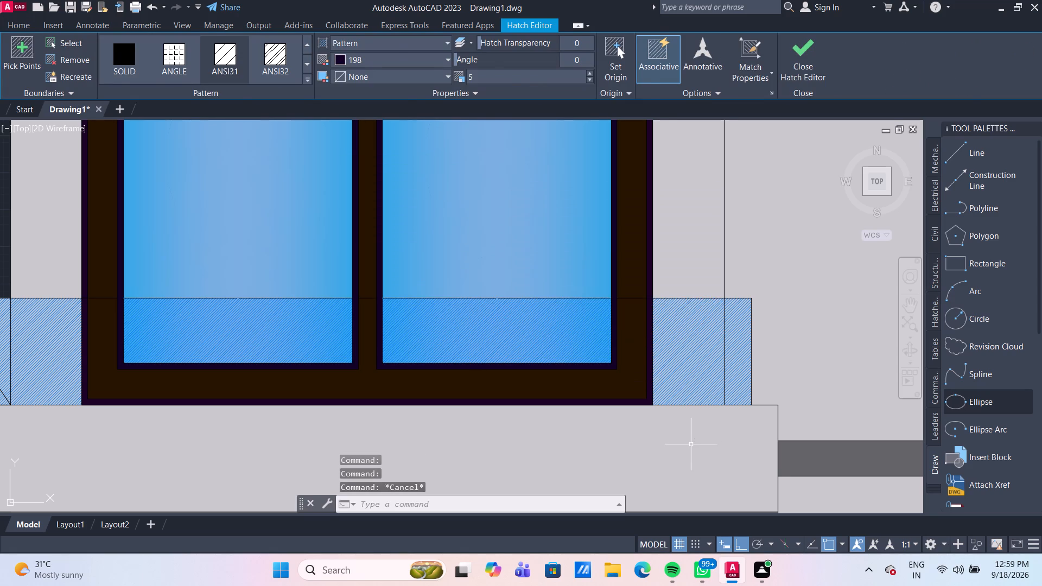
{"action": "scroll", "coordinate": [683, 447], "scroll_direction": "down", "scroll_amount": 4}
{"action": "middle_click_drag", "start_coordinate": [693, 480], "coordinate": [703, 411]}
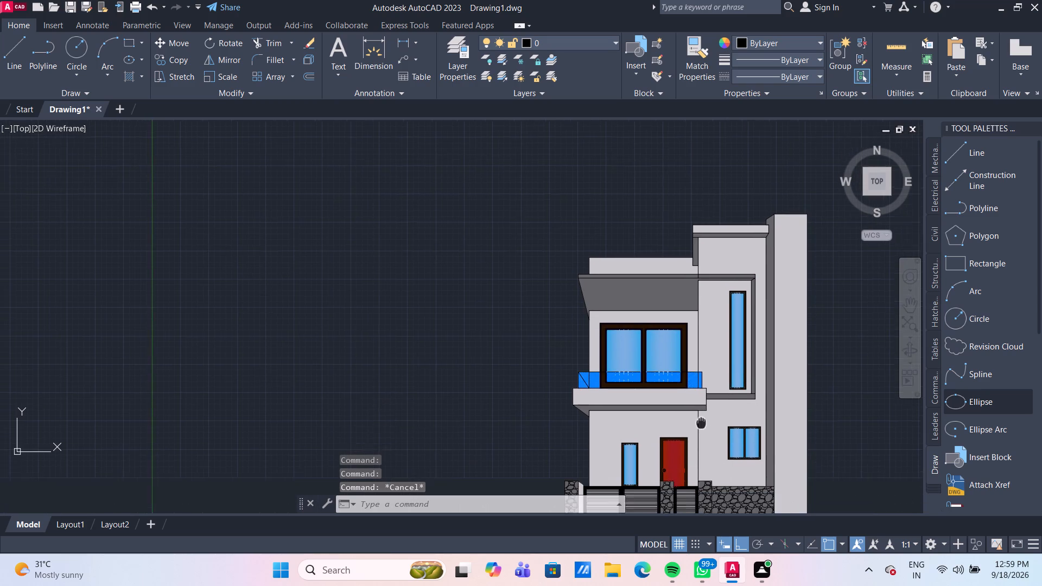
Examine the hatched building elevation from the roof and balcony railing to the ground floor and stone wall.
{"action": "middle_click_drag", "start_coordinate": [703, 411], "coordinate": [690, 384]}
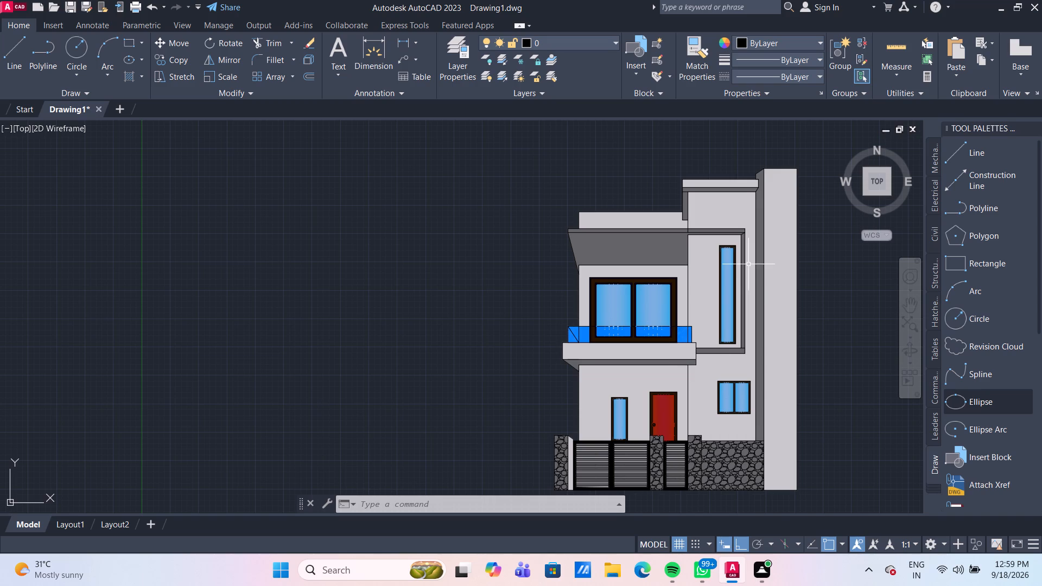
{"action": "scroll", "coordinate": [732, 238], "scroll_direction": "up", "scroll_amount": 2}
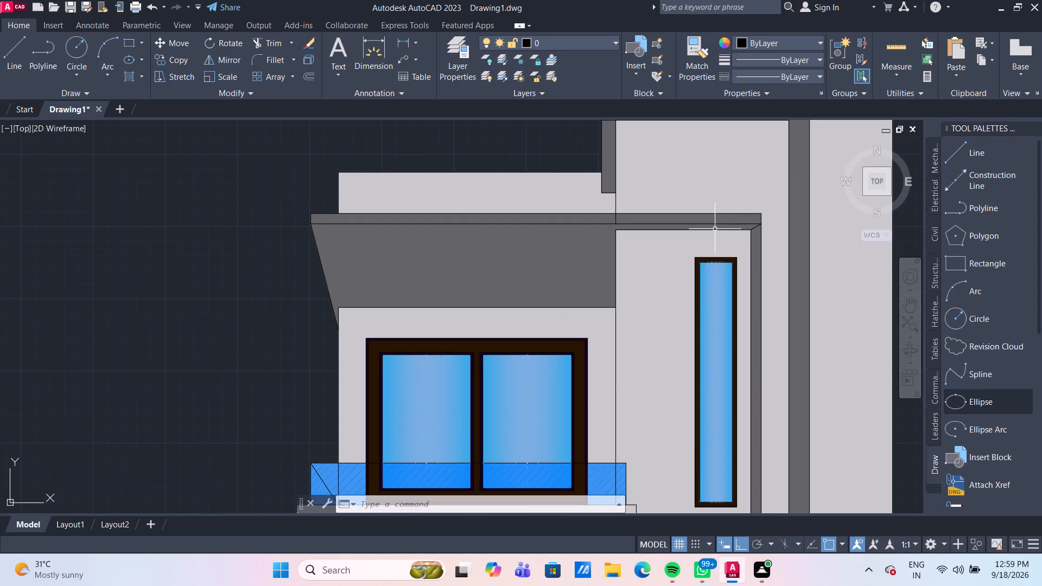
{"action": "scroll", "coordinate": [703, 227], "scroll_direction": "down", "scroll_amount": 2}
{"action": "middle_click_drag", "start_coordinate": [723, 237], "coordinate": [527, 210]}
{"action": "scroll", "coordinate": [564, 203], "scroll_direction": "down", "scroll_amount": 1}
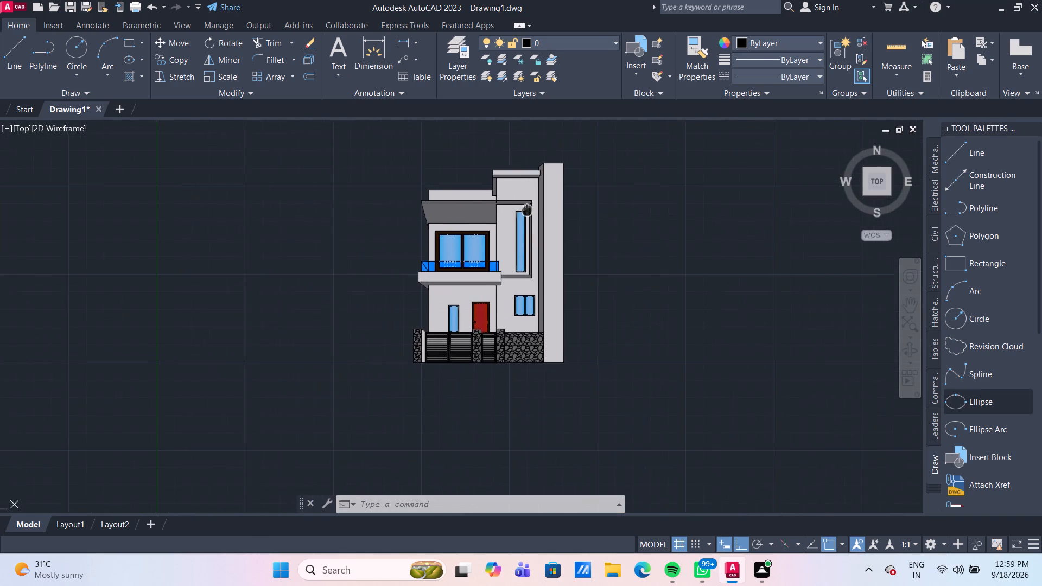
{"action": "middle_click_drag", "start_coordinate": [527, 210], "coordinate": [479, 230]}
{"action": "scroll", "coordinate": [479, 230], "scroll_direction": "up", "scroll_amount": 1}
{"action": "middle_click_drag", "start_coordinate": [488, 242], "coordinate": [493, 226]}
{"action": "scroll", "coordinate": [488, 240], "scroll_direction": "up", "scroll_amount": 1}
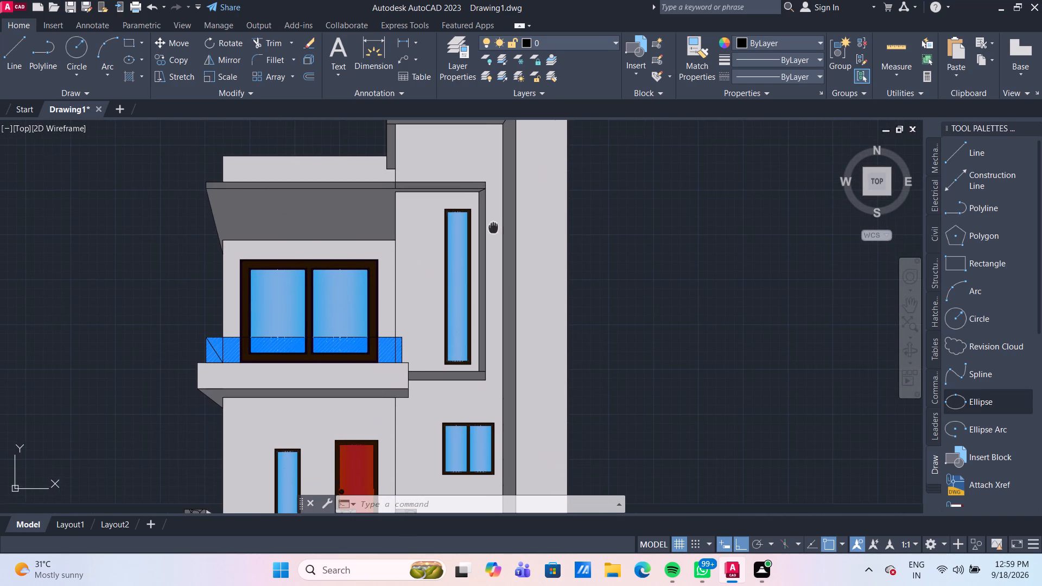
{"action": "scroll", "coordinate": [598, 371], "scroll_direction": "up", "scroll_amount": 1}
{"action": "middle_click_drag", "start_coordinate": [600, 364], "coordinate": [690, 205]}
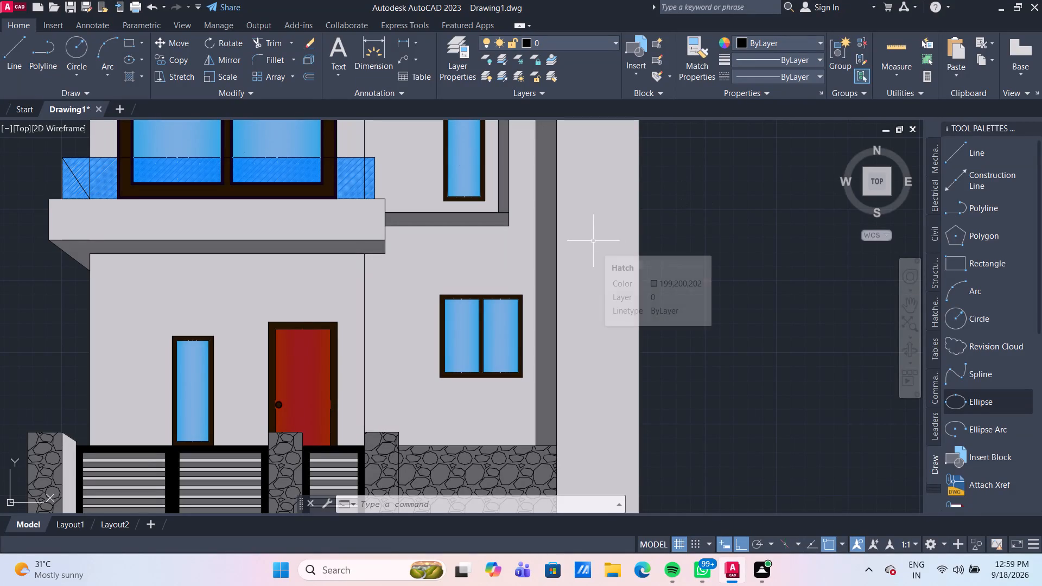
Open DesignCenter and browse the blocks in the Plant Process.dwg sample drawing under en-us DesignCenter.
{"action": "key", "text": "ctrl+2"}
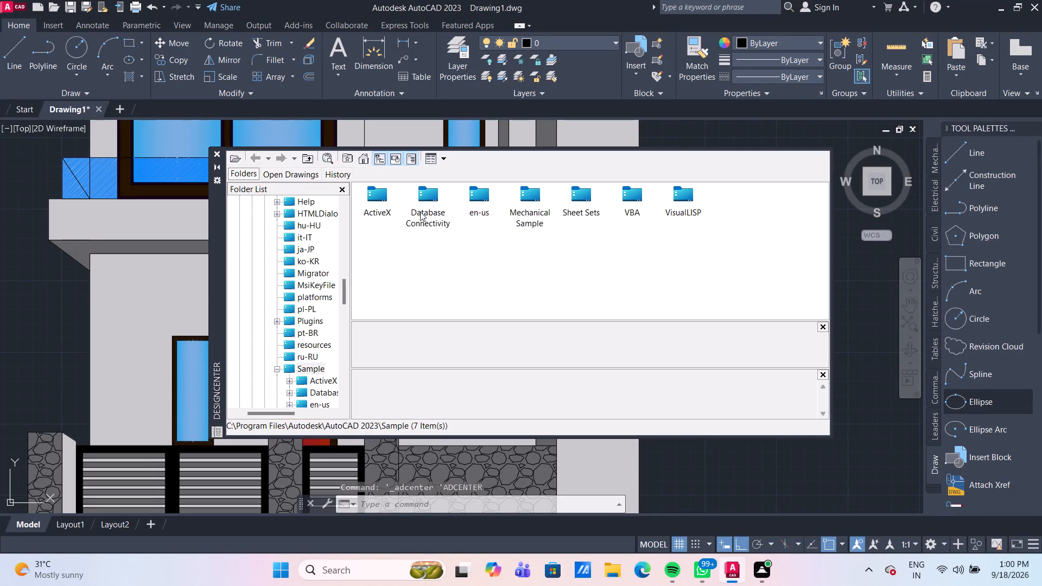
{"action": "double_click", "coordinate": [482, 200]}
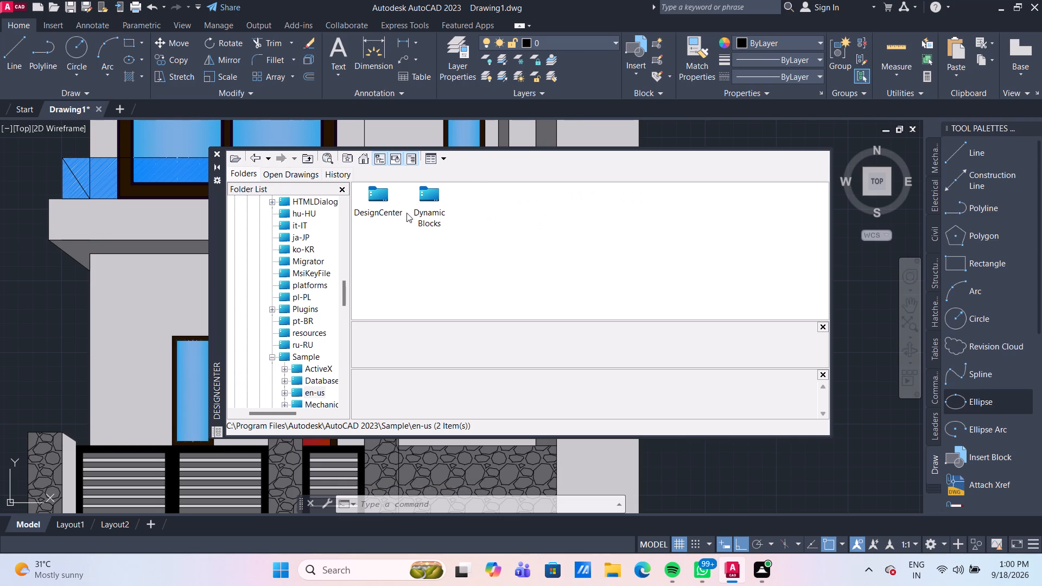
{"action": "double_click", "coordinate": [382, 201]}
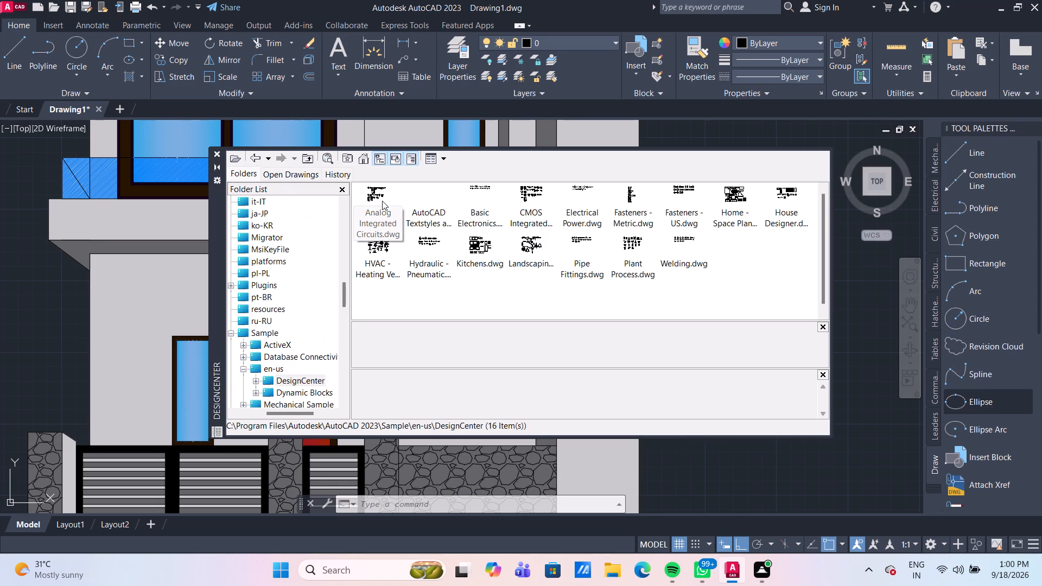
{"action": "scroll", "coordinate": [495, 248], "scroll_direction": "up", "scroll_amount": 3}
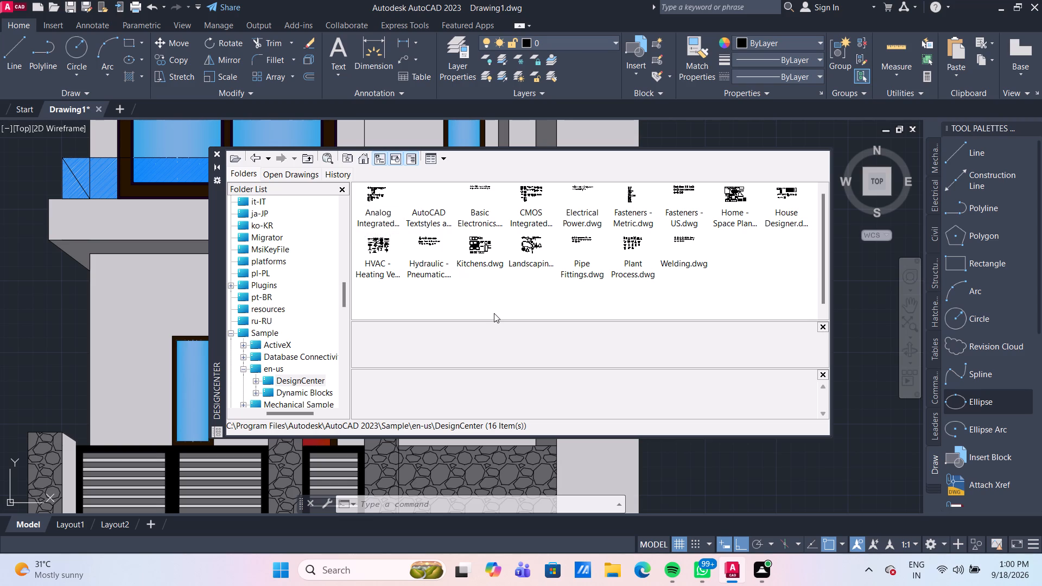
{"action": "scroll", "coordinate": [696, 271], "scroll_direction": "up", "scroll_amount": 2, "text": "ctrl"}
{"action": "left_click_drag", "start_coordinate": [1014, 327], "coordinate": [993, 335]}
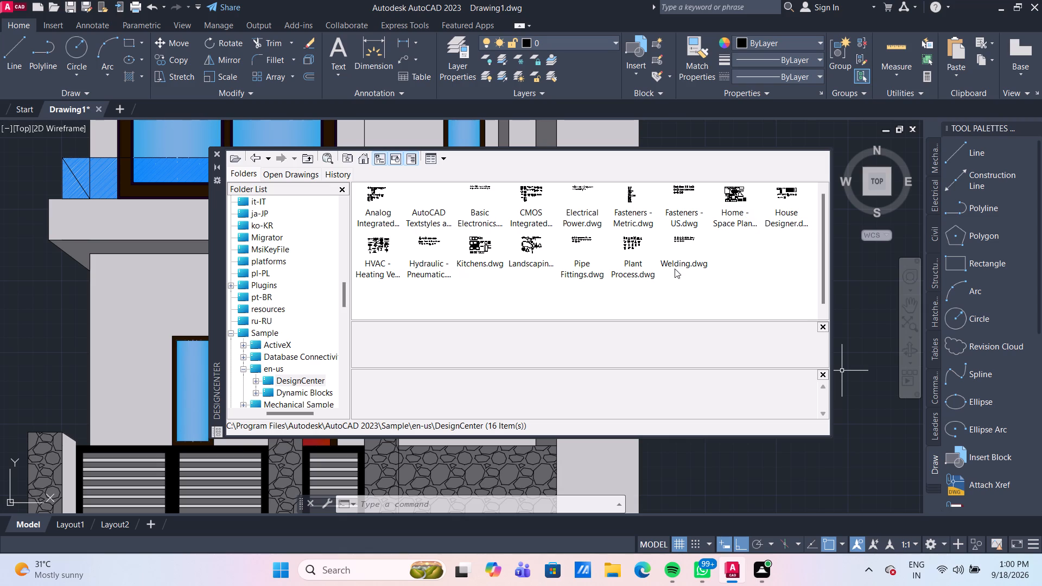
{"action": "left_click", "coordinate": [642, 285]}
{"action": "double_click", "coordinate": [628, 245]}
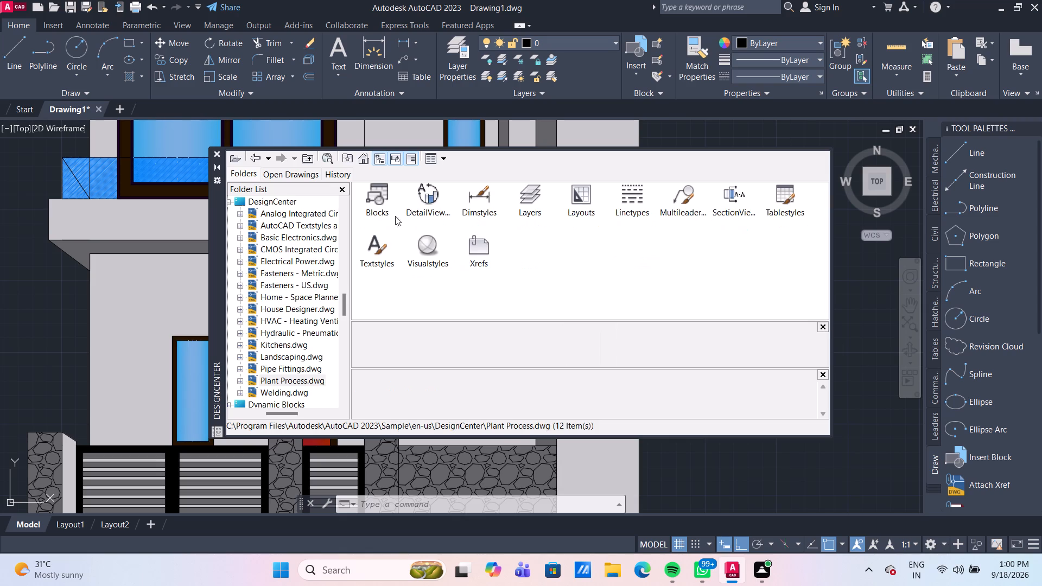
{"action": "double_click", "coordinate": [378, 203]}
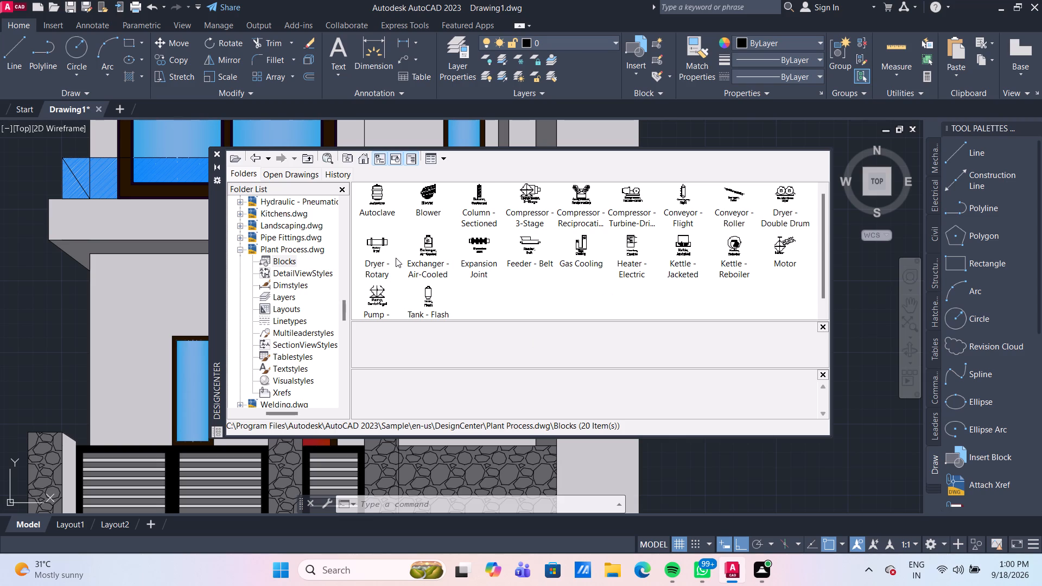
Go back to the sample drawings, look through the blocks of Landscaping.dwg, and close DesignCenter.
{"action": "left_click", "coordinate": [255, 161]}
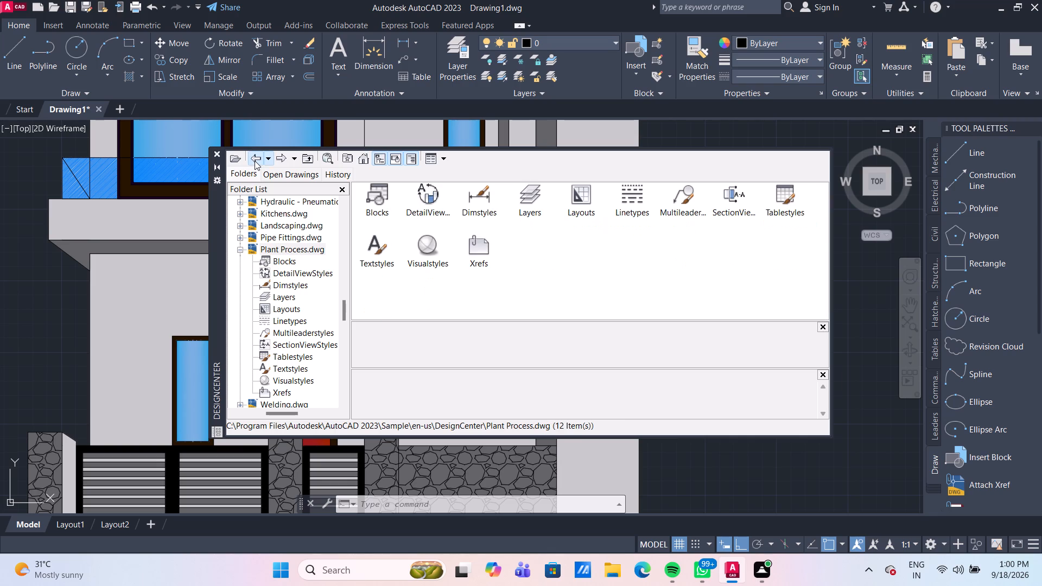
{"action": "left_click", "coordinate": [255, 161]}
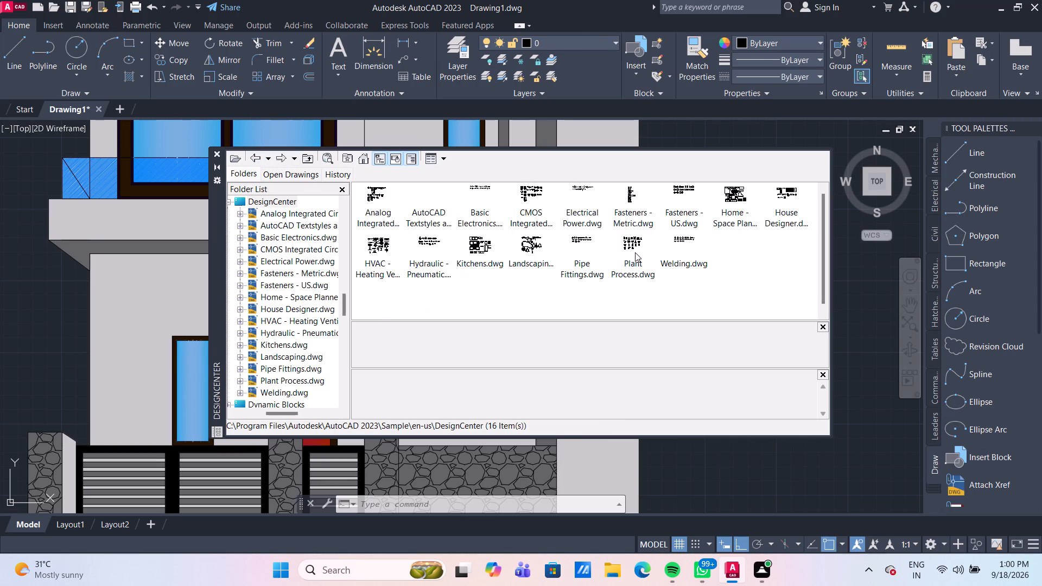
{"action": "double_click", "coordinate": [533, 249]}
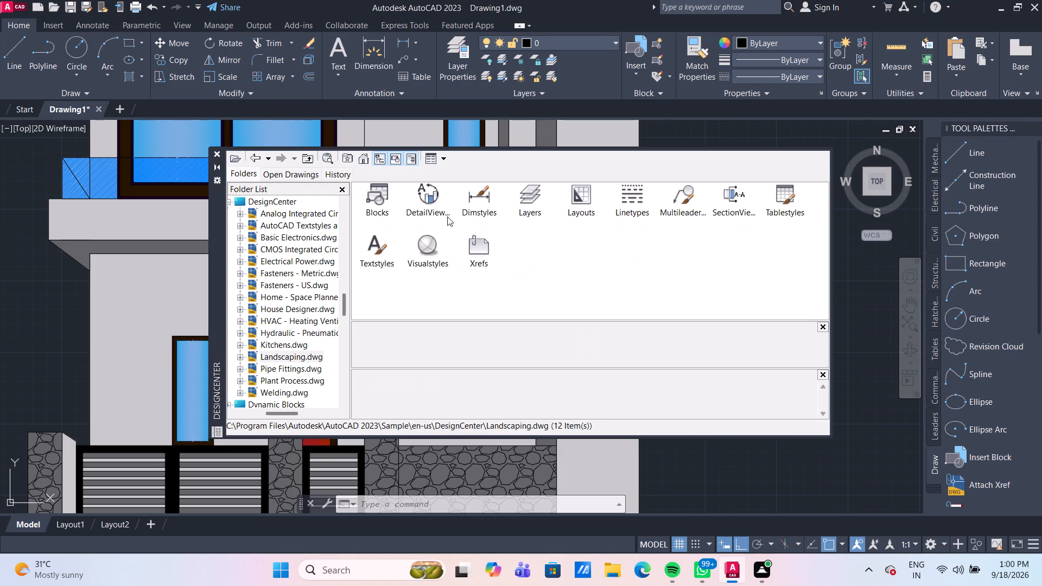
{"action": "left_click", "coordinate": [380, 197]}
{"action": "left_click", "coordinate": [380, 197]}
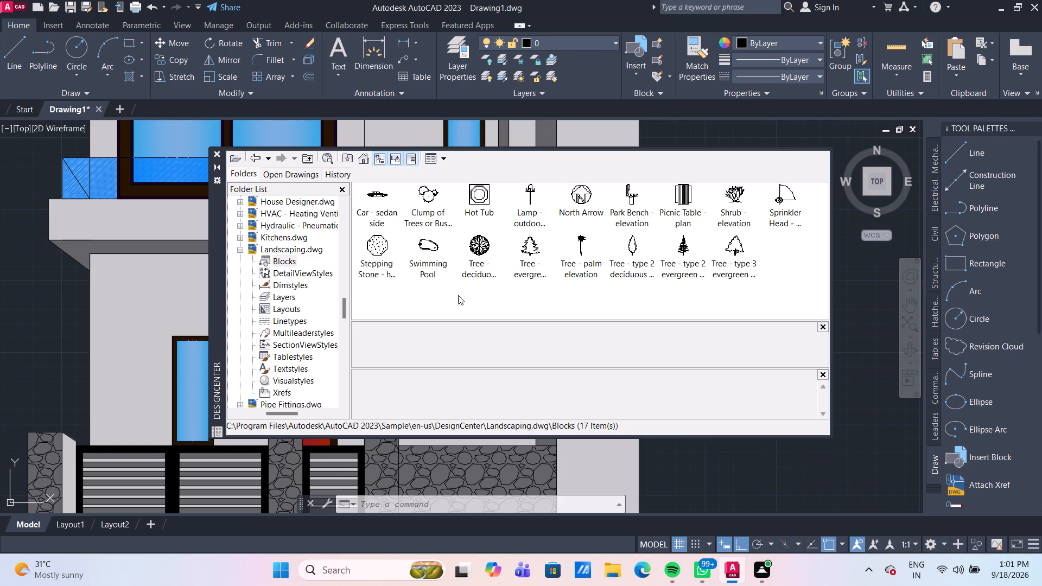
{"action": "right_click", "coordinate": [458, 295]}
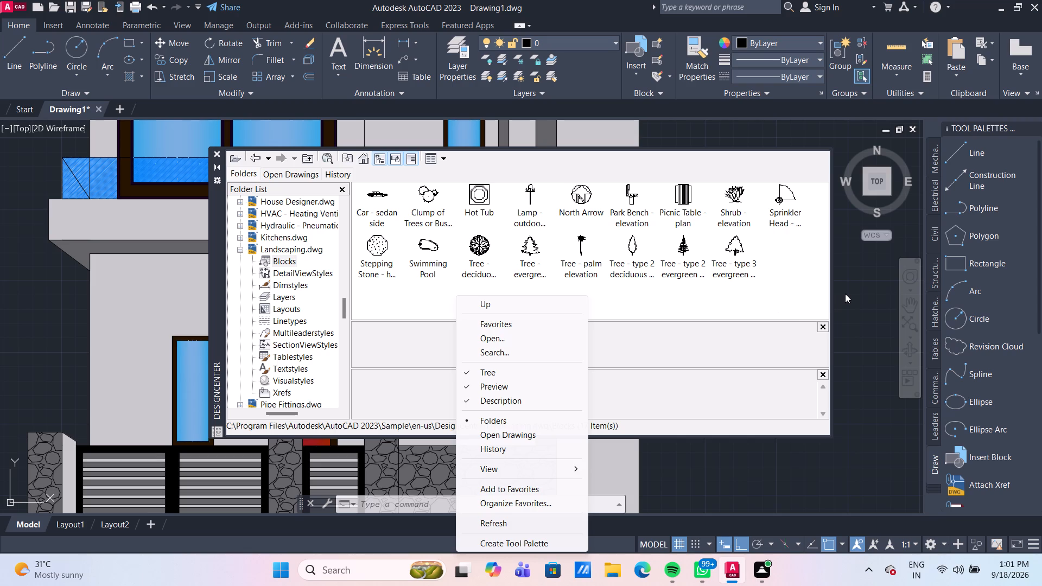
{"action": "left_click", "coordinate": [738, 139]}
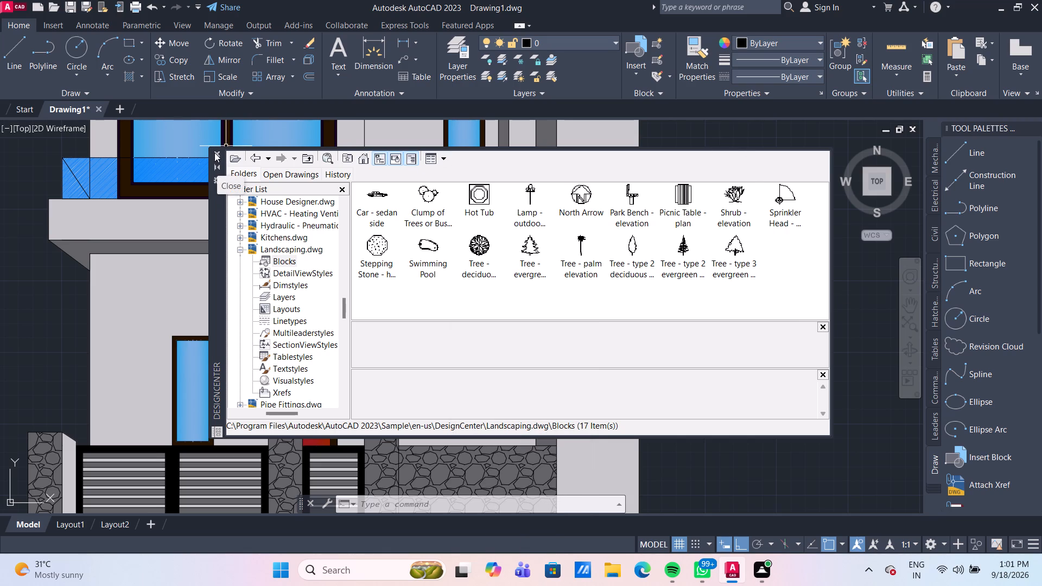
{"action": "left_click", "coordinate": [214, 152]}
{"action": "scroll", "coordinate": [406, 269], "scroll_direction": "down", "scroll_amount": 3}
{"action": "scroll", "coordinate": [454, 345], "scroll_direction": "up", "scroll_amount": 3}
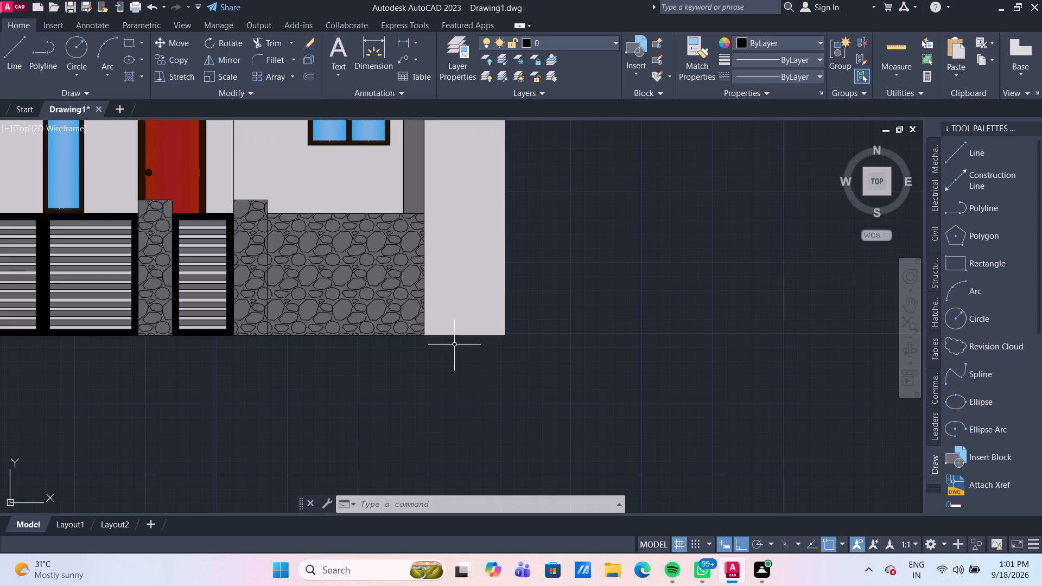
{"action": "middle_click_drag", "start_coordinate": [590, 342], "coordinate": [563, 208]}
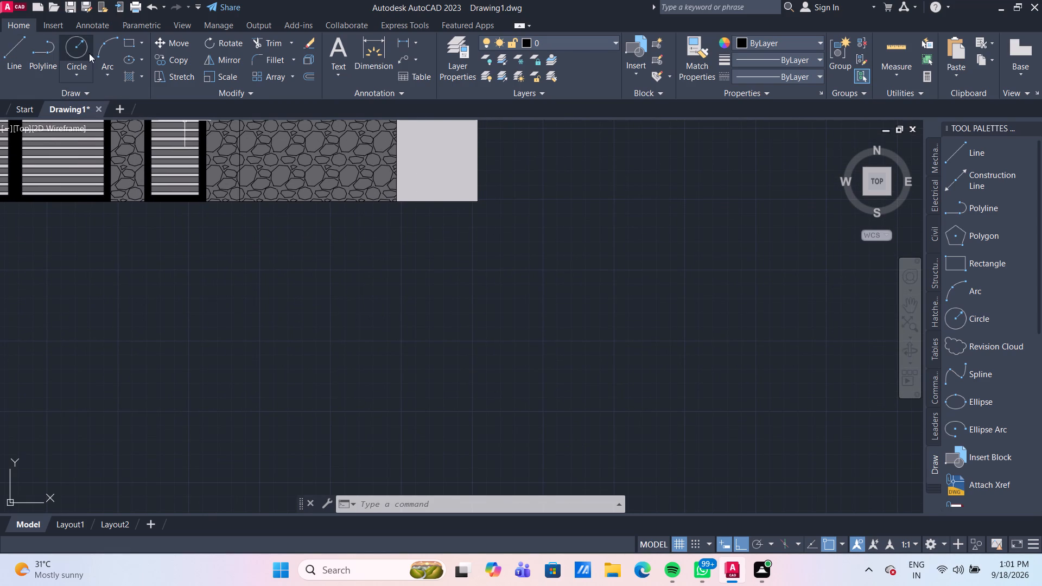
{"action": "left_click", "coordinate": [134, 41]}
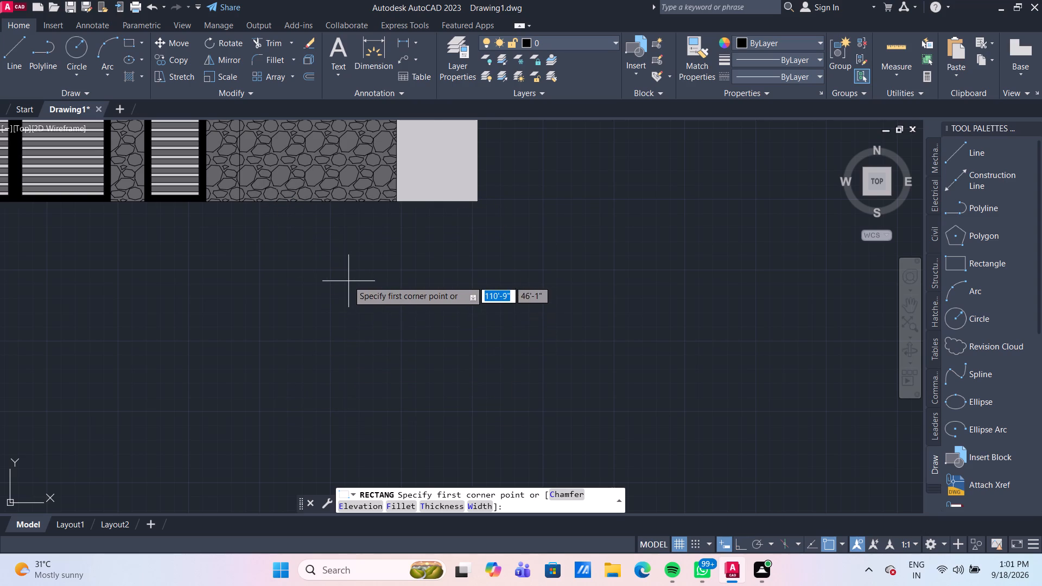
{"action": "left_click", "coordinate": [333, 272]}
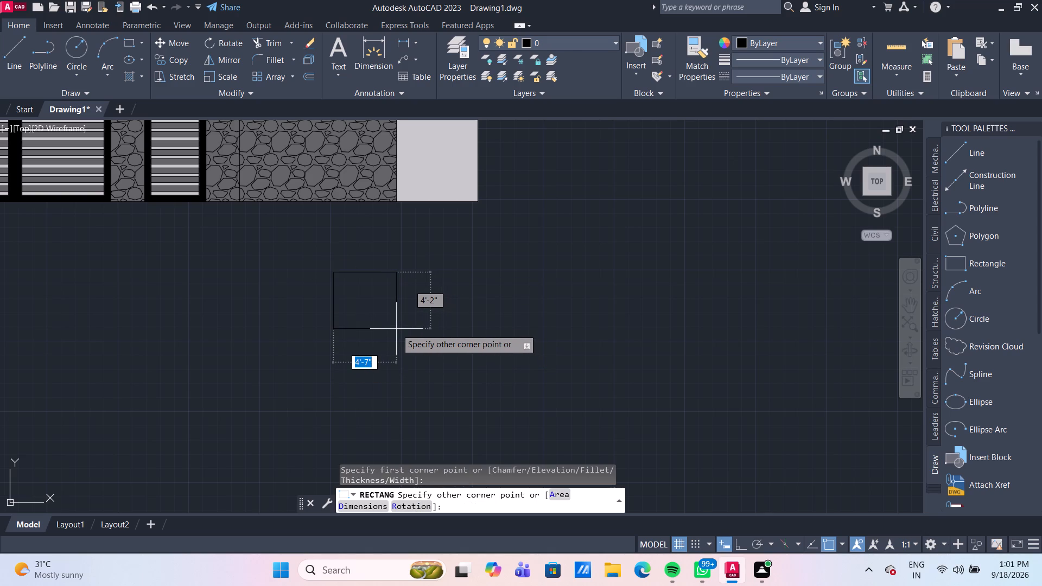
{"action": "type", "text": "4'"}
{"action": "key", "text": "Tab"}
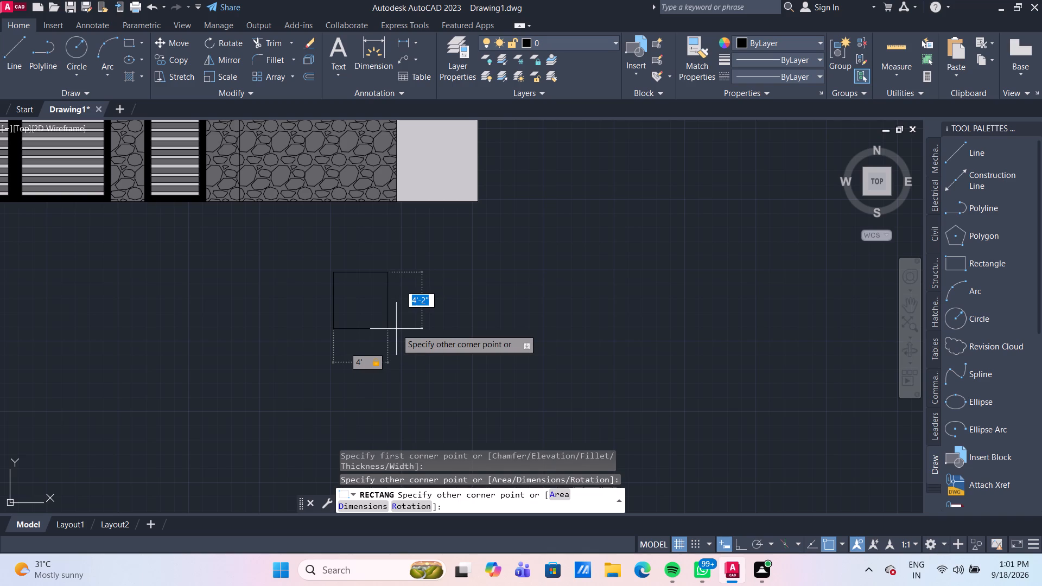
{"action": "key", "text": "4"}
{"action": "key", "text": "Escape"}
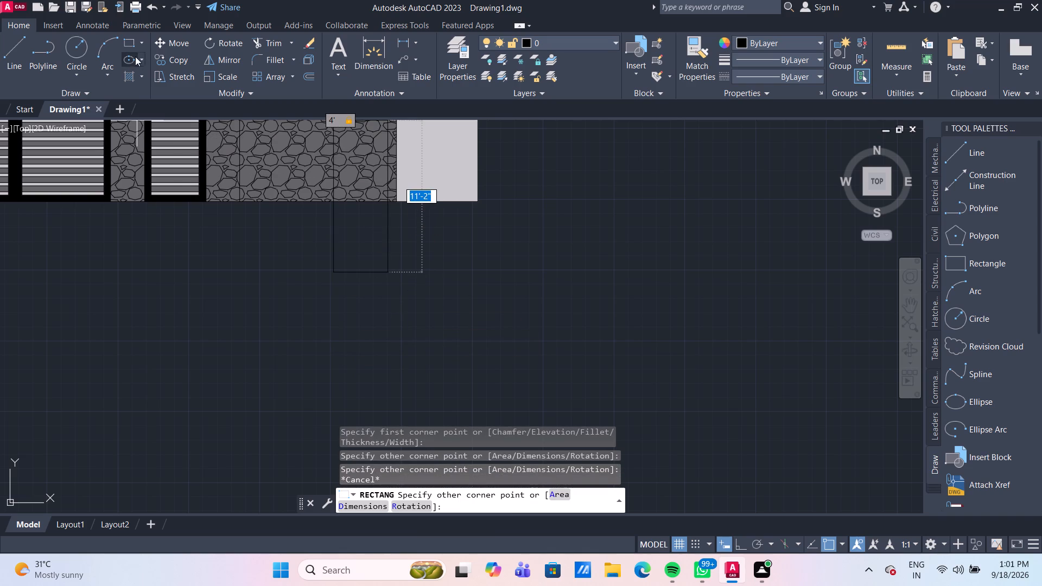
Draw a five-sided polygon inscribed in a circle of radius 3' in the empty space below the stone wall.
{"action": "left_click", "coordinate": [132, 44]}
{"action": "left_click", "coordinate": [143, 44]}
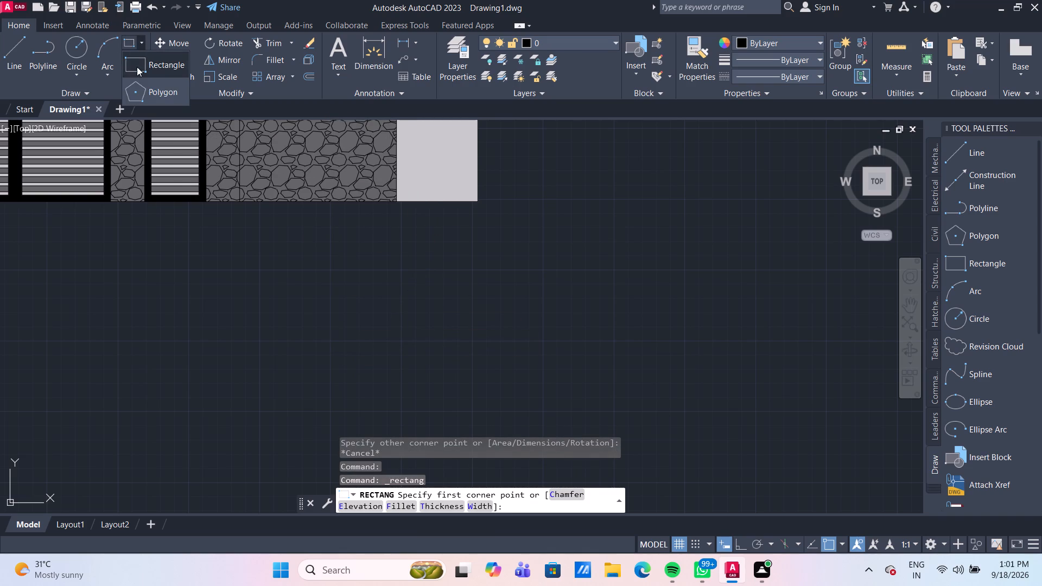
{"action": "left_click", "coordinate": [150, 87]}
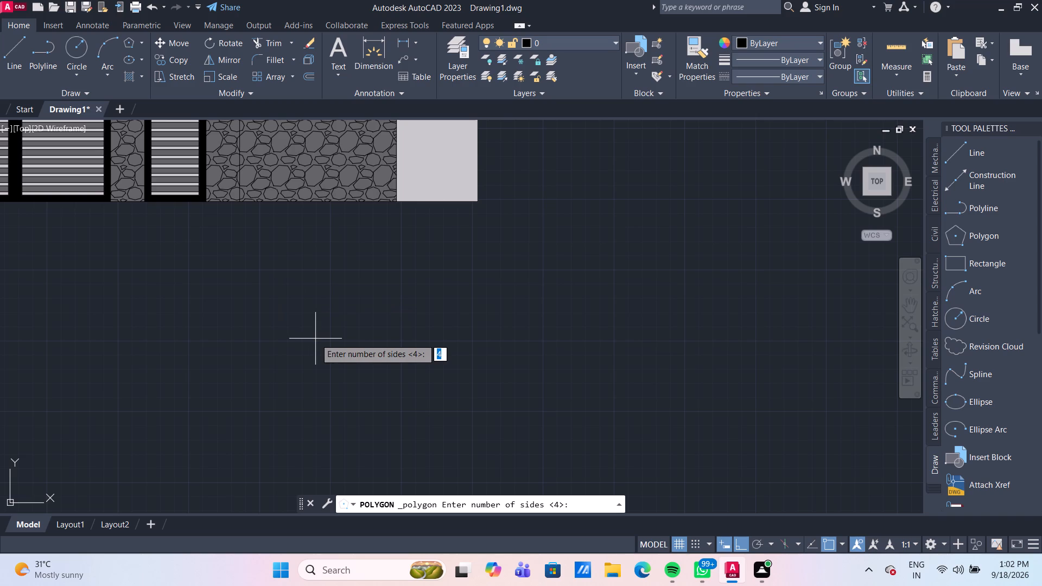
{"action": "key", "text": "5"}
{"action": "key", "text": "Return"}
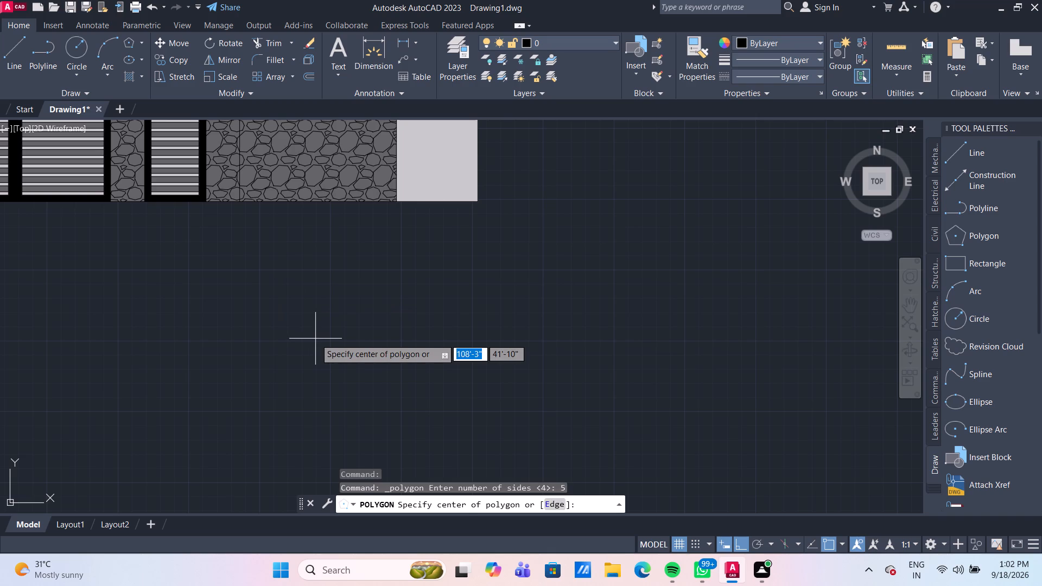
{"action": "left_click", "coordinate": [324, 303]}
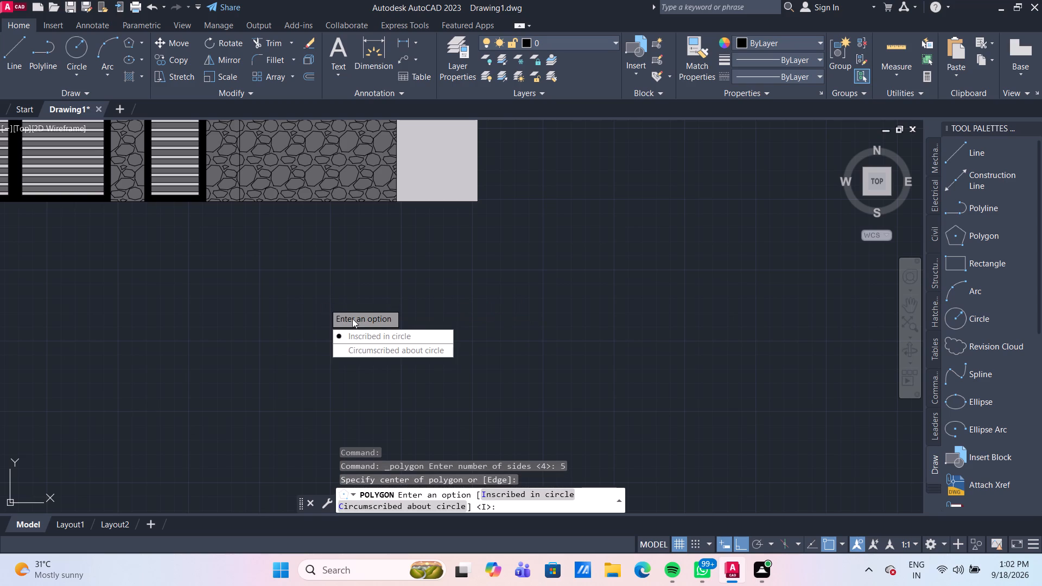
{"action": "left_click_drag", "start_coordinate": [379, 339], "coordinate": [324, 303]}
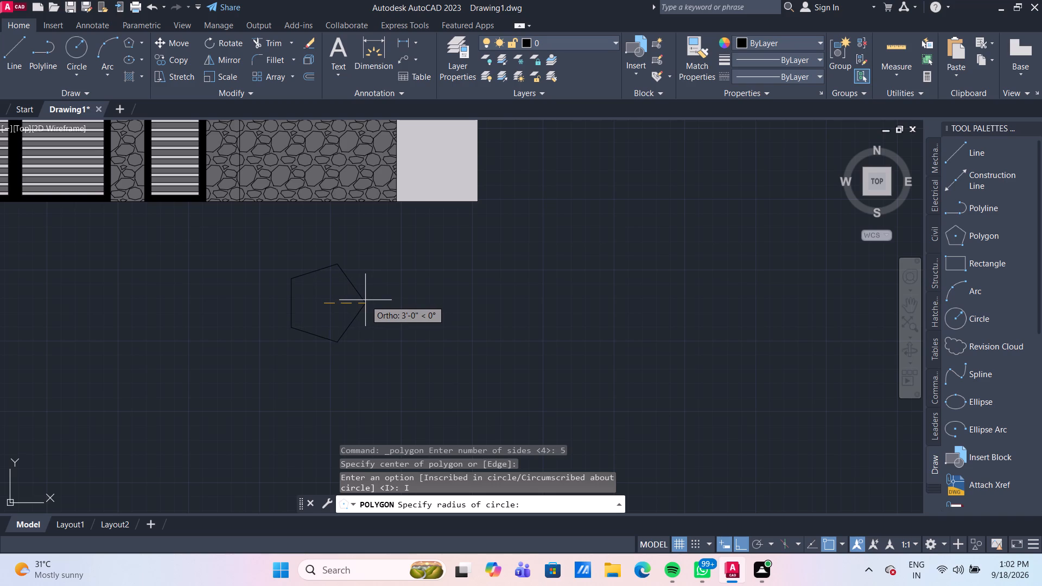
{"action": "type", "text": "3'"}
{"action": "key", "text": "Return"}
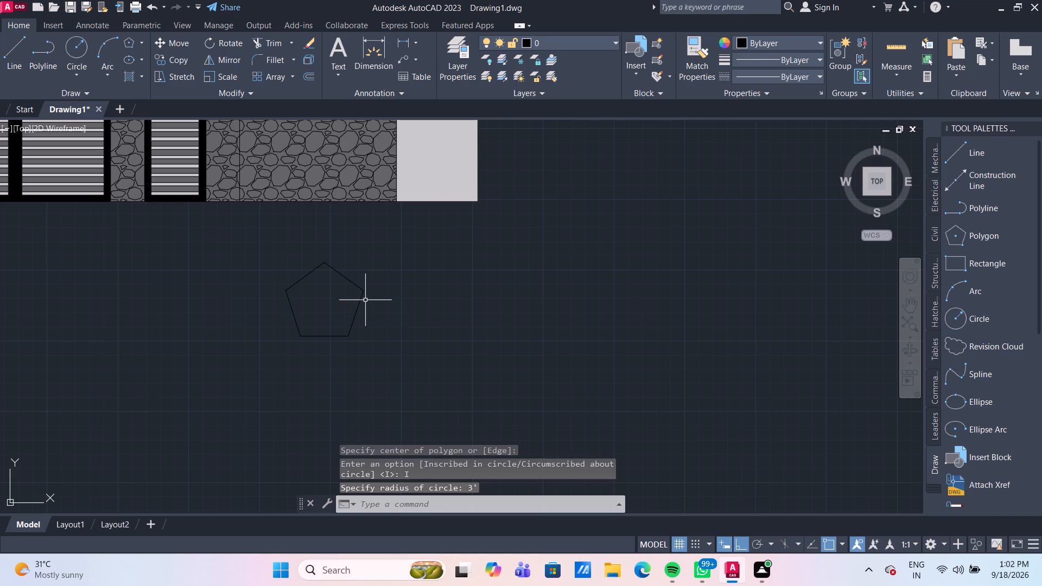
Draw a line from the pentagon's centre to its top vertex.
{"action": "left_click", "coordinate": [17, 58]}
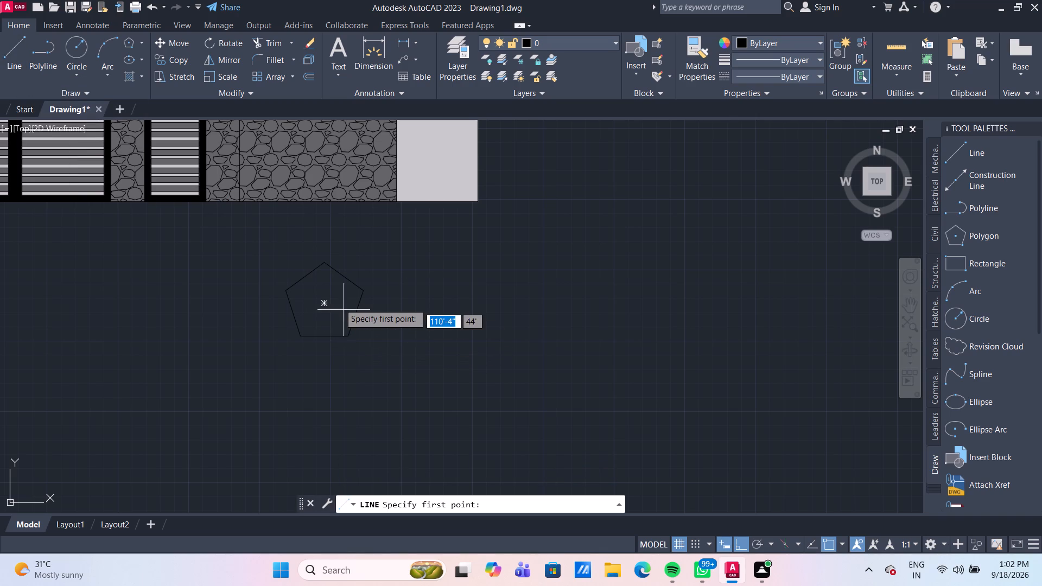
{"action": "left_click", "coordinate": [327, 301]}
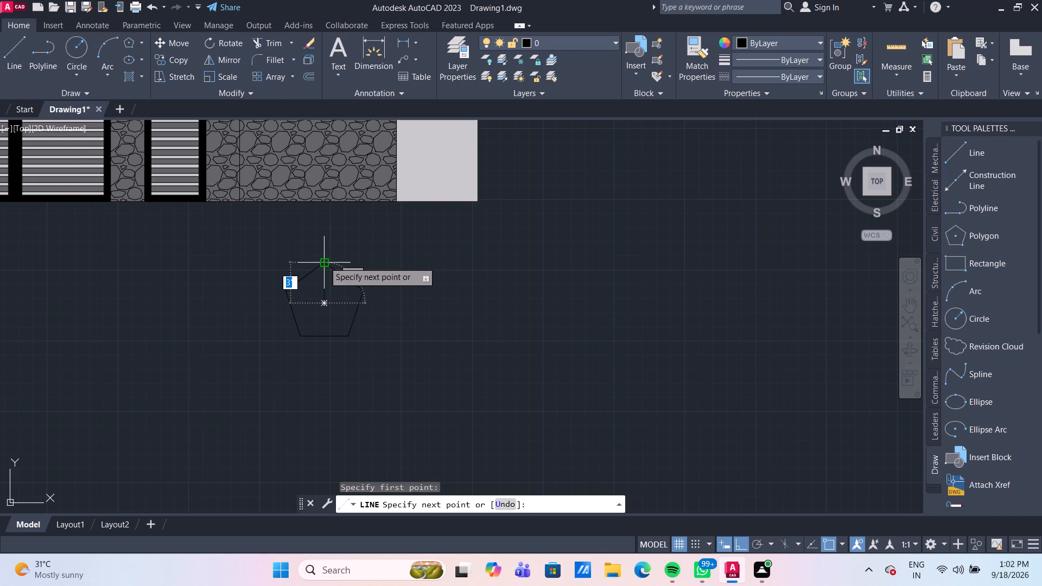
{"action": "left_click", "coordinate": [324, 262]}
{"action": "key", "text": "Escape"}
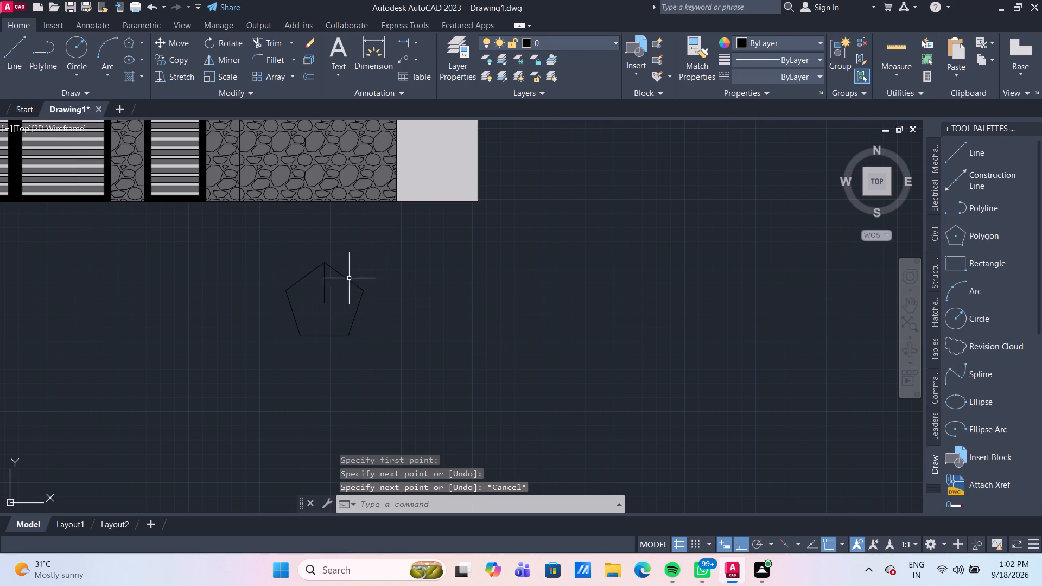
Draw lines from the pentagon's centre to its lower-left and lower-right vertices.
{"action": "left_click", "coordinate": [15, 59]}
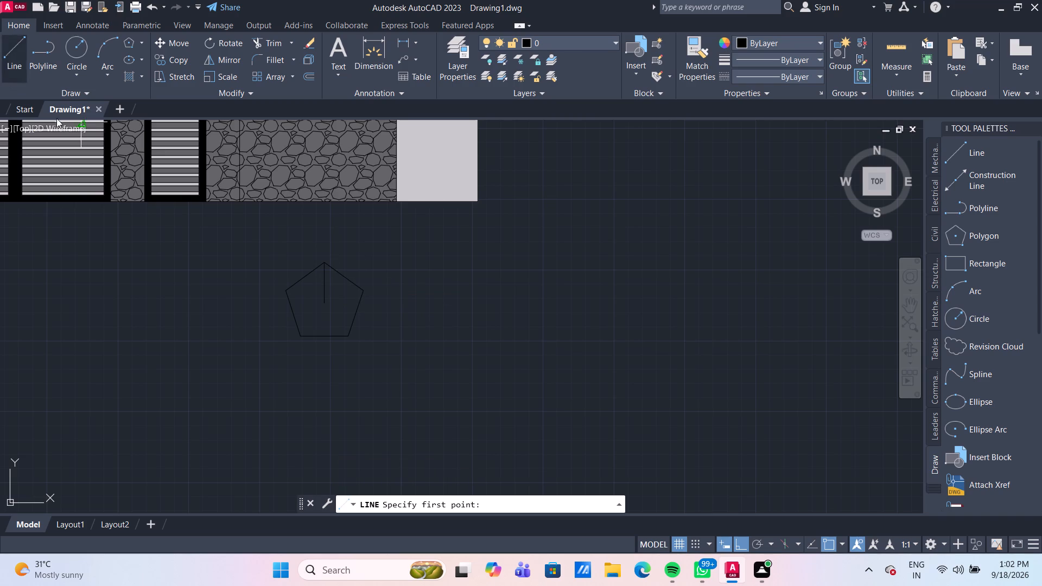
{"action": "left_click", "coordinate": [324, 304]}
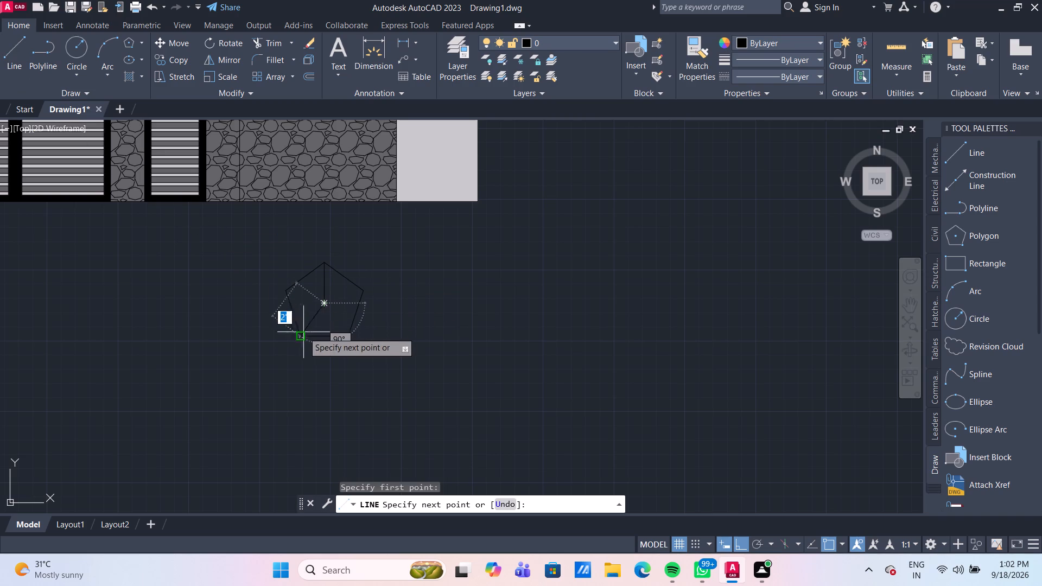
{"action": "left_click", "coordinate": [300, 339]}
{"action": "key", "text": "Escape"}
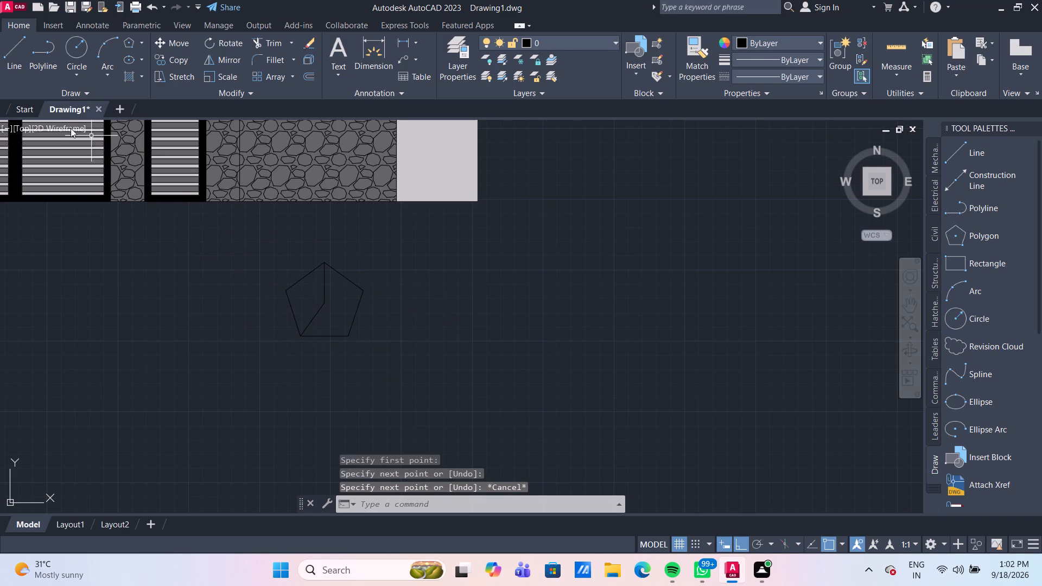
{"action": "left_click", "coordinate": [8, 60]}
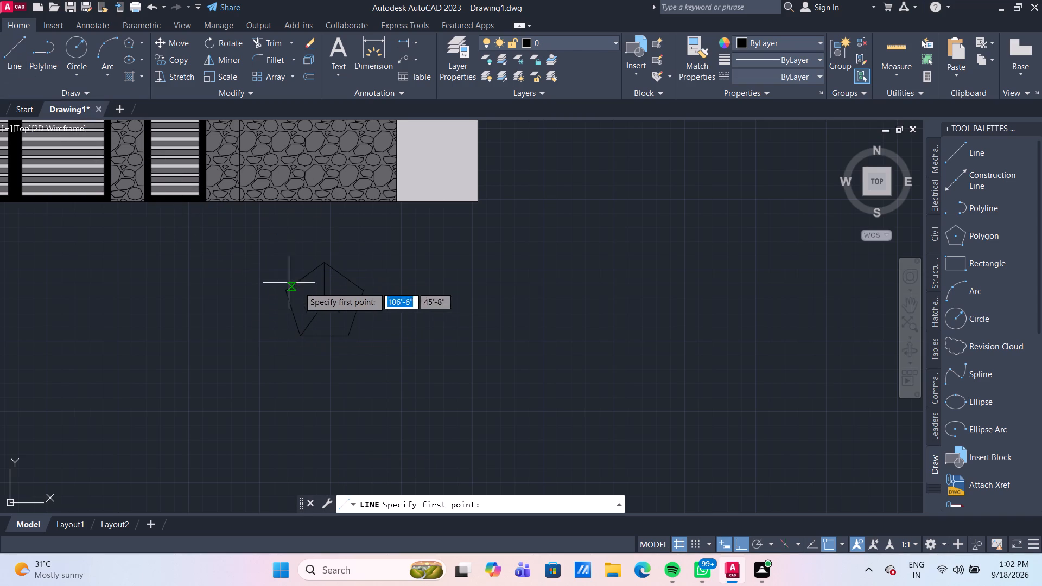
{"action": "left_click", "coordinate": [325, 307]}
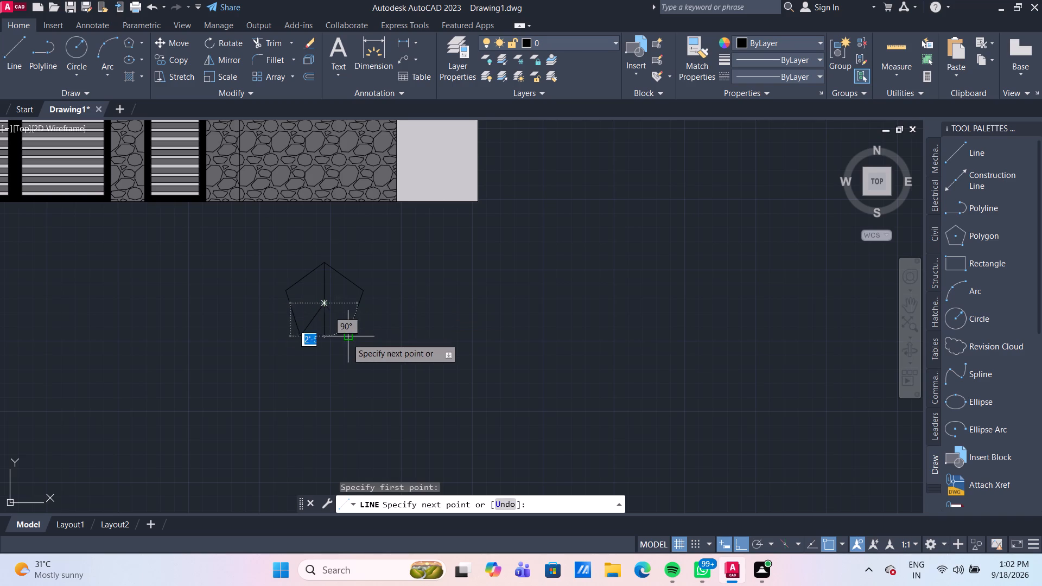
{"action": "left_click", "coordinate": [347, 338]}
{"action": "key", "text": "Escape"}
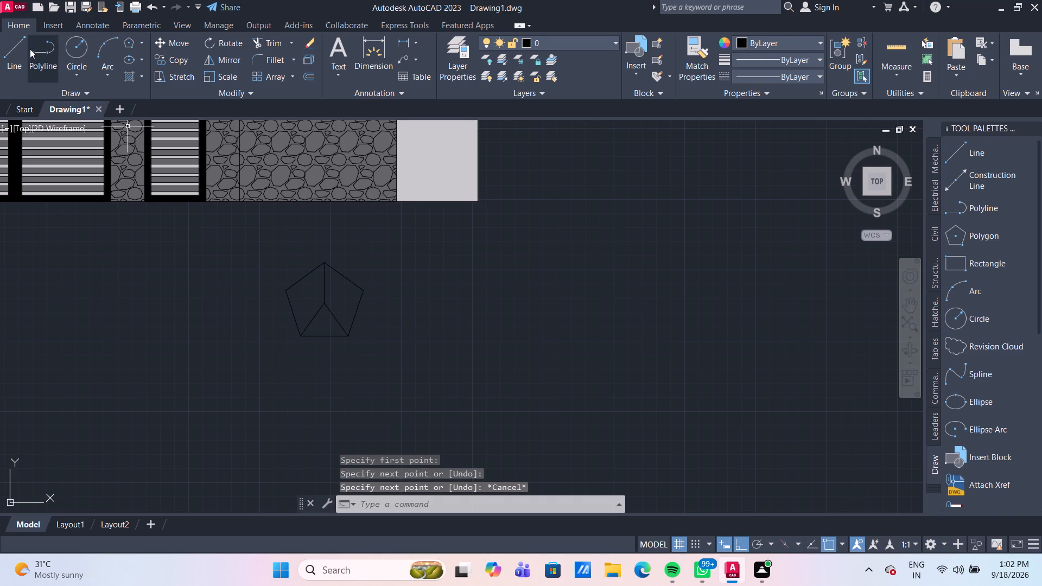
Draw lines from the pentagon's centre to its upper-right and upper-left vertices.
{"action": "left_click", "coordinate": [21, 46]}
{"action": "scroll", "coordinate": [309, 294], "scroll_direction": "up", "scroll_amount": 2}
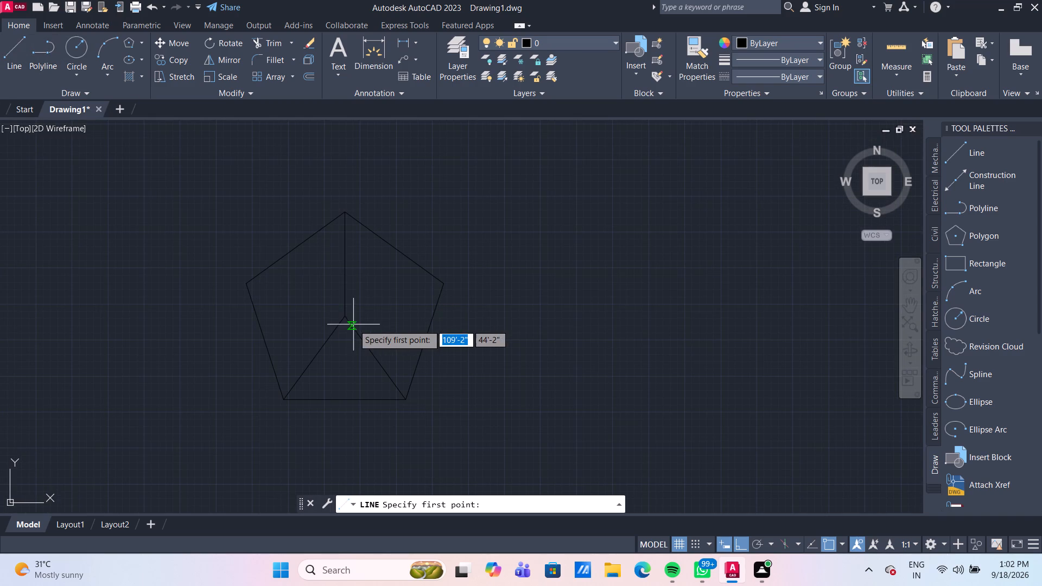
{"action": "left_click", "coordinate": [342, 314]}
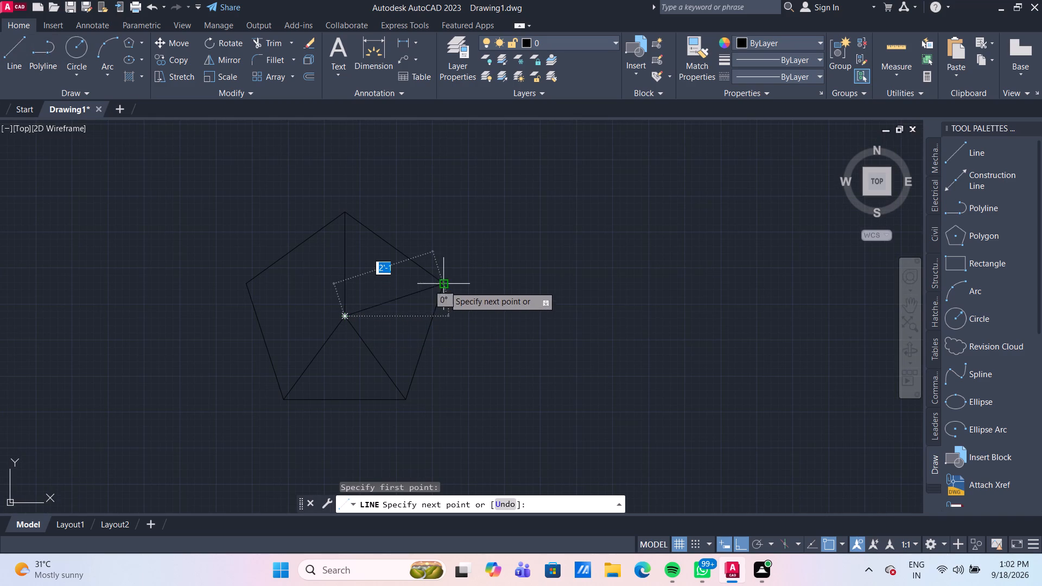
{"action": "left_click", "coordinate": [444, 286]}
{"action": "key", "text": "Escape"}
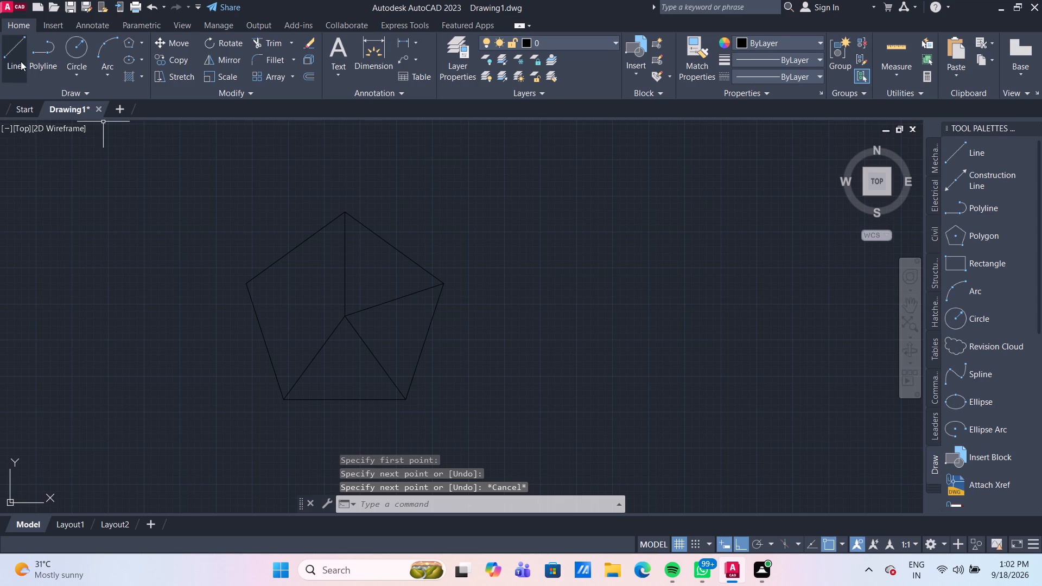
{"action": "left_click", "coordinate": [14, 57]}
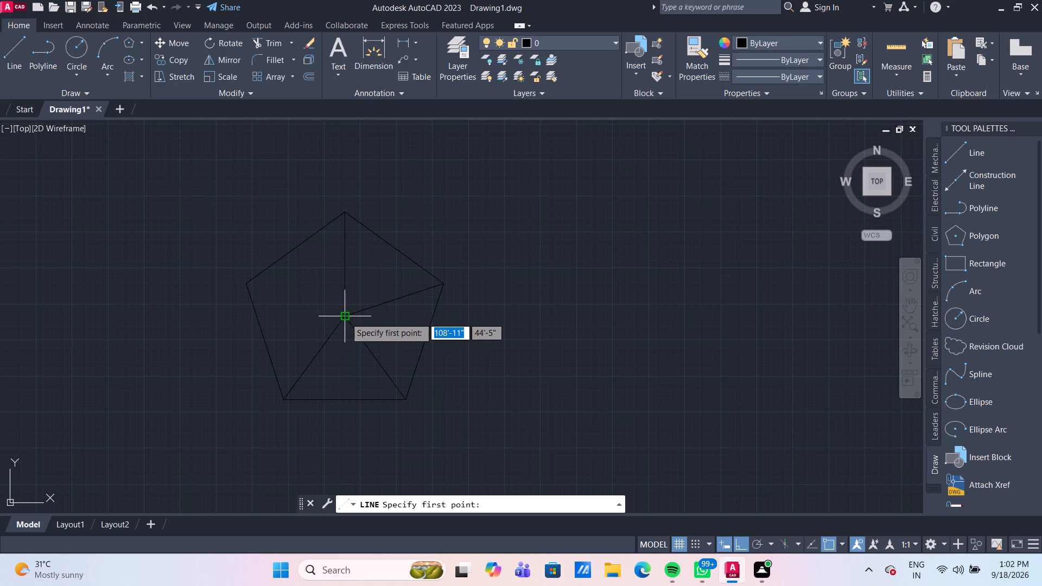
{"action": "left_click", "coordinate": [345, 317]}
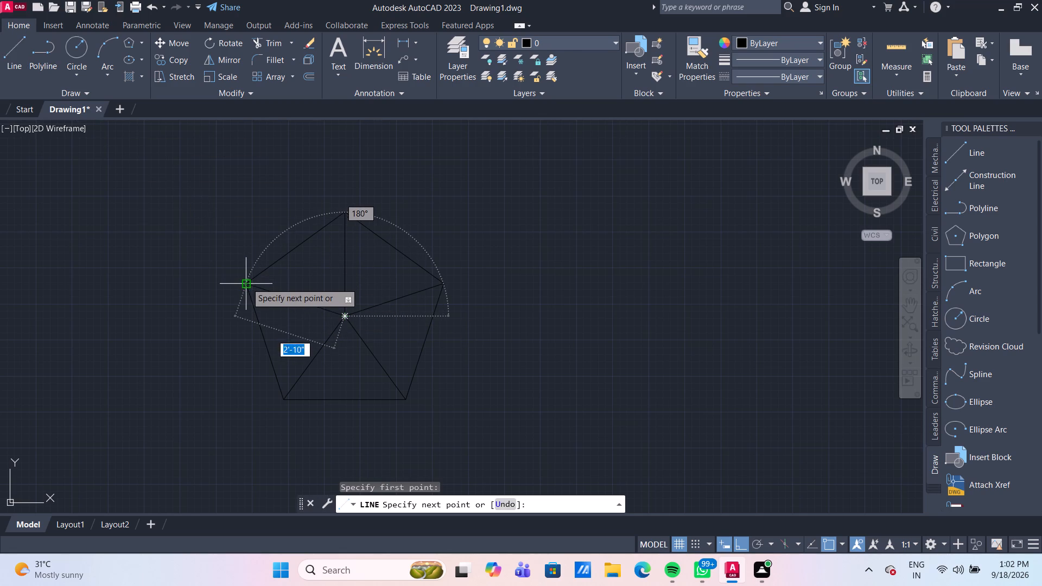
{"action": "left_click", "coordinate": [246, 283]}
{"action": "key", "text": "Escape"}
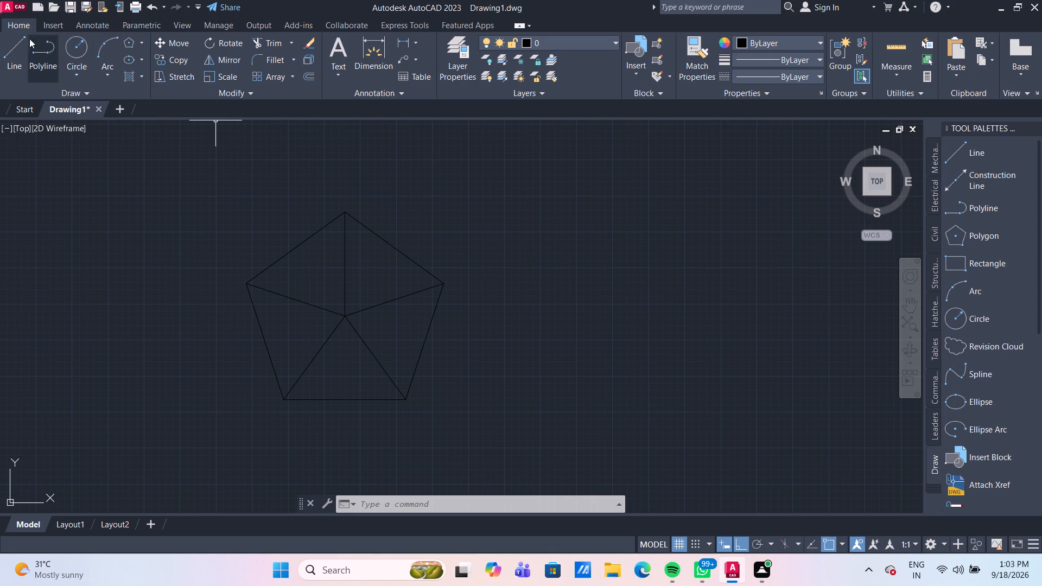
{"action": "left_click", "coordinate": [17, 49]}
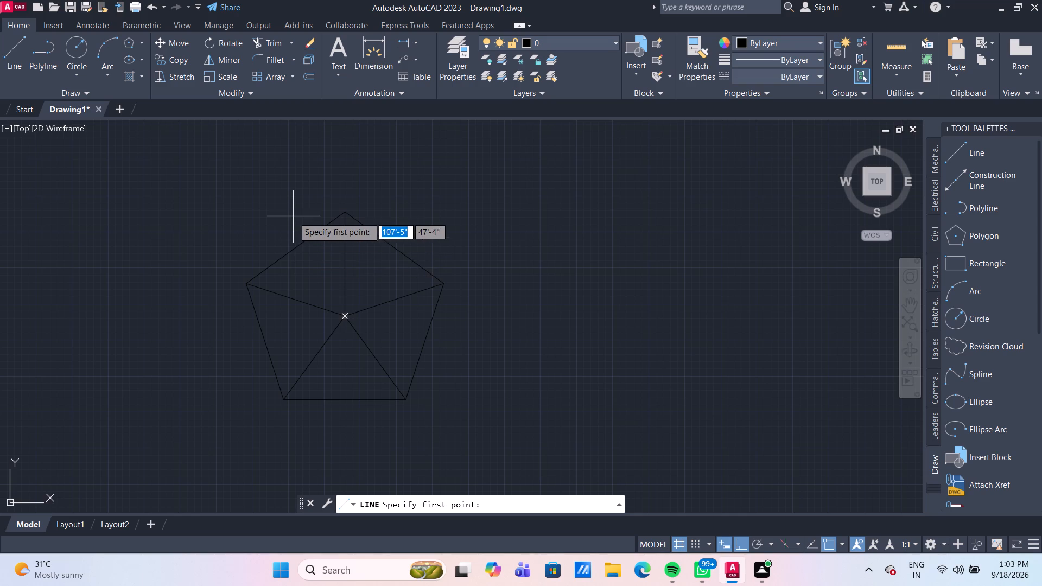
{"action": "key", "text": "Escape"}
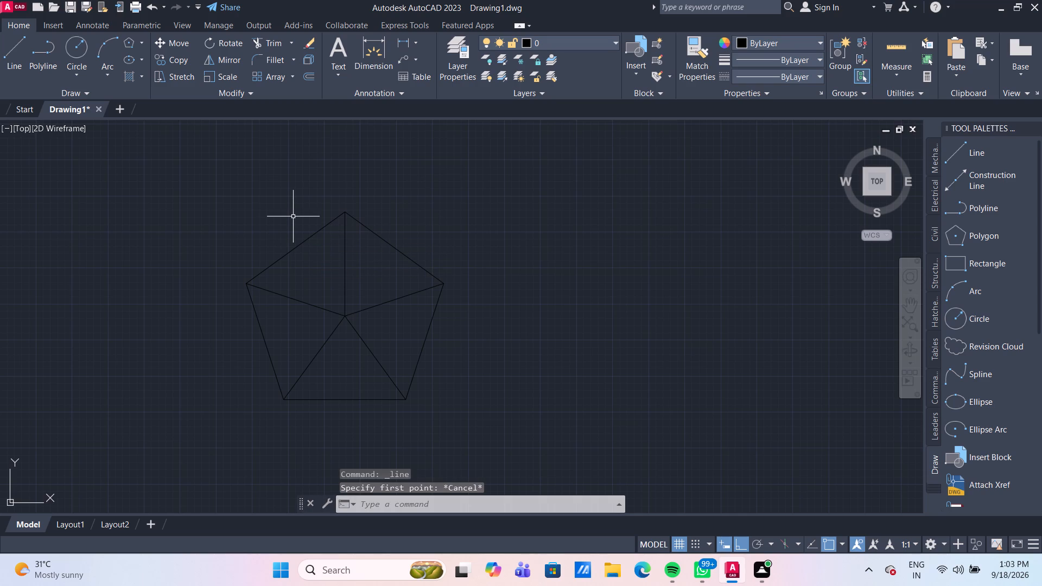
Offset the pentagon inward by 2" four times in succession, each copy inside the previous one.
{"action": "key", "text": "o"}
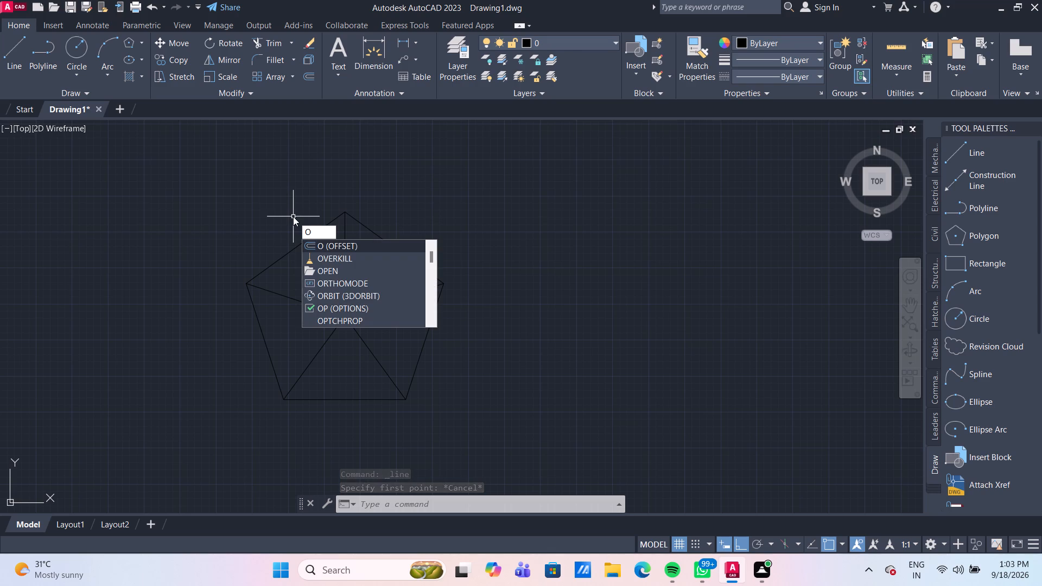
{"action": "key", "text": "Return"}
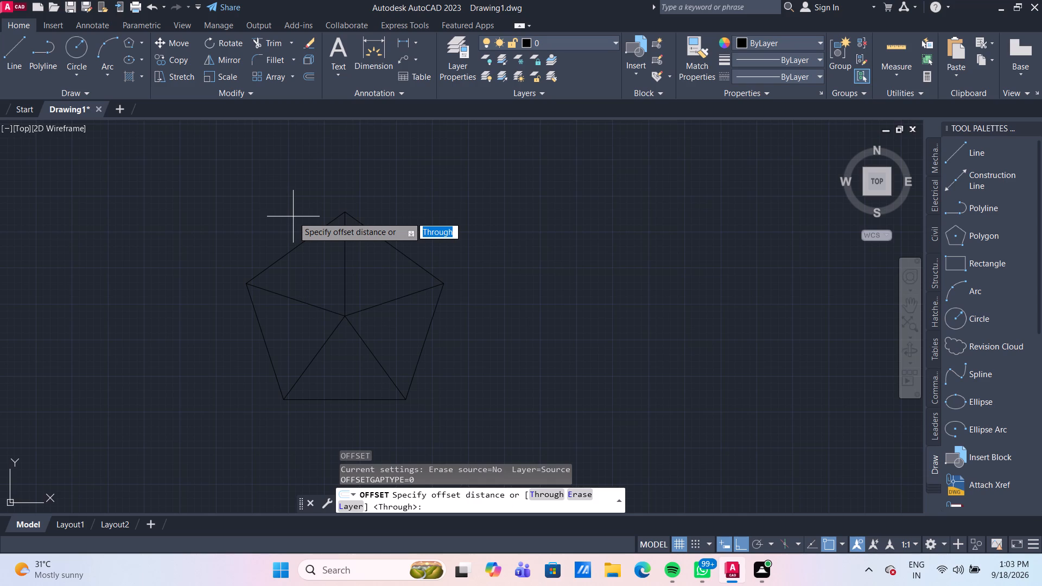
{"action": "type", "text": "2\""}
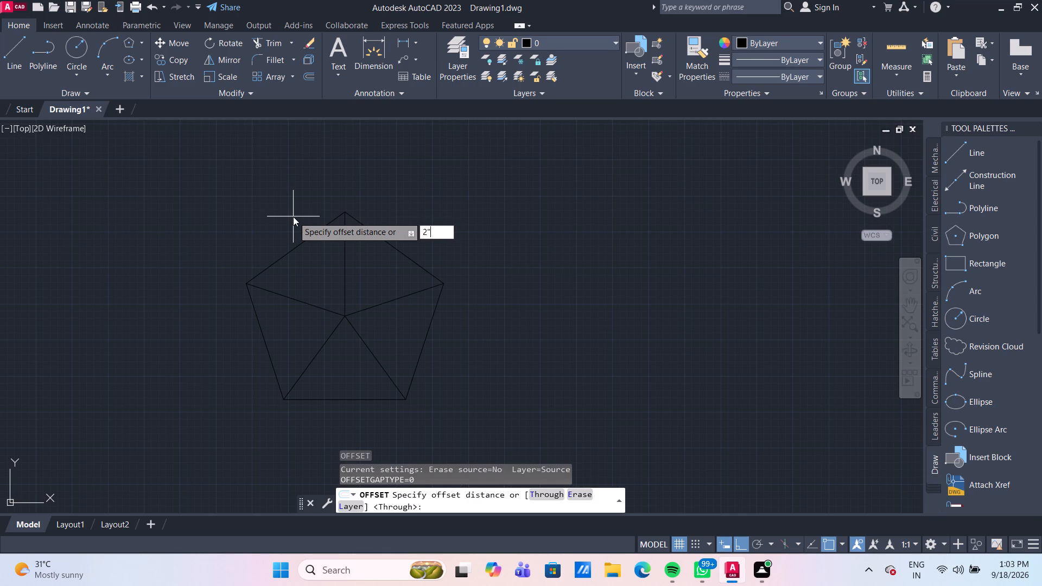
{"action": "key", "text": "Return"}
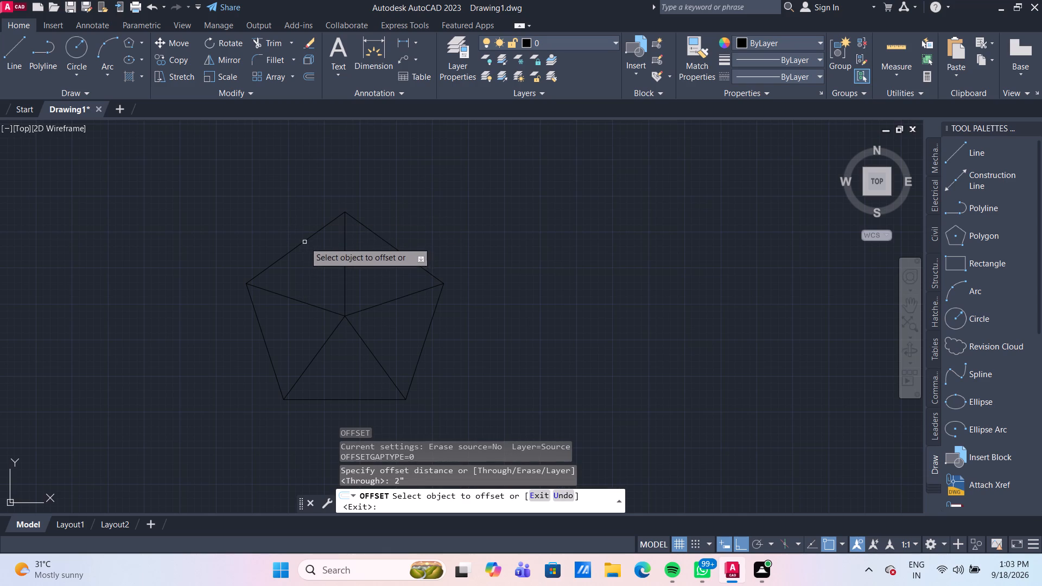
{"action": "left_click", "coordinate": [304, 242]}
{"action": "left_click", "coordinate": [314, 252]}
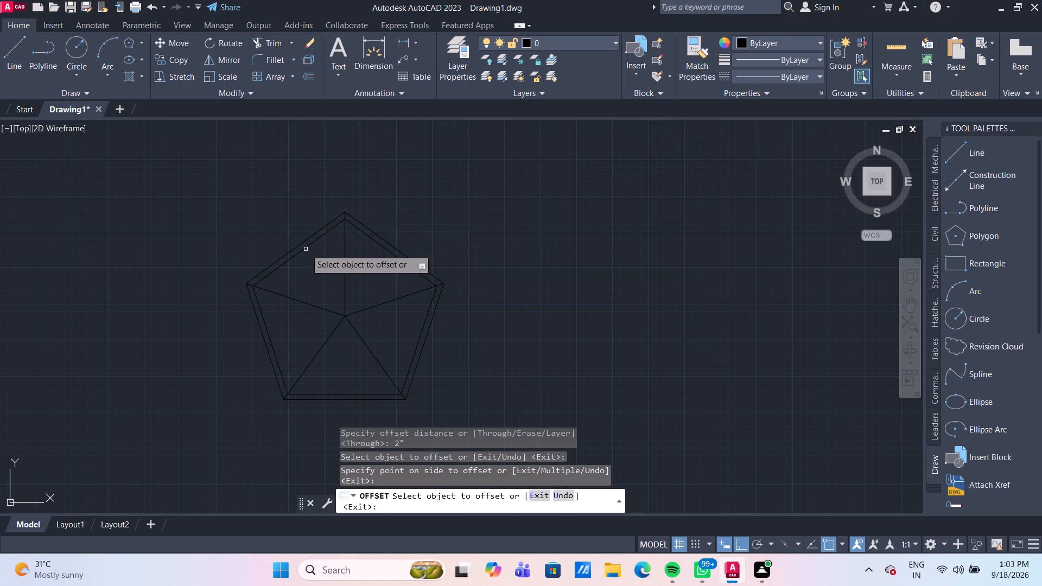
{"action": "left_click", "coordinate": [306, 249]}
{"action": "left_click", "coordinate": [325, 260]}
{"action": "left_click_drag", "start_coordinate": [307, 254], "coordinate": [312, 256]}
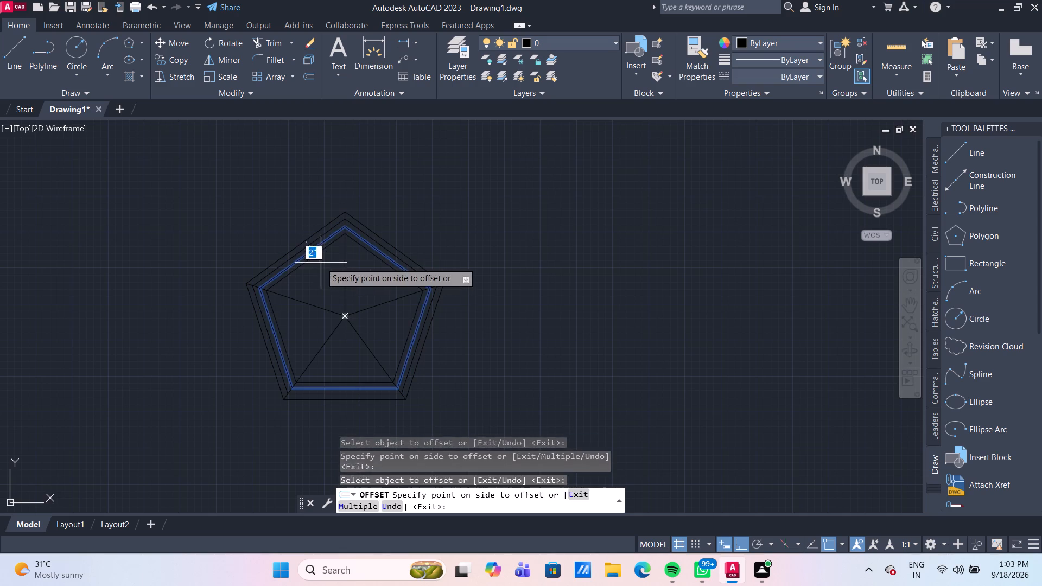
{"action": "left_click", "coordinate": [321, 263]}
{"action": "left_click_drag", "start_coordinate": [311, 260], "coordinate": [320, 265]}
{"action": "left_click", "coordinate": [345, 278]}
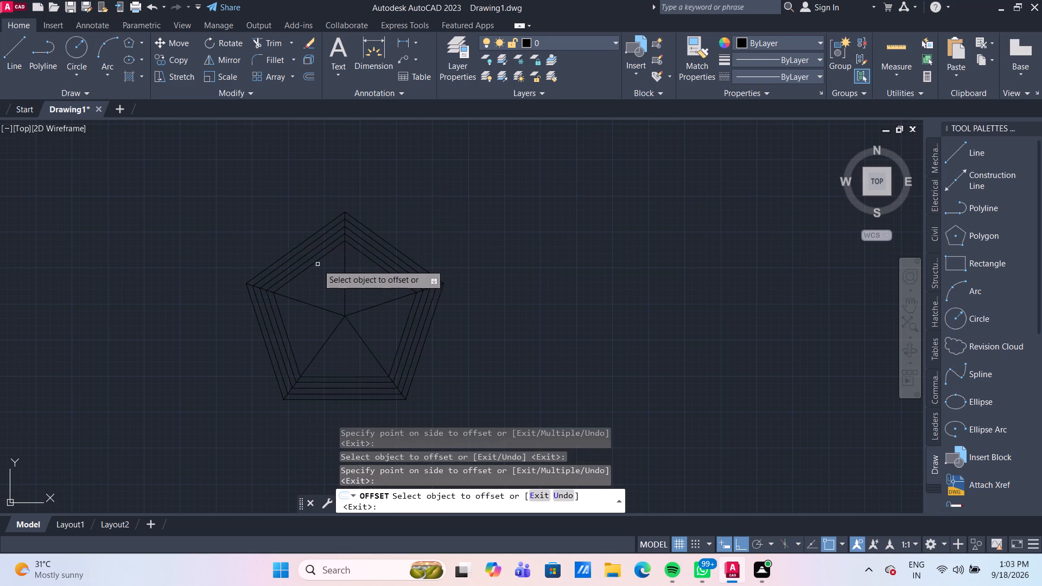
Continue offsetting the innermost pentagon inward at 2" spacing to add six more concentric pentagons.
{"action": "left_click", "coordinate": [317, 264]}
{"action": "left_click_drag", "start_coordinate": [316, 263], "coordinate": [321, 265]}
{"action": "left_click", "coordinate": [331, 273]}
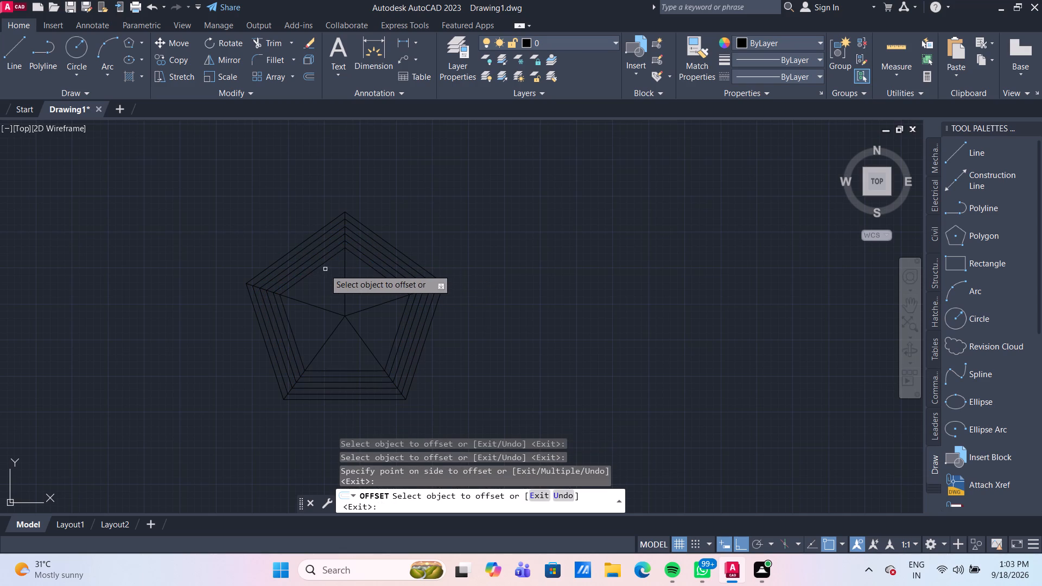
{"action": "left_click_drag", "start_coordinate": [320, 267], "coordinate": [327, 271]}
{"action": "left_click", "coordinate": [336, 278]}
{"action": "left_click_drag", "start_coordinate": [324, 271], "coordinate": [333, 277]}
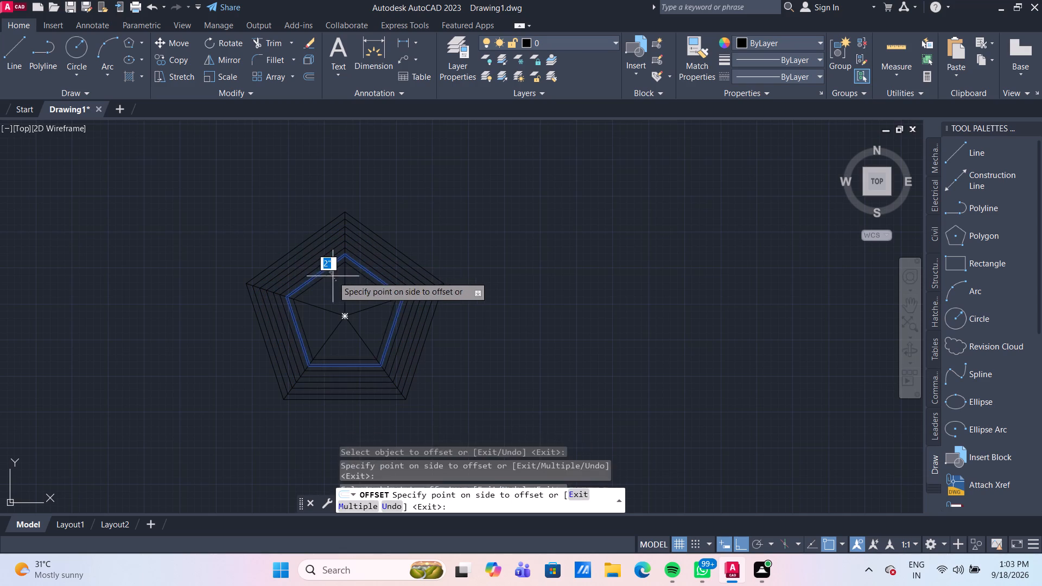
{"action": "left_click", "coordinate": [338, 284]}
{"action": "left_click_drag", "start_coordinate": [326, 276], "coordinate": [333, 281]}
{"action": "left_click", "coordinate": [342, 290]}
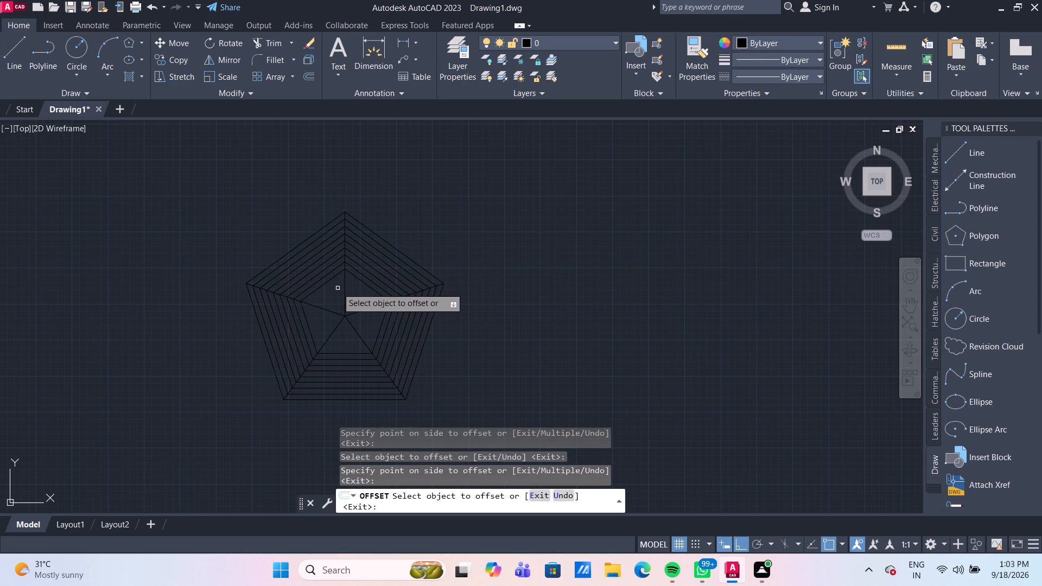
{"action": "left_click", "coordinate": [329, 282]}
{"action": "left_click", "coordinate": [338, 295]}
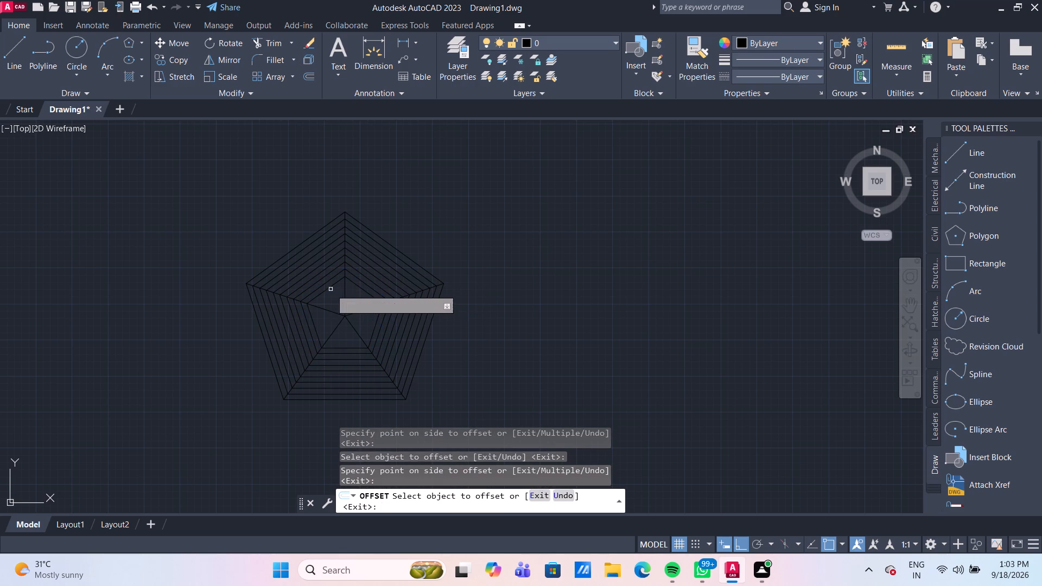
{"action": "left_click_drag", "start_coordinate": [331, 288], "coordinate": [334, 294]}
{"action": "left_click", "coordinate": [339, 302]}
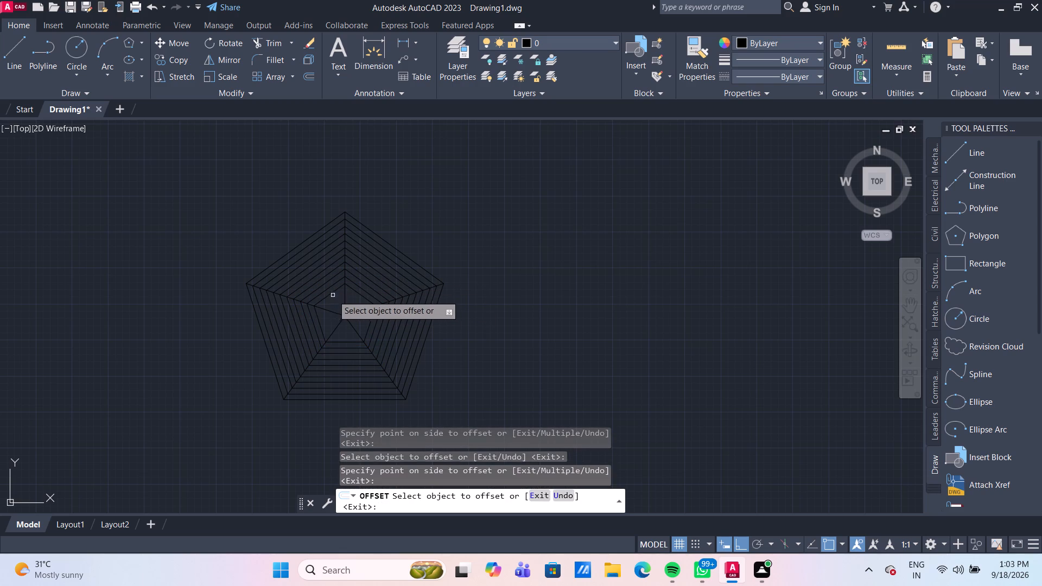
Add the last four concentric pentagons by offsetting inward at 2" spacing until the centre is reached.
{"action": "left_click", "coordinate": [331, 294]}
{"action": "left_click", "coordinate": [339, 301]}
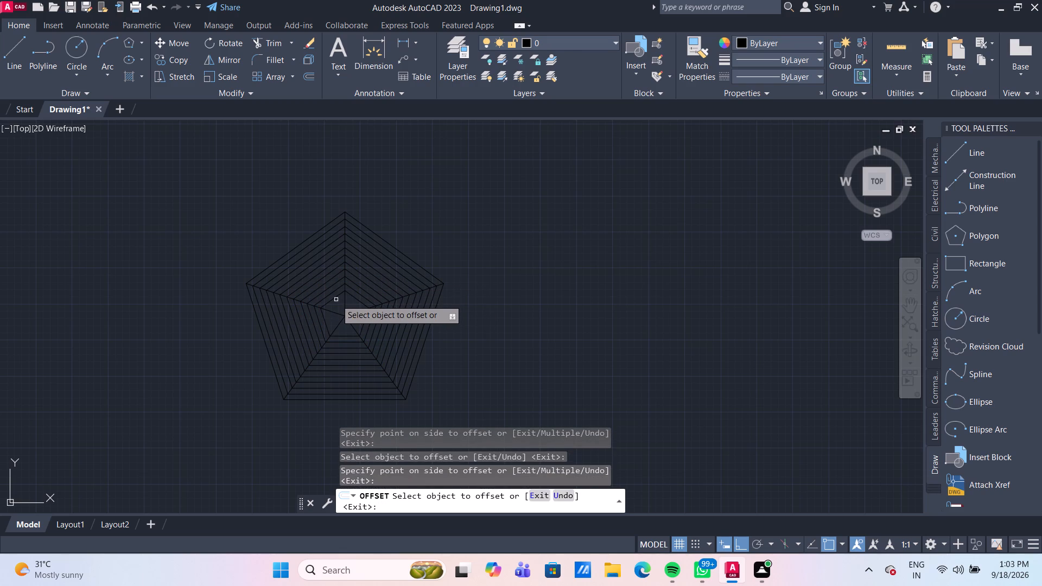
{"action": "left_click", "coordinate": [334, 298]}
{"action": "left_click", "coordinate": [341, 304]}
{"action": "left_click", "coordinate": [339, 303]}
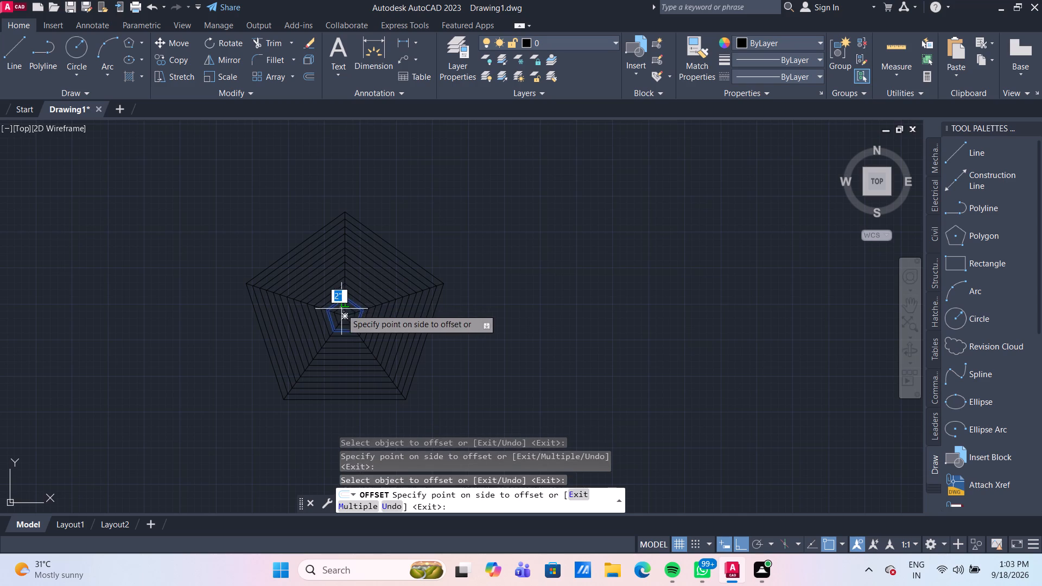
{"action": "left_click", "coordinate": [341, 309]}
{"action": "scroll", "coordinate": [344, 312], "scroll_direction": "up", "scroll_amount": 2}
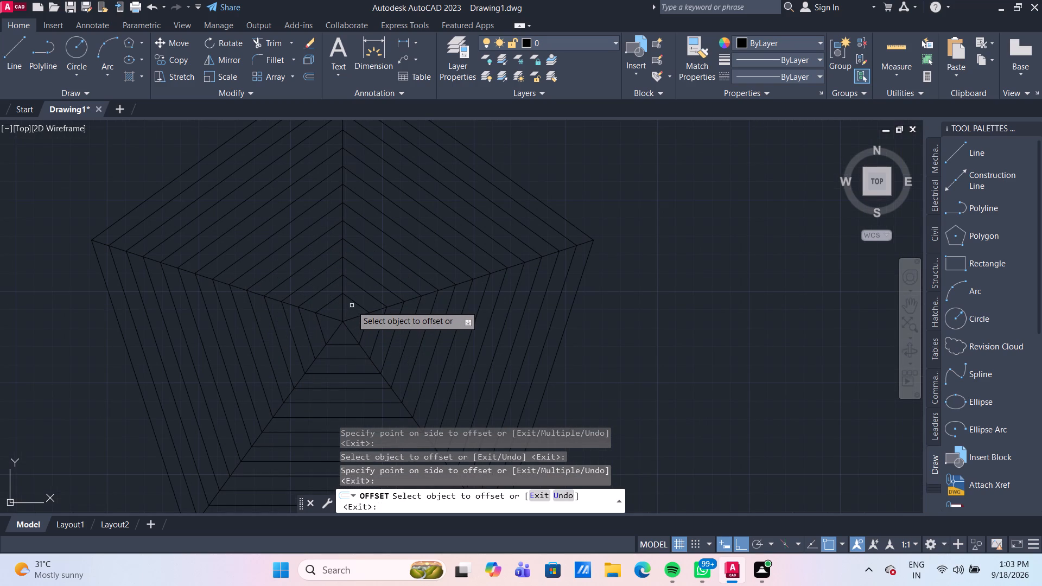
{"action": "left_click", "coordinate": [354, 304]}
{"action": "left_click", "coordinate": [351, 309]}
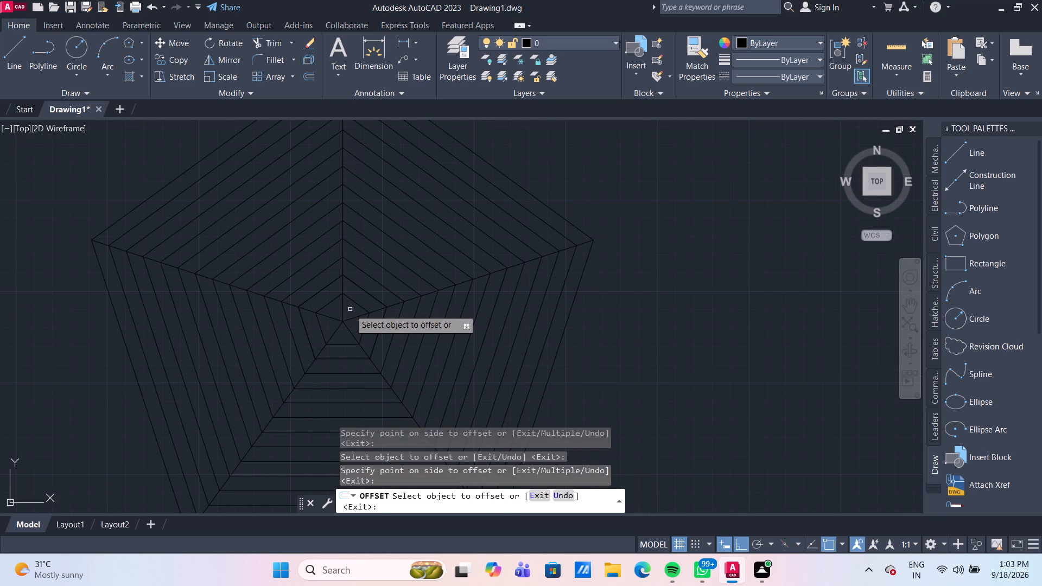
{"action": "left_click", "coordinate": [357, 302]}
{"action": "left_click", "coordinate": [352, 314]}
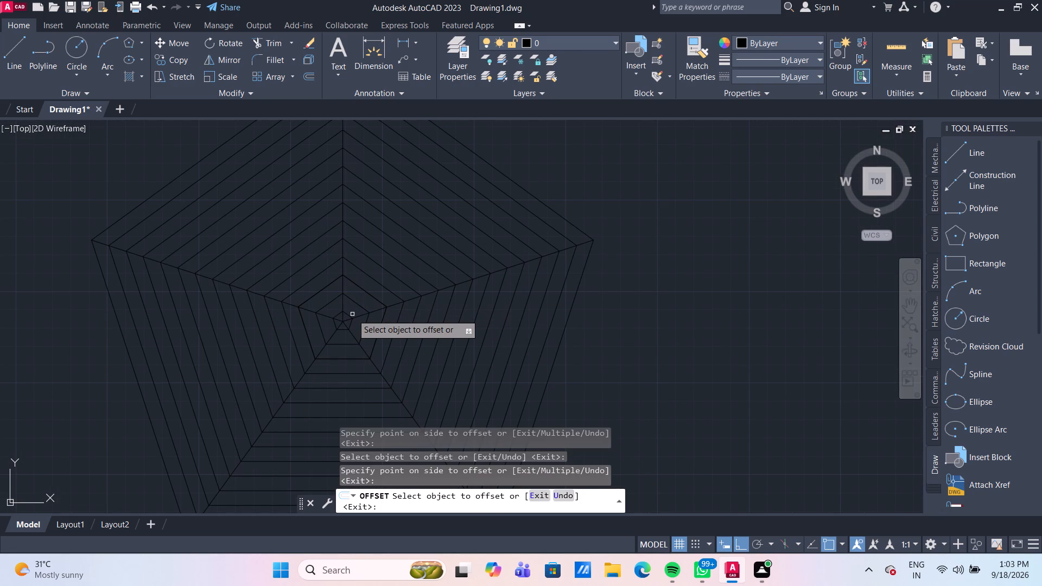
{"action": "key", "text": "Escape"}
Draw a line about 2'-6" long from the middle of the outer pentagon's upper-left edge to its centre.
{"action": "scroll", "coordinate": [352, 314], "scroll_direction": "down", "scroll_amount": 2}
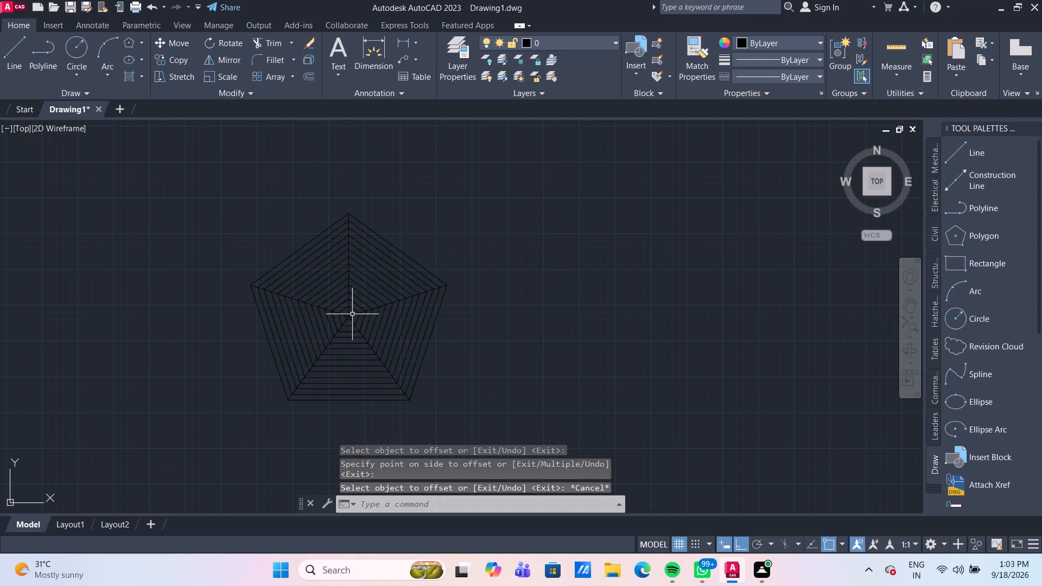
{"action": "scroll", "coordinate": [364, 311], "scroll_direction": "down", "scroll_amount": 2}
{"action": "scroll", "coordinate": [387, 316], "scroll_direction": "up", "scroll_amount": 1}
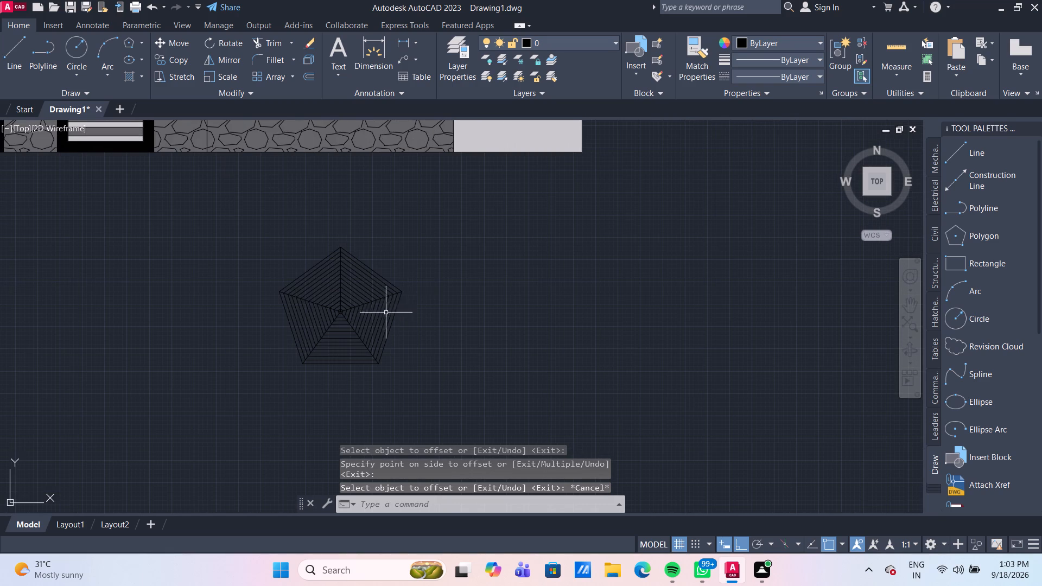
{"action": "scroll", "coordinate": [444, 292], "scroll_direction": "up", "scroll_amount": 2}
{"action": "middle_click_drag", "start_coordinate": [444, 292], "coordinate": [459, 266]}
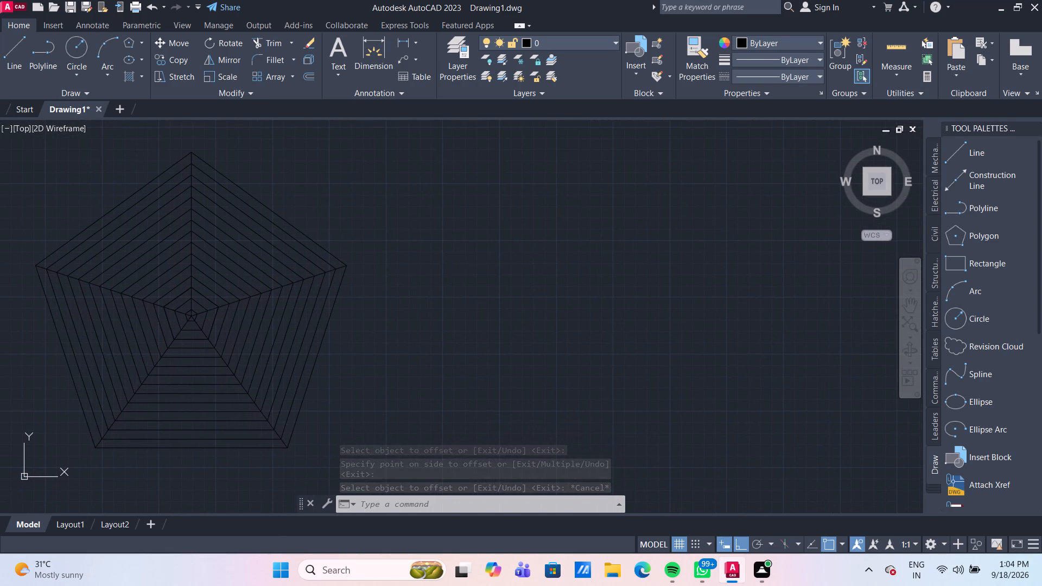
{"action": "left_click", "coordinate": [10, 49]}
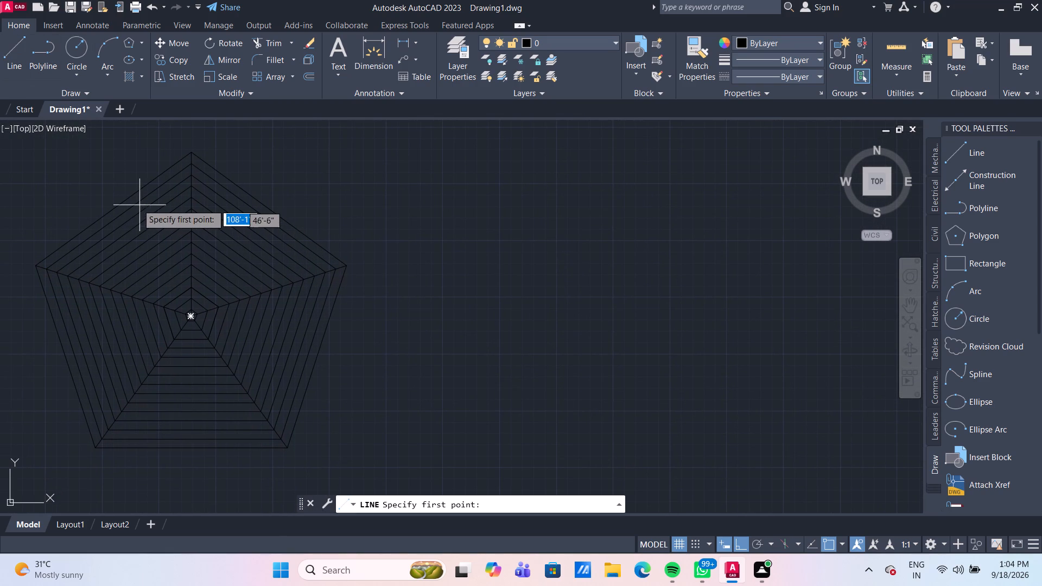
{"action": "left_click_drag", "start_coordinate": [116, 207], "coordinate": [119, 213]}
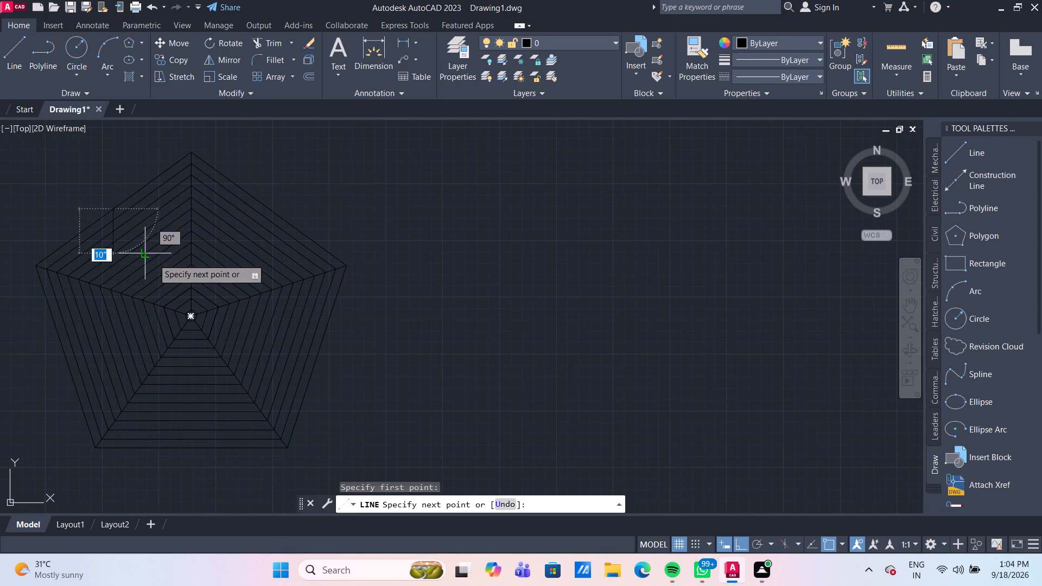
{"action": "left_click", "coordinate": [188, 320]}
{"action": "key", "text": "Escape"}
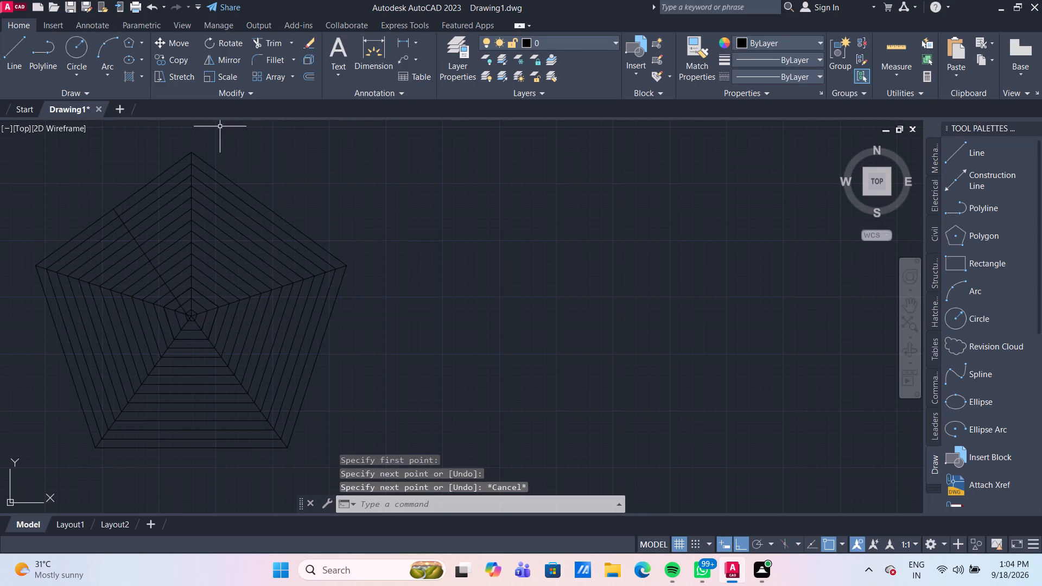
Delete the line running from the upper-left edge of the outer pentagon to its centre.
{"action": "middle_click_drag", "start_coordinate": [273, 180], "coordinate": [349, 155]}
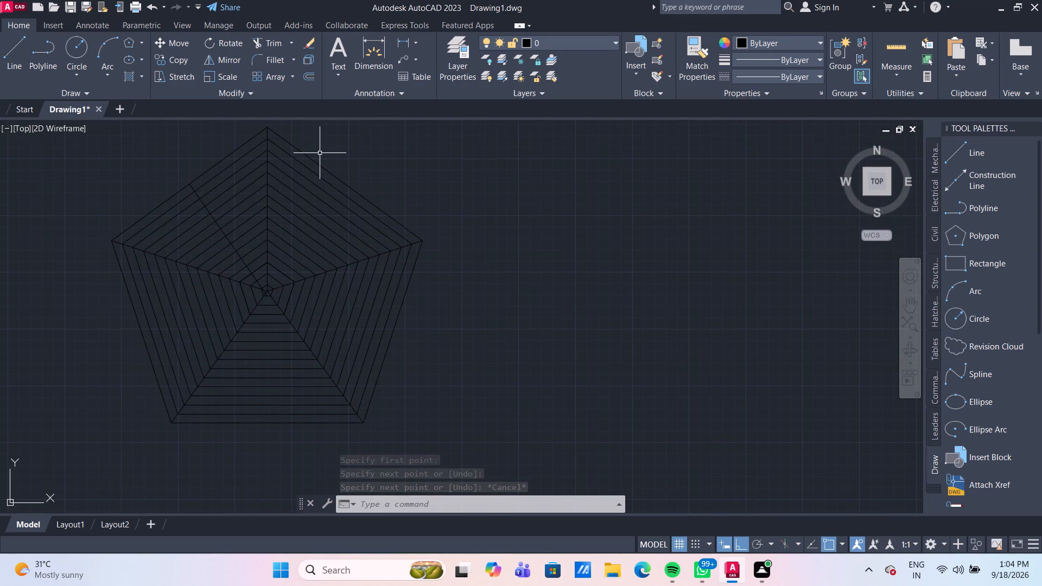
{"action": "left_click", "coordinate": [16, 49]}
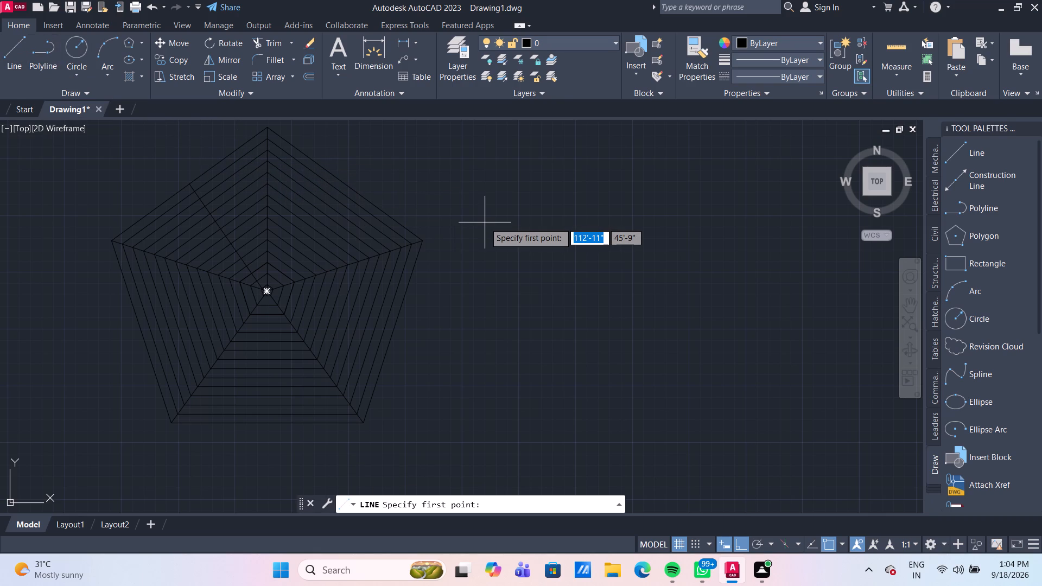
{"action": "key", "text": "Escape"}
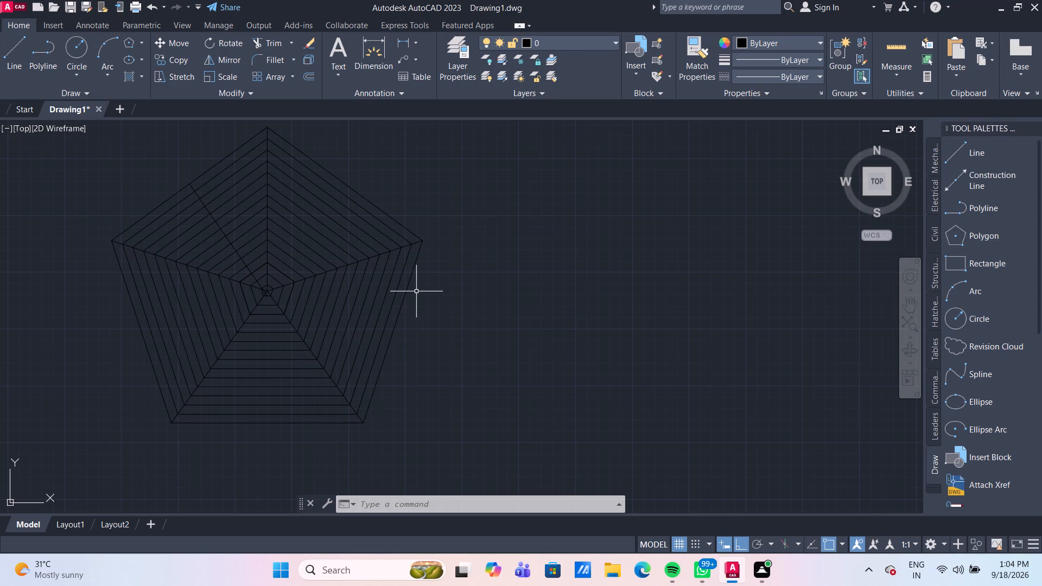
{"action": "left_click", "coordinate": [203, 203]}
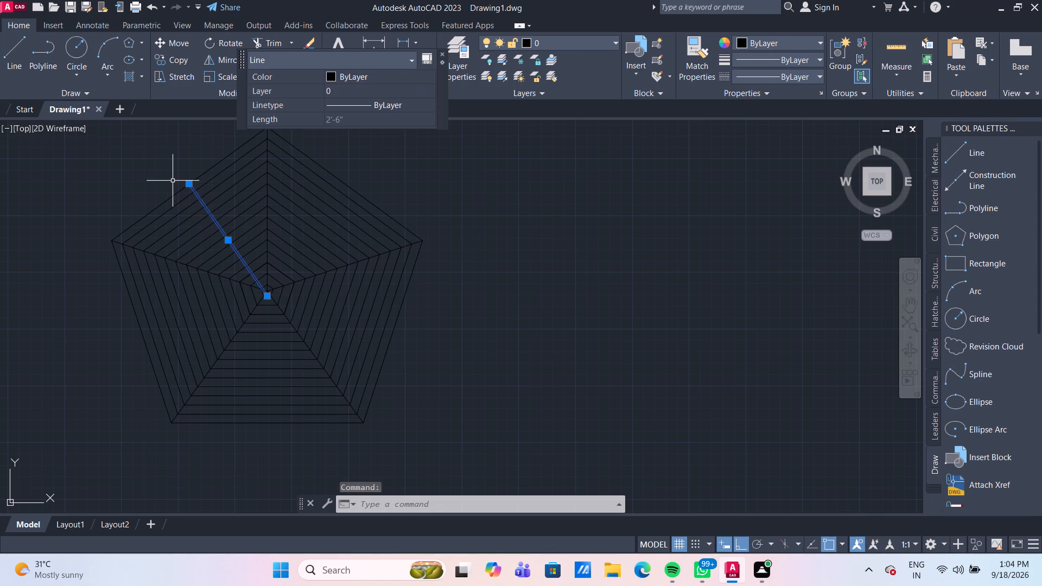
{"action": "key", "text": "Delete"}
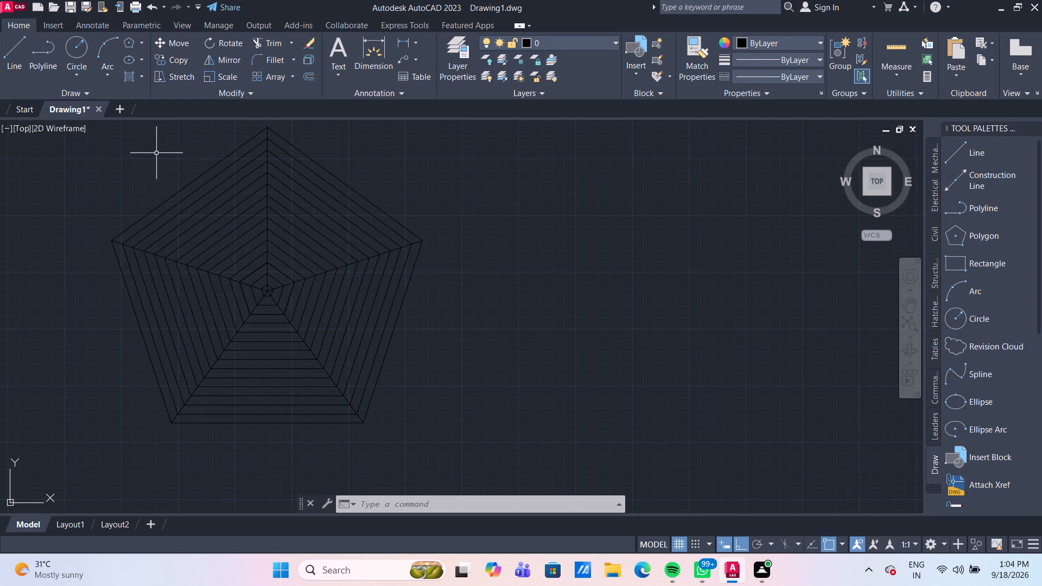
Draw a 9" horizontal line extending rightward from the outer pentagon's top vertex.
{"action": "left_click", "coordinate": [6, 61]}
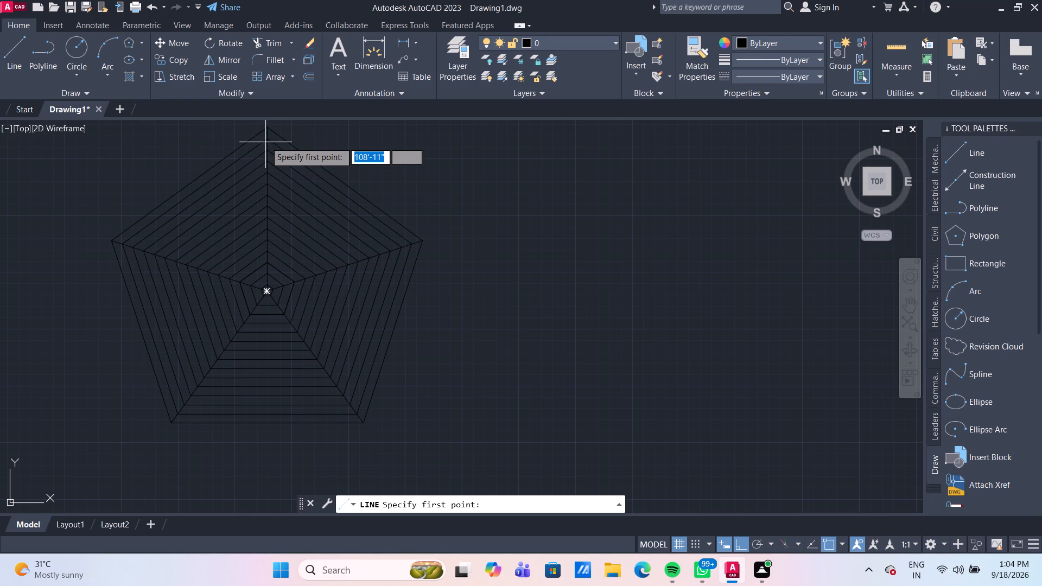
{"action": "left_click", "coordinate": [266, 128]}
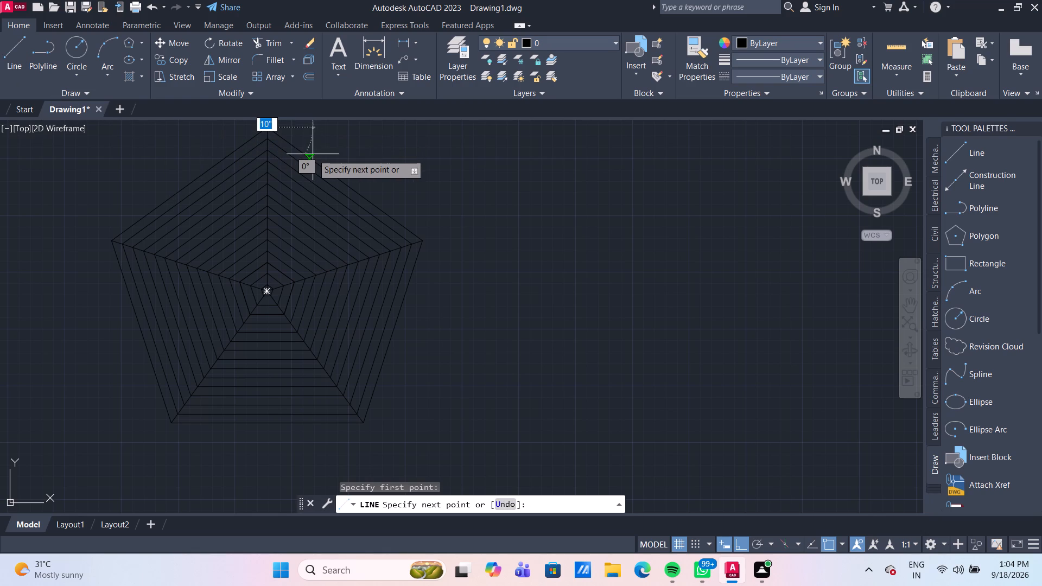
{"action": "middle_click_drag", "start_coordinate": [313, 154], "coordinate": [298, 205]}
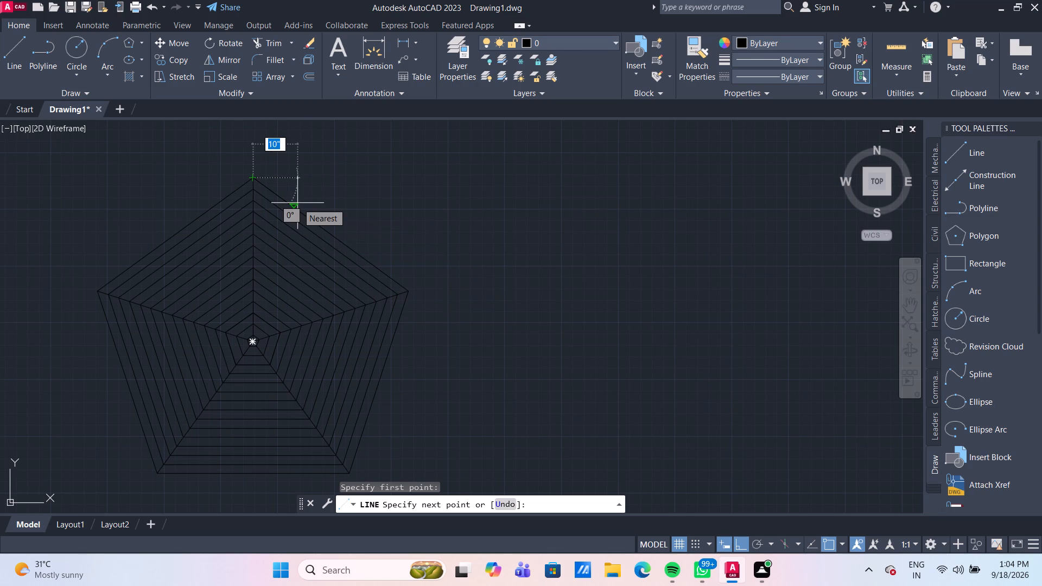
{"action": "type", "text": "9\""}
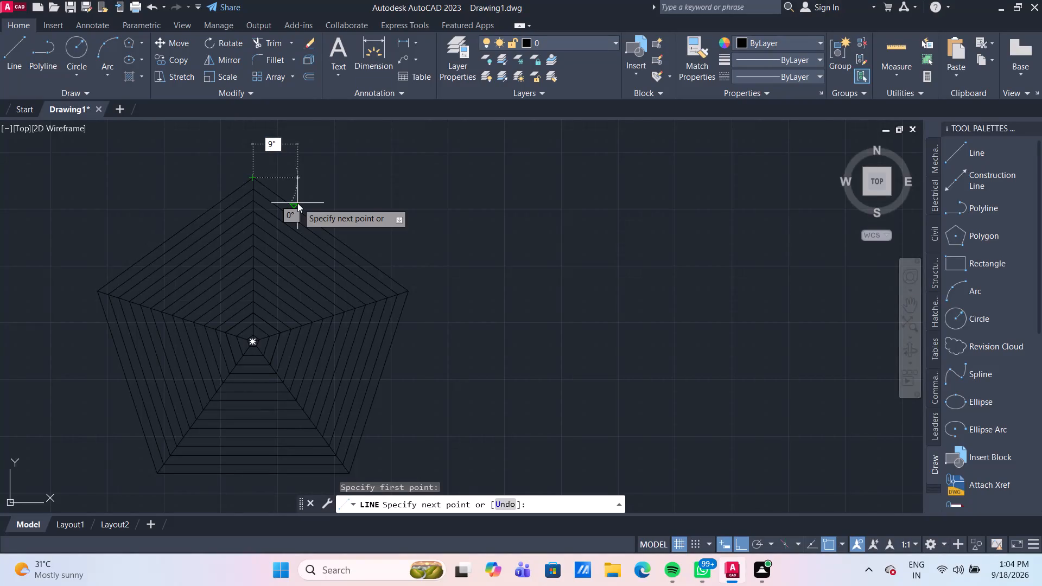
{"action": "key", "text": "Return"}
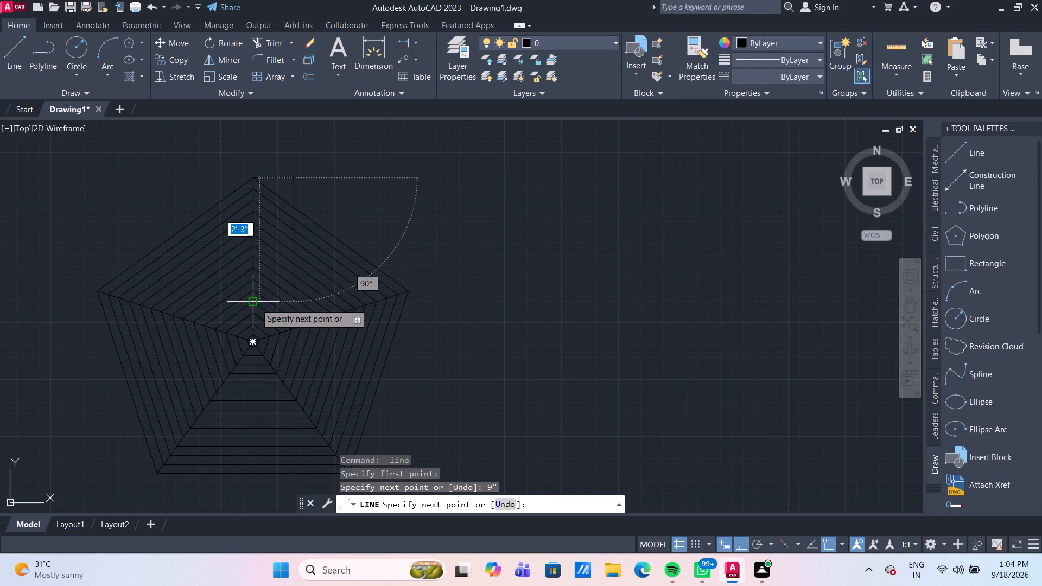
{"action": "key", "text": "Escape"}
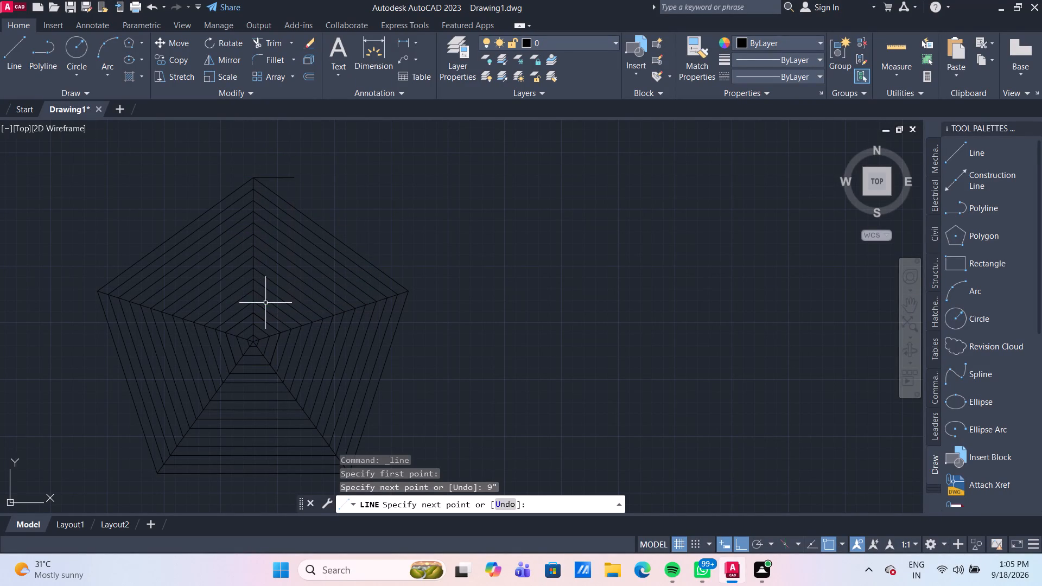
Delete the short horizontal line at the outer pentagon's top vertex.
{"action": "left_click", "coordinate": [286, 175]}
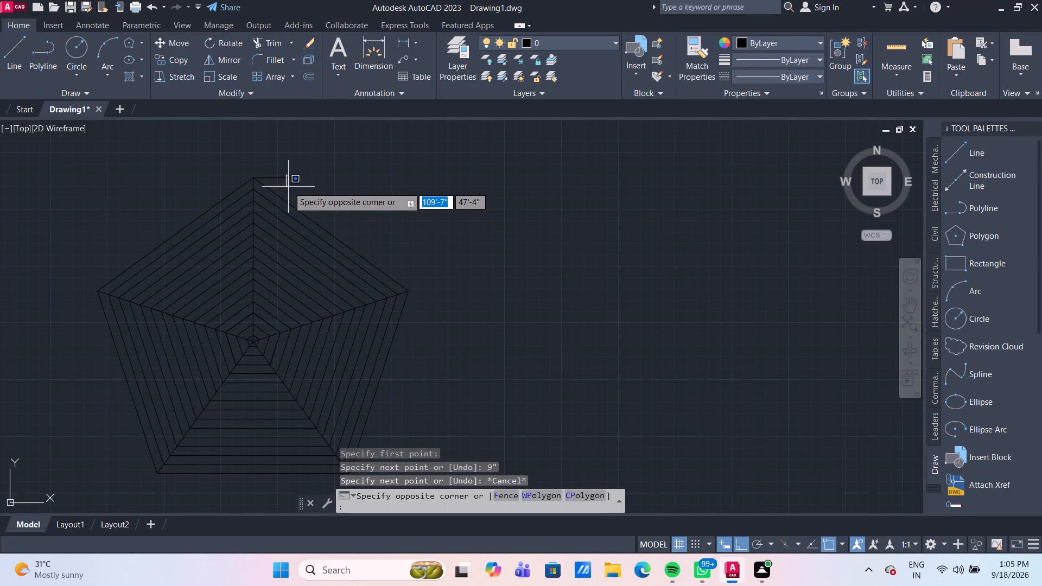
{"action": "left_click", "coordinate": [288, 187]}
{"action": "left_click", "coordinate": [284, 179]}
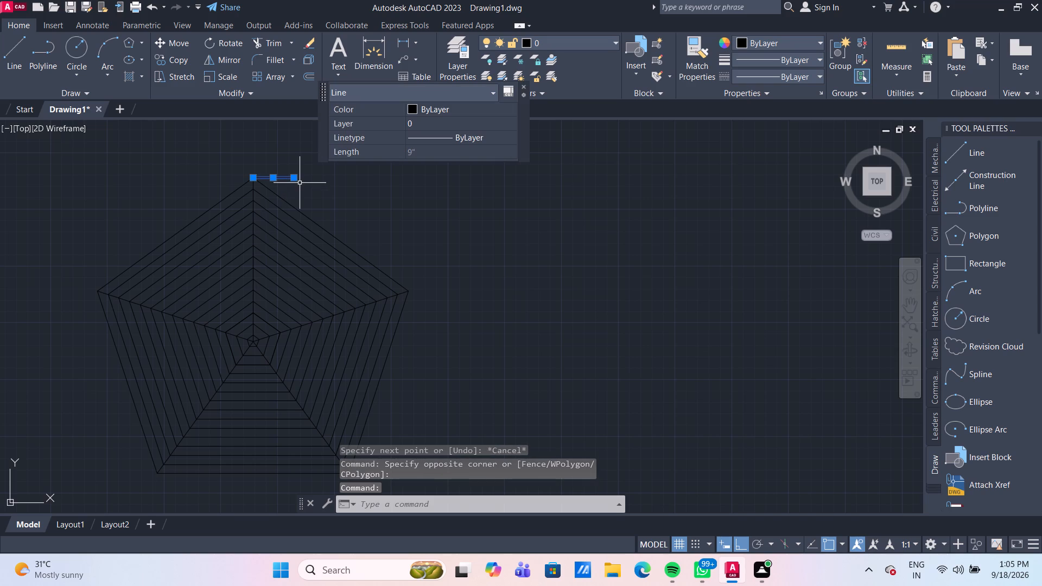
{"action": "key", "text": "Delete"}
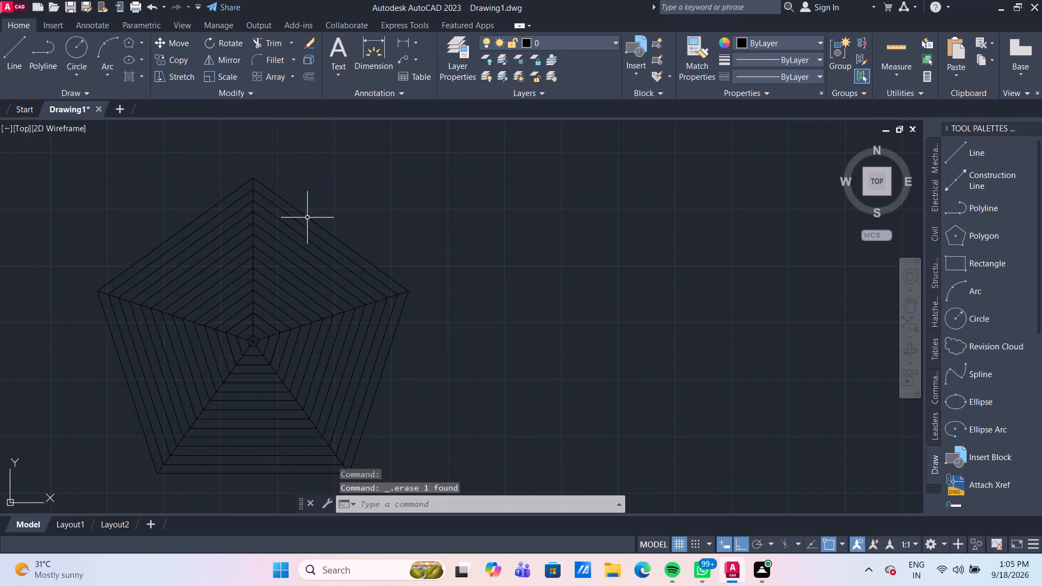
Delete the whole pentagon web, including all concentric pentagons and radial lines.
{"action": "middle_click_drag", "start_coordinate": [307, 219], "coordinate": [300, 217]}
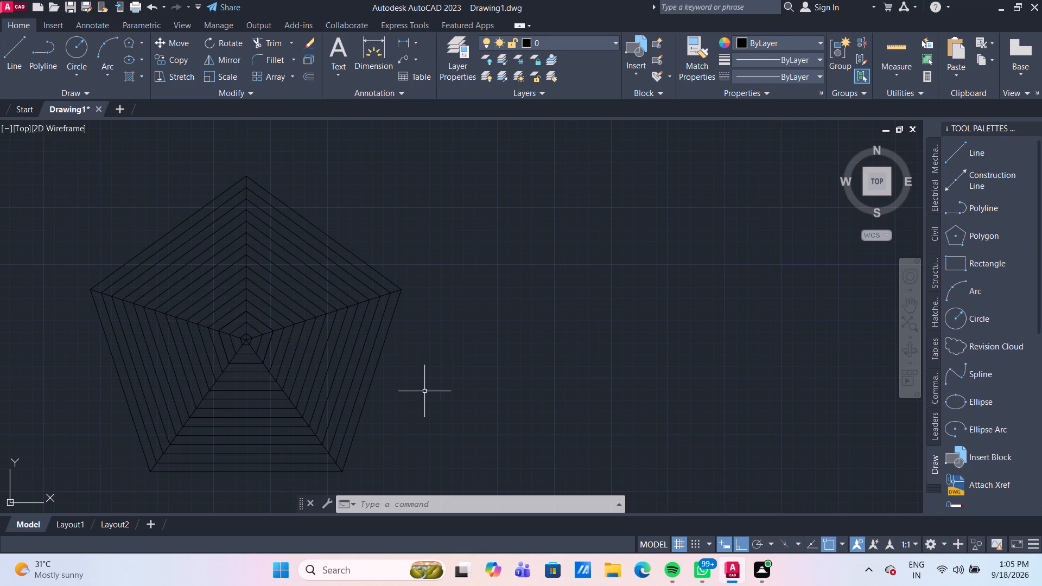
{"action": "scroll", "coordinate": [422, 391], "scroll_direction": "down", "scroll_amount": 1}
{"action": "middle_click_drag", "start_coordinate": [416, 391], "coordinate": [392, 345]}
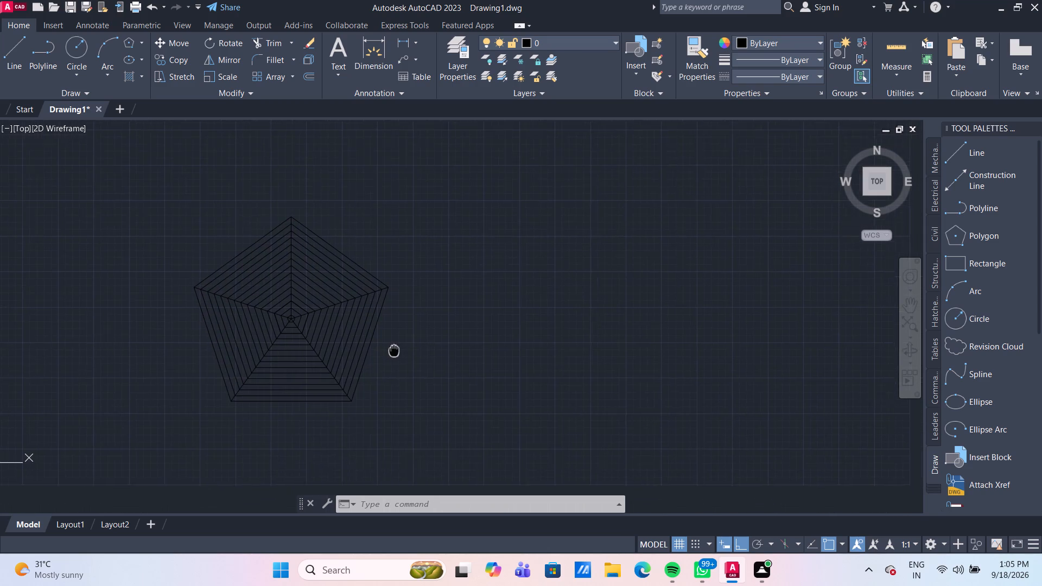
{"action": "middle_click_drag", "start_coordinate": [392, 345], "coordinate": [391, 337]}
{"action": "left_click", "coordinate": [384, 415]}
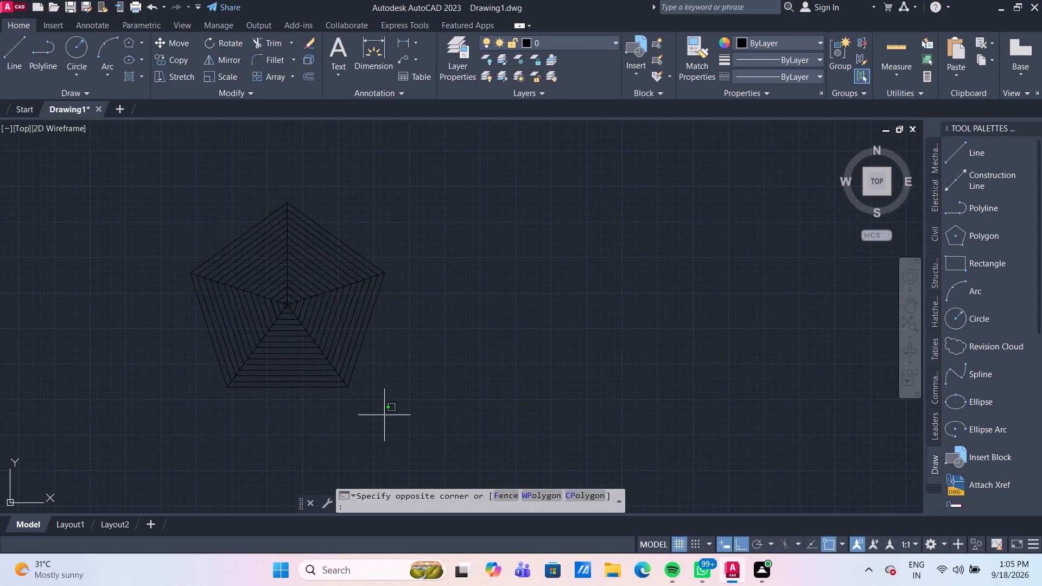
{"action": "left_click", "coordinate": [173, 189]}
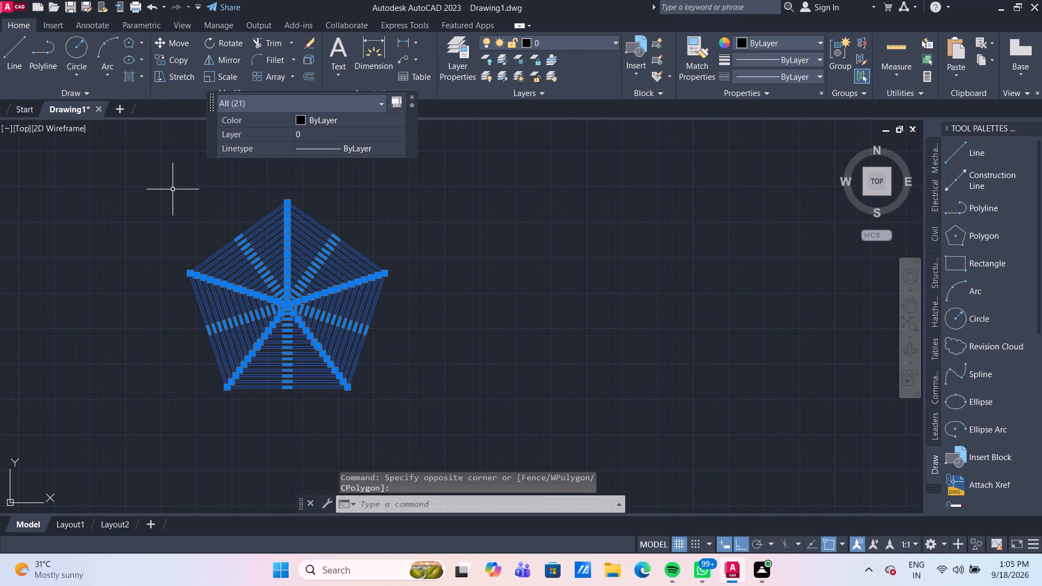
{"action": "key", "text": "Delete"}
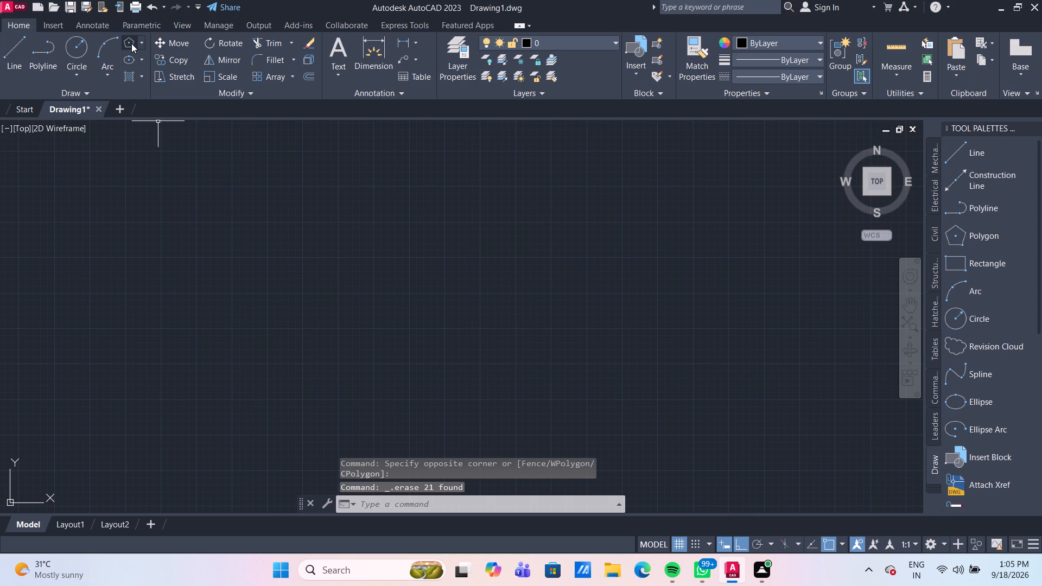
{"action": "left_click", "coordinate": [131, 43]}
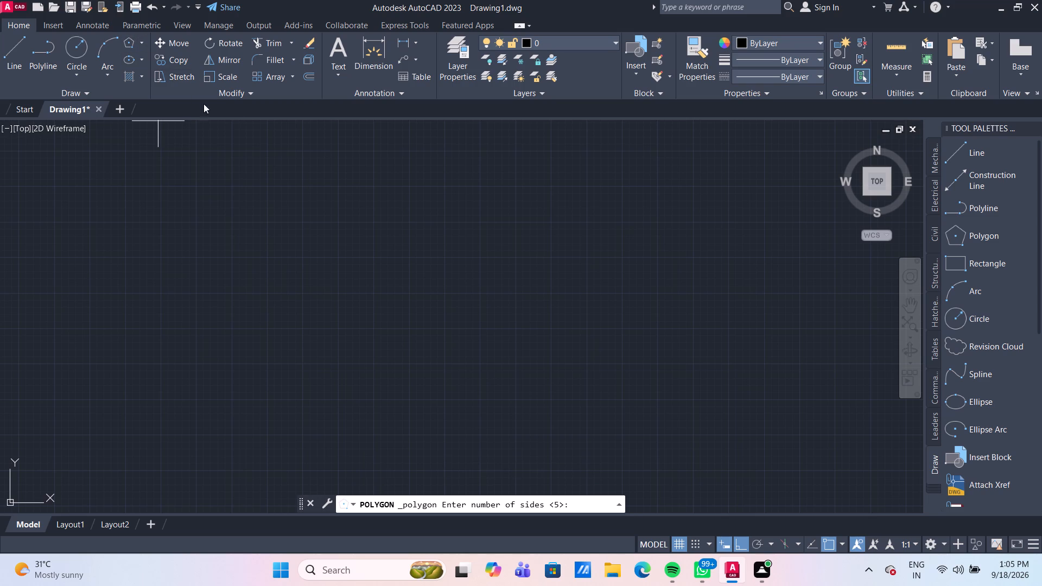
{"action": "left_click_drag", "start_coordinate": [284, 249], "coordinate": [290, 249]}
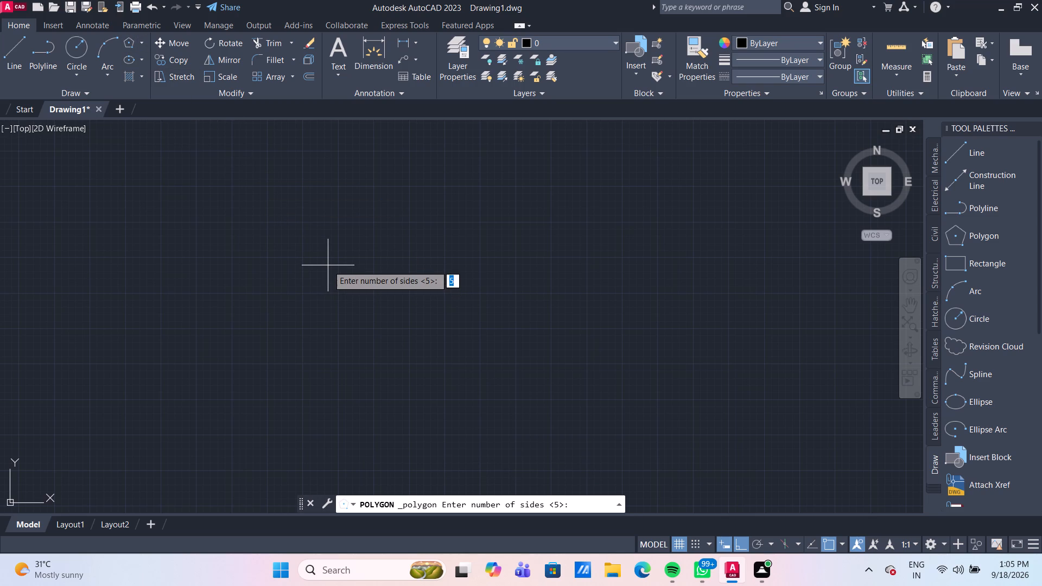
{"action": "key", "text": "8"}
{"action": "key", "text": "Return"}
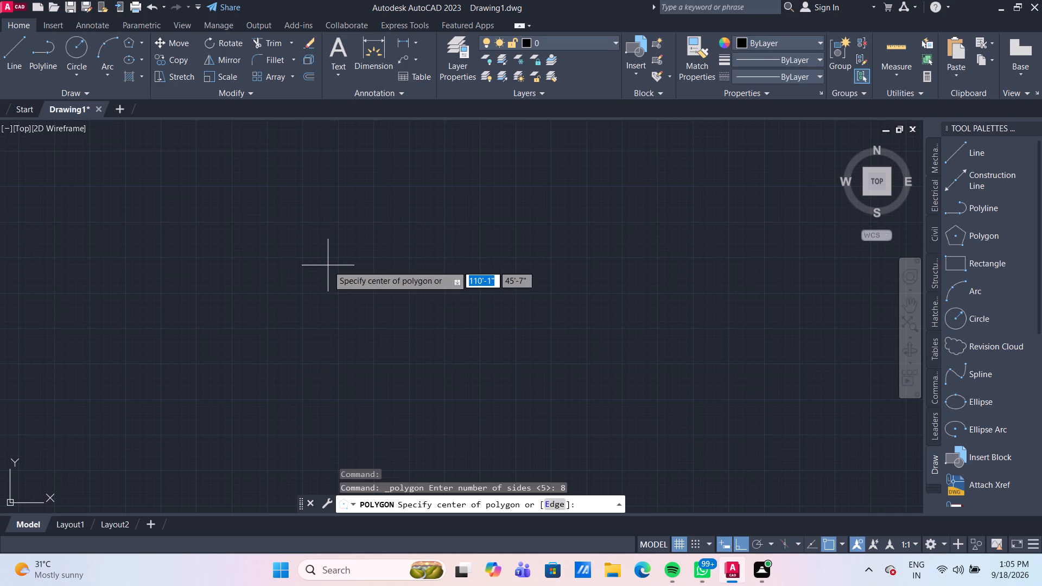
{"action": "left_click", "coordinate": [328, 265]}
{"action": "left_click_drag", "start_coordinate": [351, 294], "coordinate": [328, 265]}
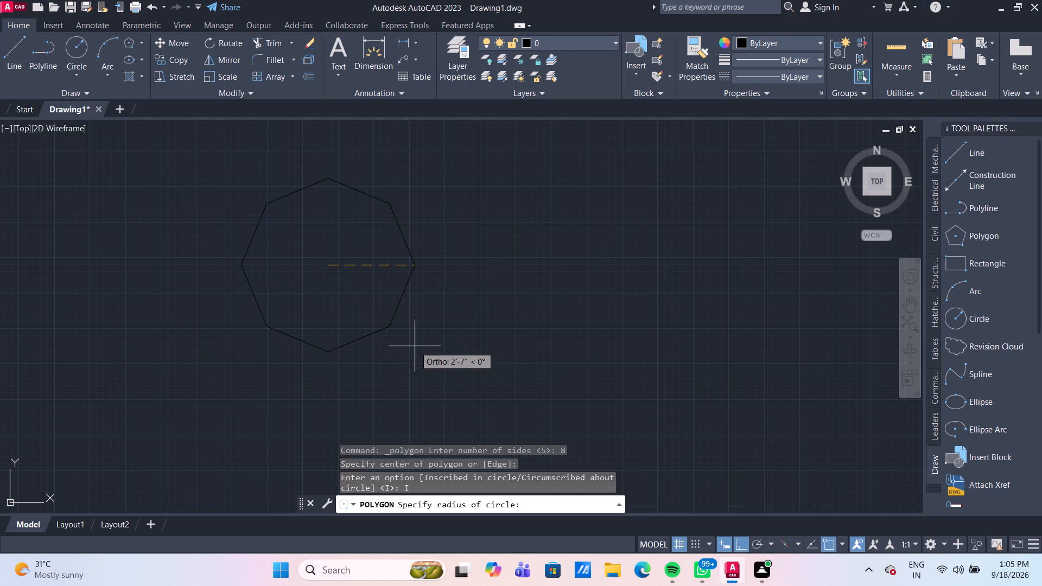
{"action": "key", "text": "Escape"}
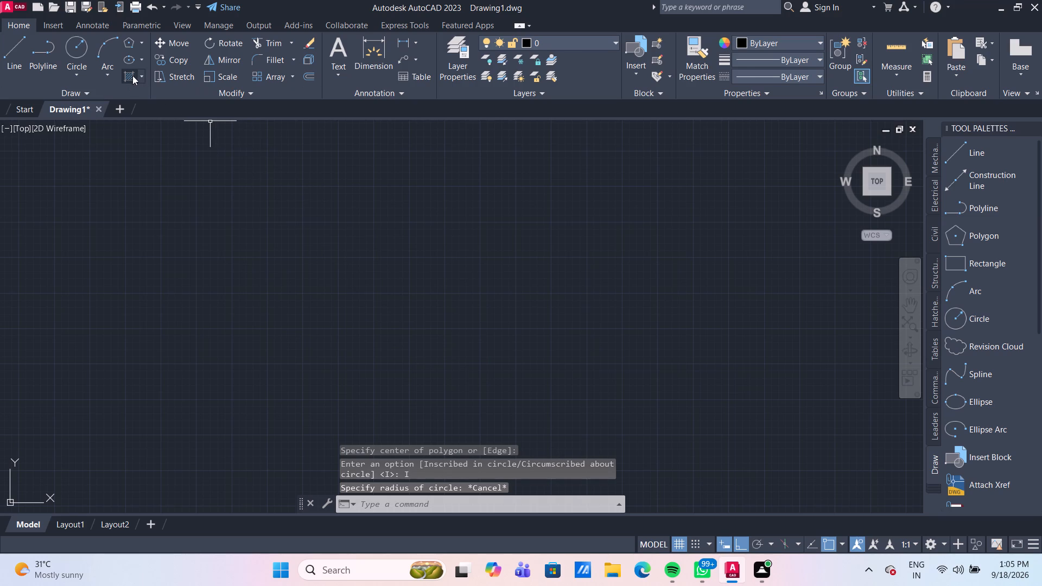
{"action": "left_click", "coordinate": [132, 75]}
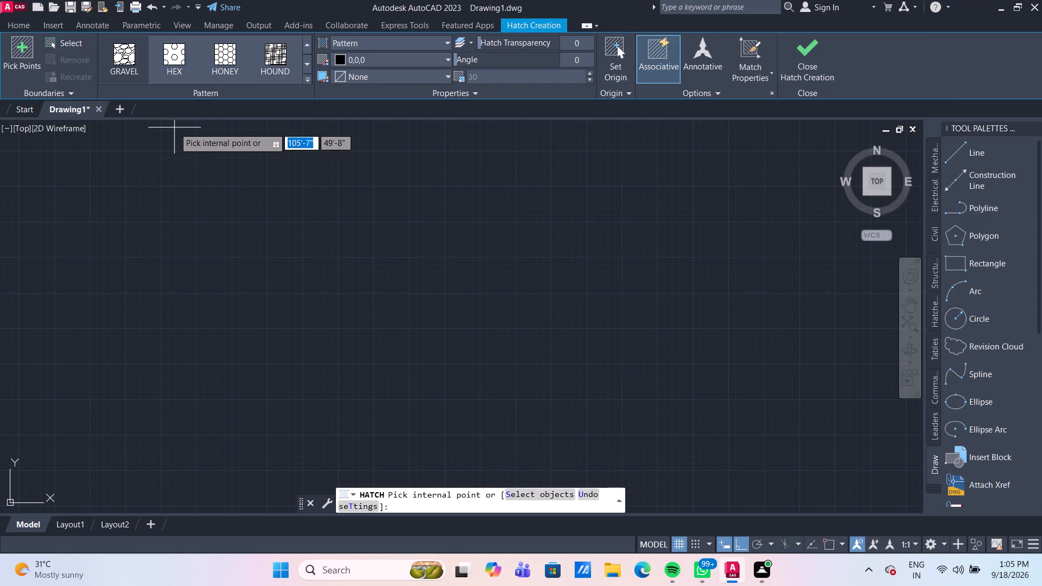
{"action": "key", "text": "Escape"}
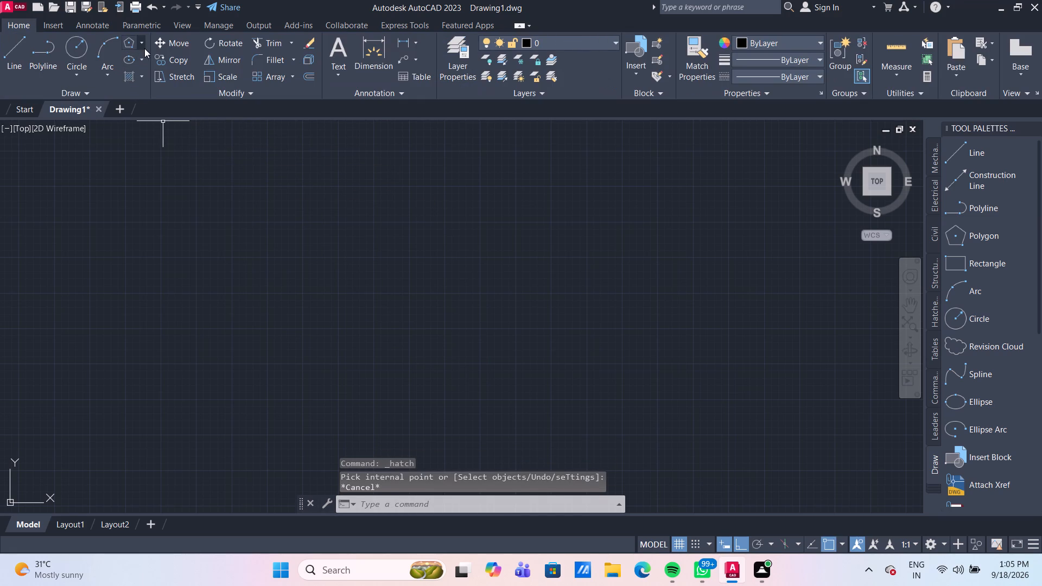
Draw a 12-sided polygon inscribed in a circle of 3' radius in the empty space below the building elevation.
{"action": "left_click", "coordinate": [130, 41]}
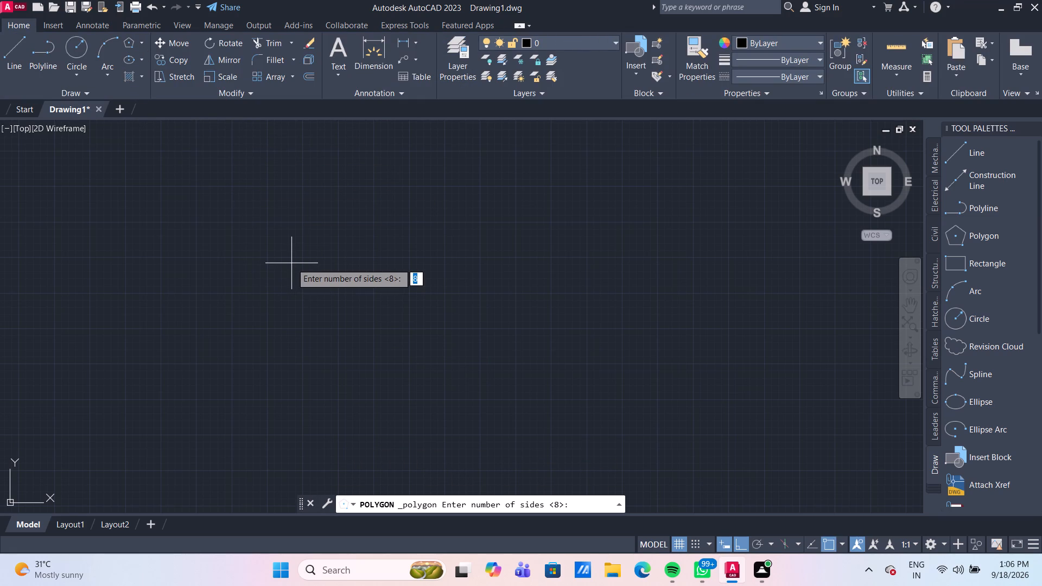
{"action": "type", "text": "12"}
{"action": "key", "text": "Return"}
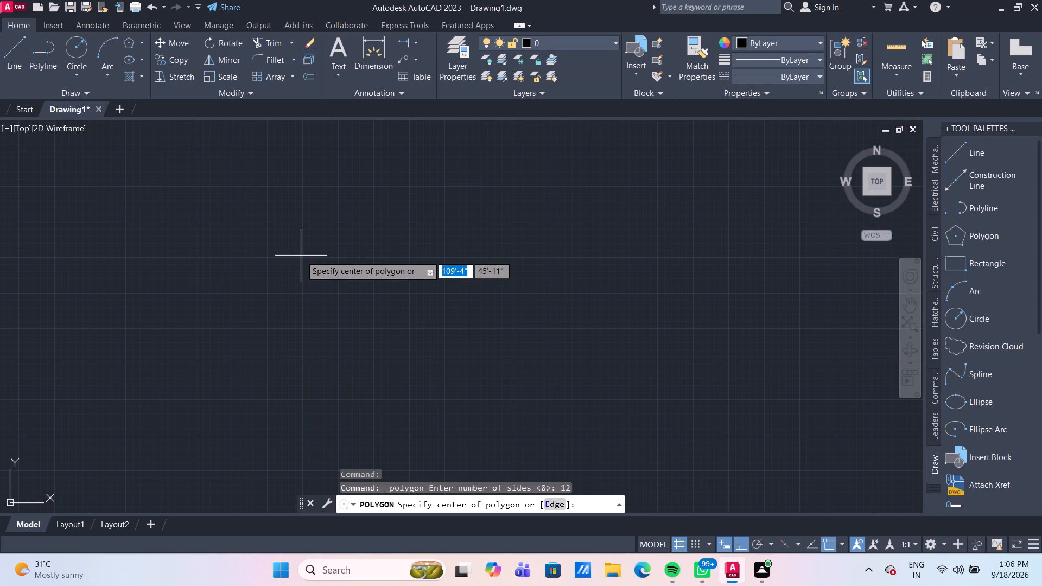
{"action": "left_click", "coordinate": [302, 259]}
{"action": "left_click_drag", "start_coordinate": [347, 288], "coordinate": [304, 260]}
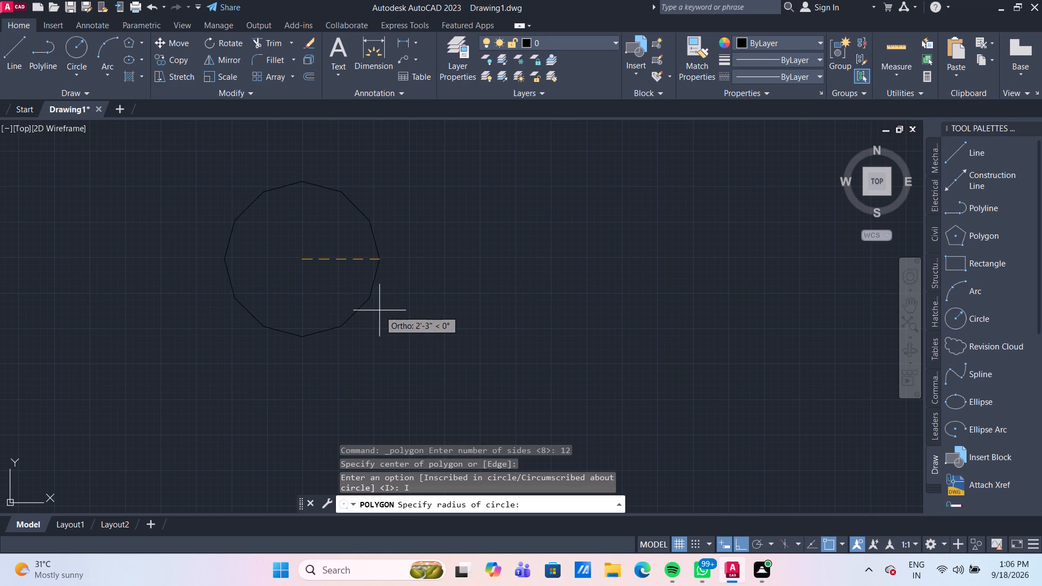
{"action": "type", "text": "3'"}
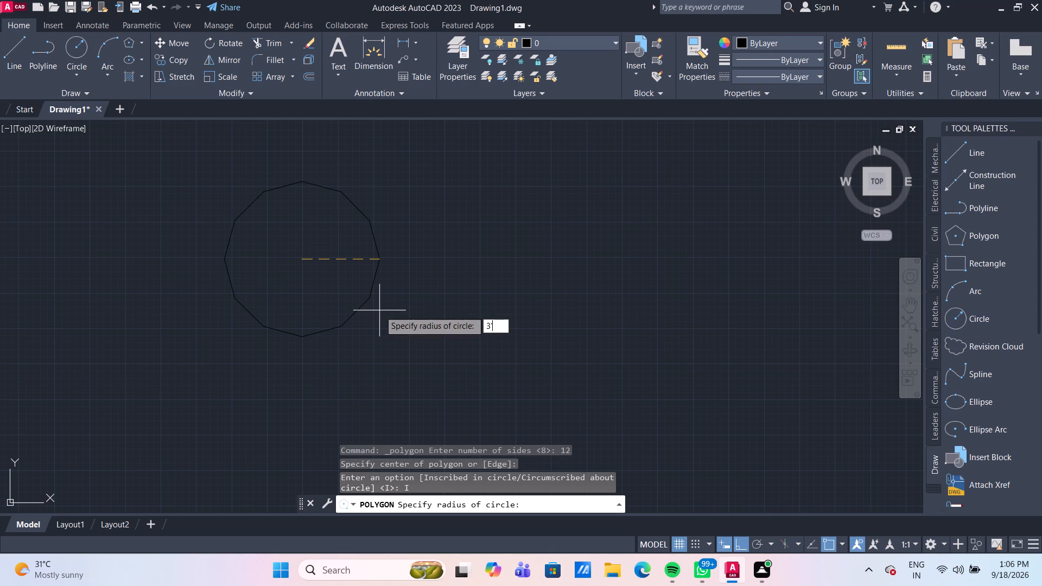
{"action": "key", "text": "Return"}
{"action": "key", "text": "Escape"}
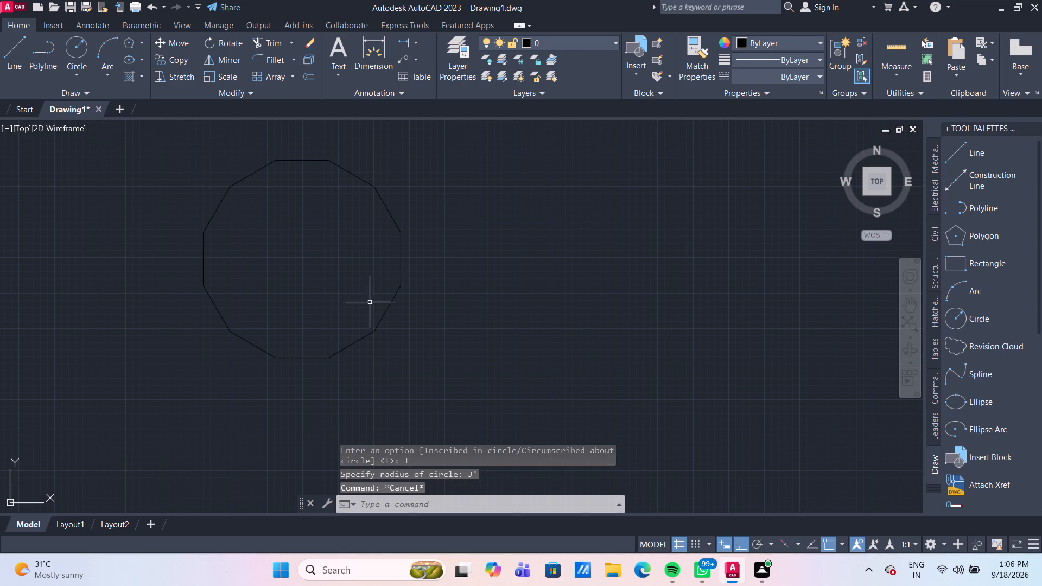
{"action": "key", "text": "Escape"}
Offset the 12-sided polygon inward at 2" spacing to create five concentric rings, each from the previous one.
{"action": "key", "text": "o"}
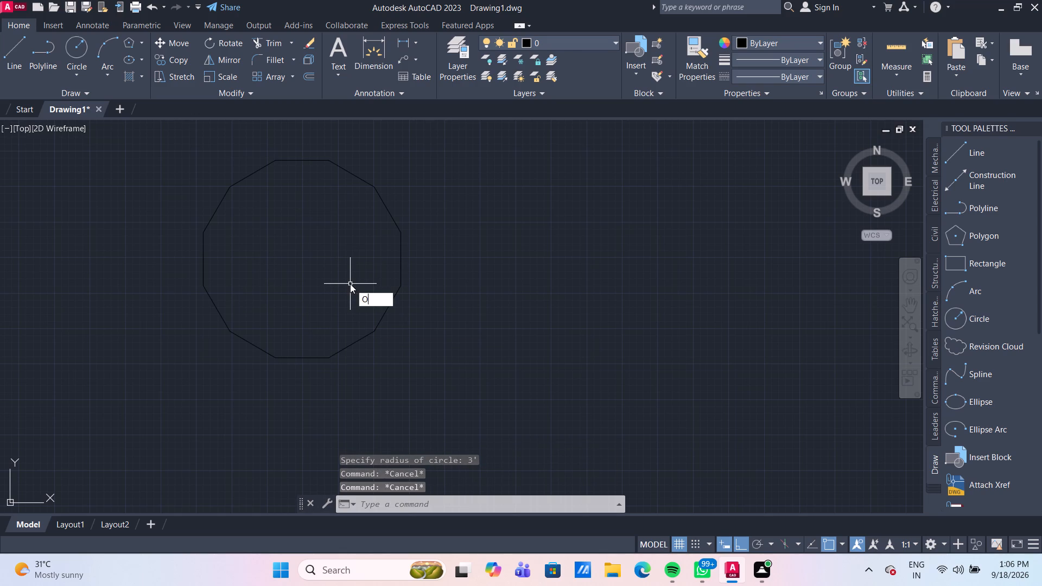
{"action": "key", "text": "Return"}
{"action": "key", "text": "Return"}
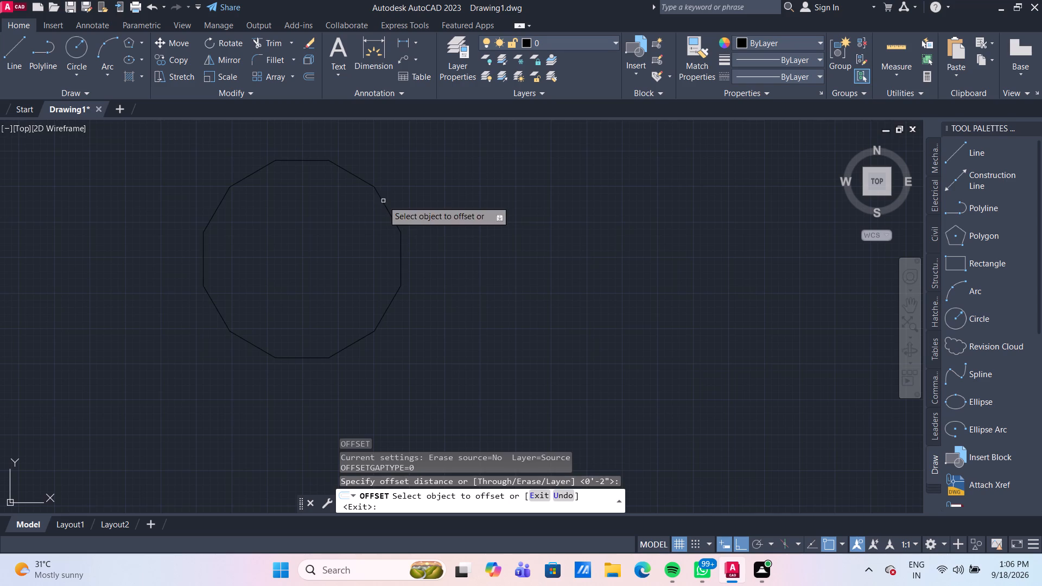
{"action": "left_click_drag", "start_coordinate": [383, 201], "coordinate": [374, 206]}
{"action": "left_click", "coordinate": [366, 212]}
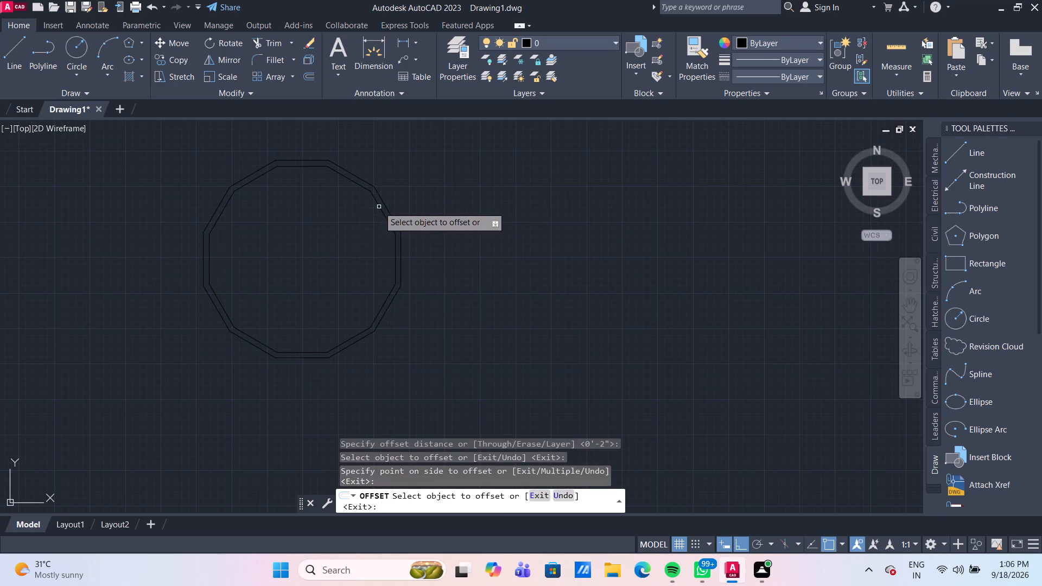
{"action": "left_click", "coordinate": [379, 207]}
{"action": "left_click", "coordinate": [357, 226]}
{"action": "left_click", "coordinate": [375, 215]}
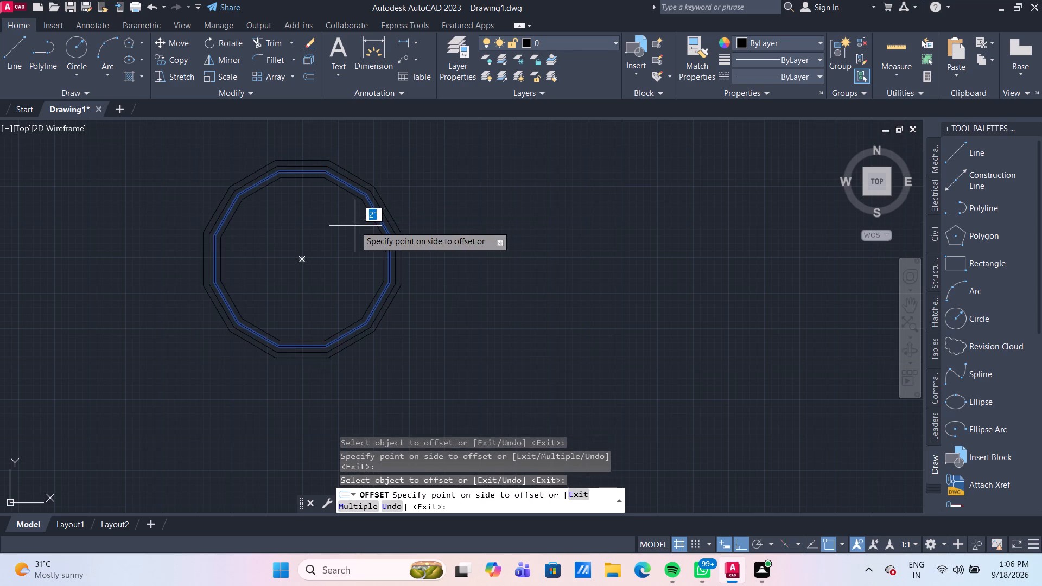
{"action": "left_click", "coordinate": [355, 226]}
{"action": "left_click", "coordinate": [372, 218]}
{"action": "left_click", "coordinate": [371, 222]}
{"action": "left_click", "coordinate": [372, 221]}
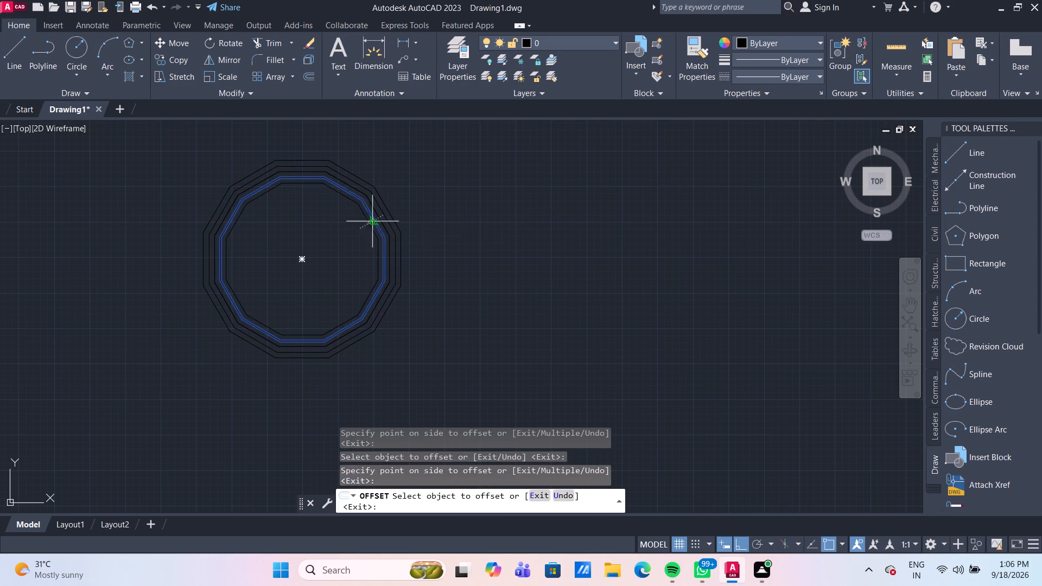
{"action": "left_click", "coordinate": [349, 232]}
{"action": "left_click", "coordinate": [368, 226]}
{"action": "left_click", "coordinate": [345, 237]}
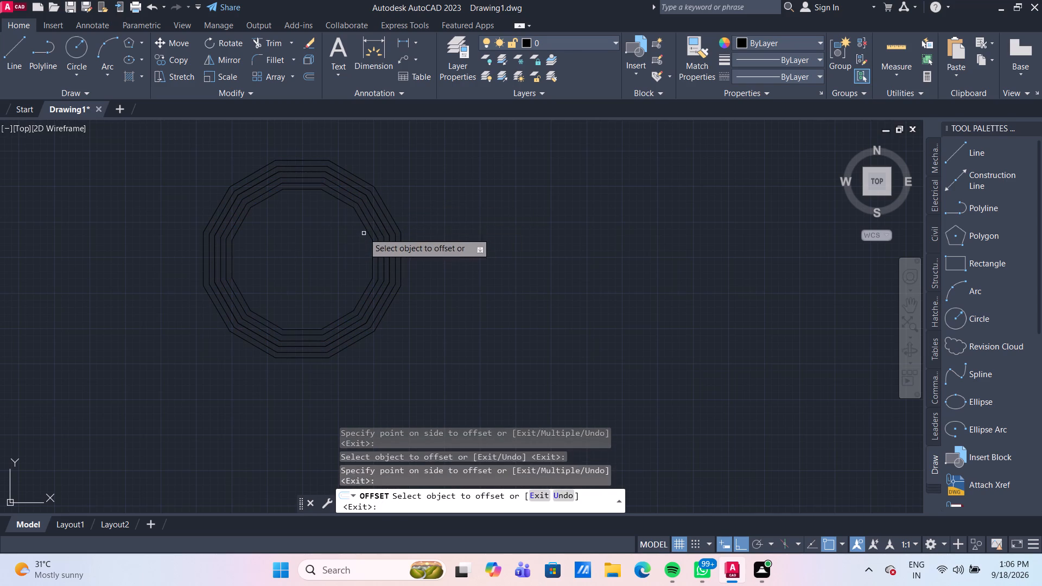
Offset the innermost ring inward by 2" repeatedly to add seven more concentric 12-sided rings.
{"action": "left_click", "coordinate": [365, 230]}
{"action": "left_click", "coordinate": [345, 241]}
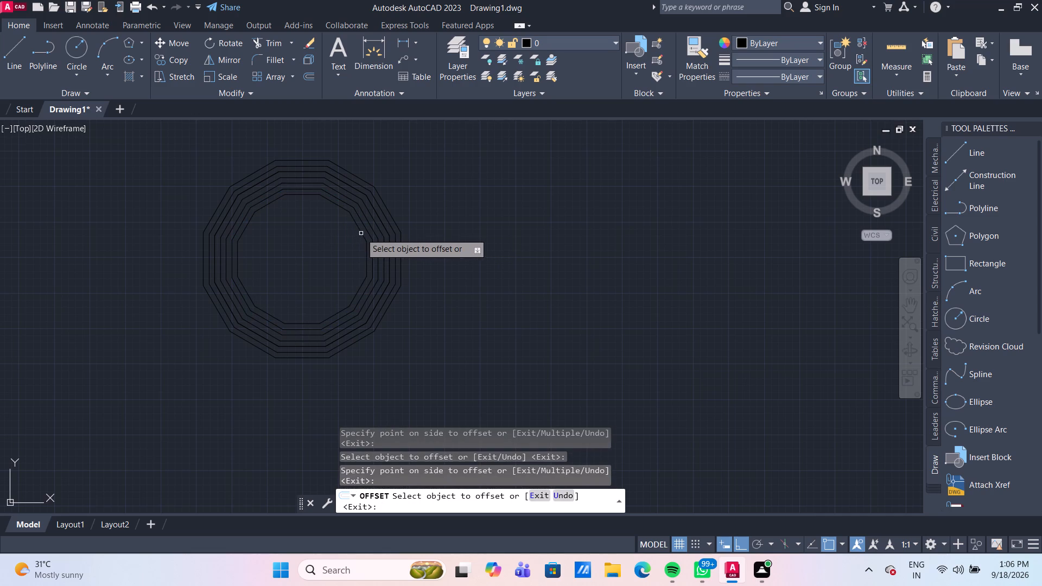
{"action": "left_click", "coordinate": [361, 233]}
{"action": "left_click", "coordinate": [338, 243]}
{"action": "left_click", "coordinate": [353, 233]}
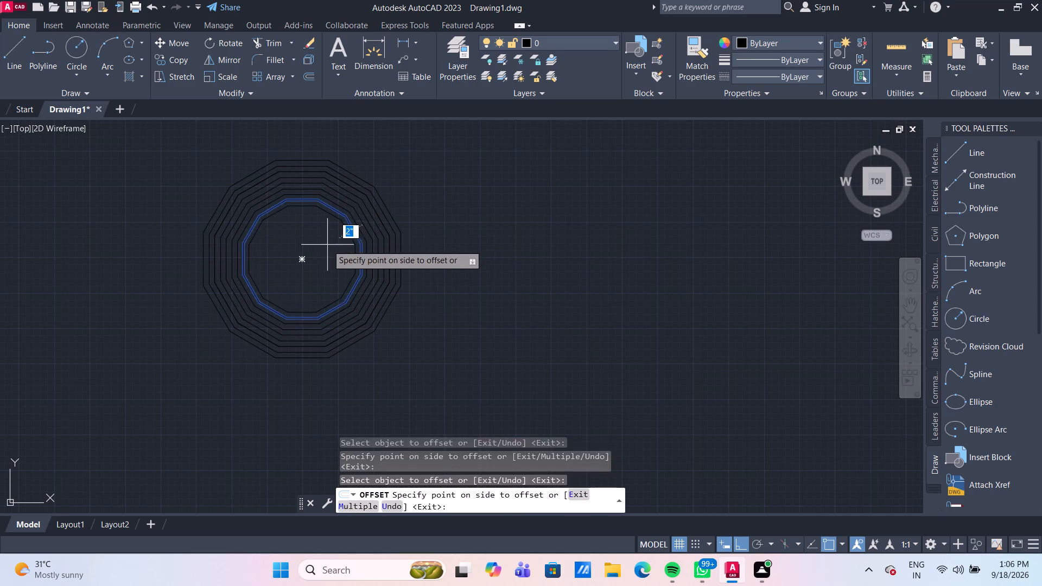
{"action": "left_click", "coordinate": [327, 245]}
{"action": "left_click", "coordinate": [348, 234]}
{"action": "left_click", "coordinate": [331, 242]}
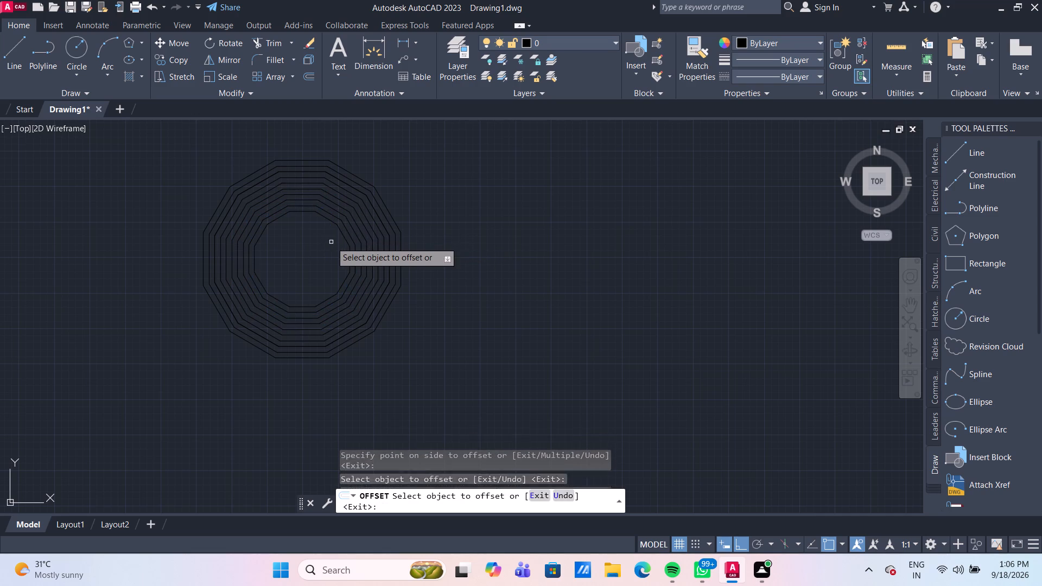
{"action": "left_click", "coordinate": [345, 236]}
{"action": "left_click", "coordinate": [329, 242]}
{"action": "left_click_drag", "start_coordinate": [340, 240], "coordinate": [327, 246]}
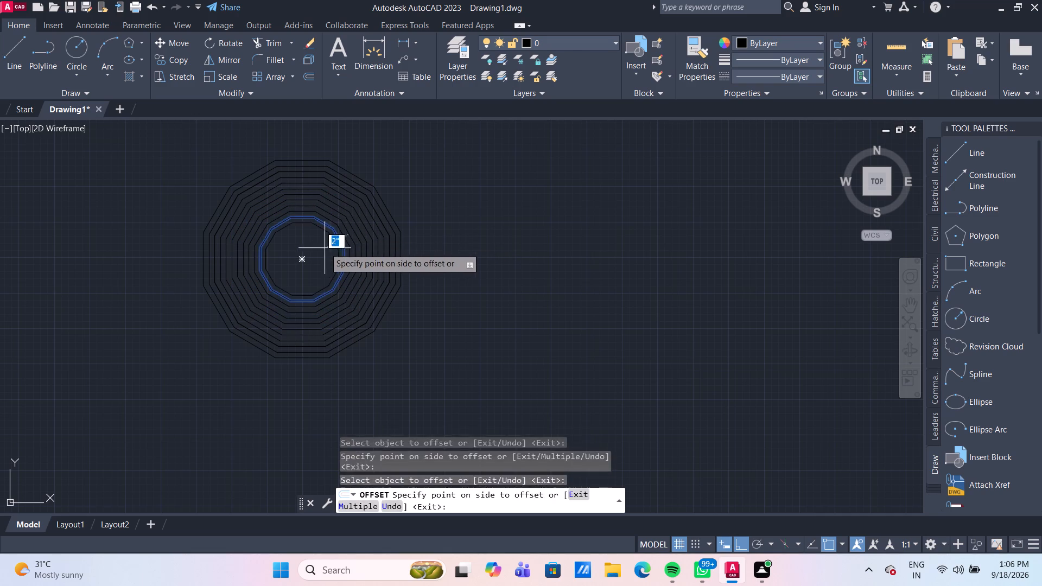
{"action": "left_click_drag", "start_coordinate": [325, 248], "coordinate": [331, 247]}
{"action": "left_click_drag", "start_coordinate": [335, 243], "coordinate": [328, 245]}
{"action": "left_click", "coordinate": [320, 248]}
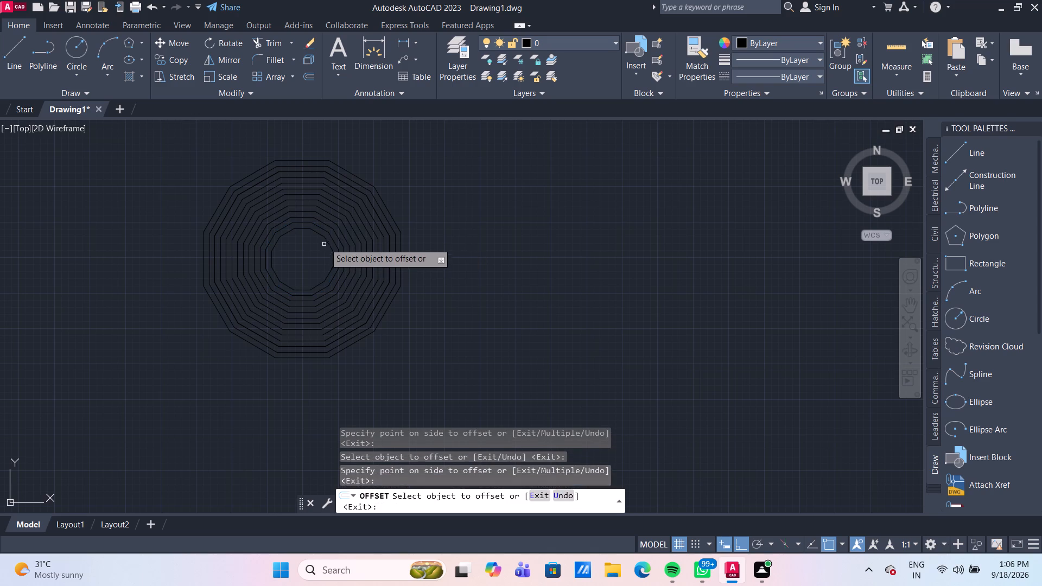
Offset the innermost ring inward by 2" three more times to fill the polygon almost to its centre.
{"action": "left_click_drag", "start_coordinate": [327, 241], "coordinate": [317, 250]}
{"action": "left_click", "coordinate": [315, 251]}
{"action": "left_click", "coordinate": [324, 246]}
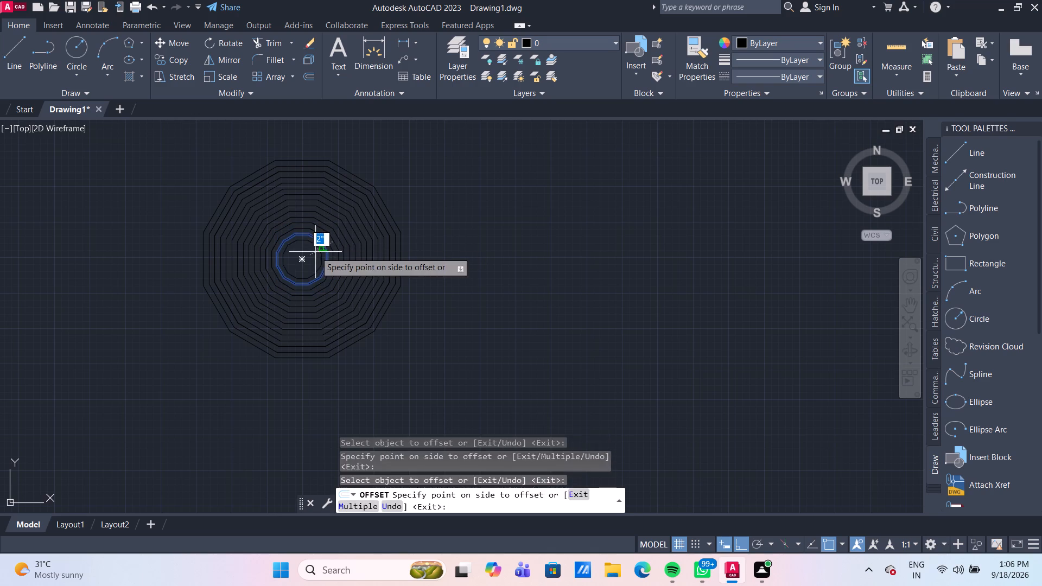
{"action": "left_click", "coordinate": [315, 252]}
{"action": "left_click_drag", "start_coordinate": [325, 250], "coordinate": [317, 251]}
{"action": "left_click", "coordinate": [314, 252]}
{"action": "scroll", "coordinate": [315, 252], "scroll_direction": "up", "scroll_amount": 1}
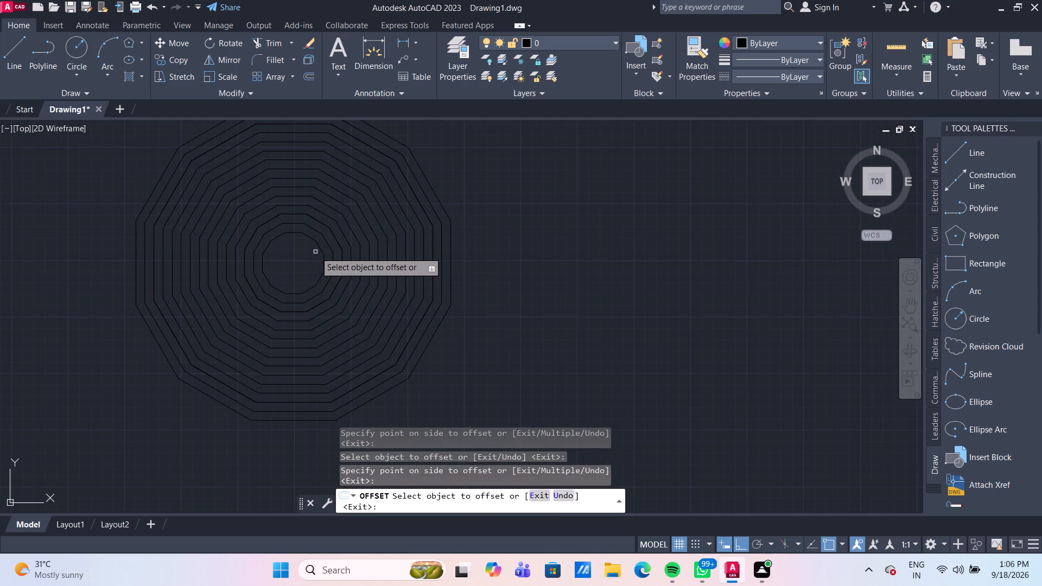
{"action": "left_click", "coordinate": [320, 250]}
{"action": "left_click", "coordinate": [304, 257]}
{"action": "left_click", "coordinate": [312, 251]}
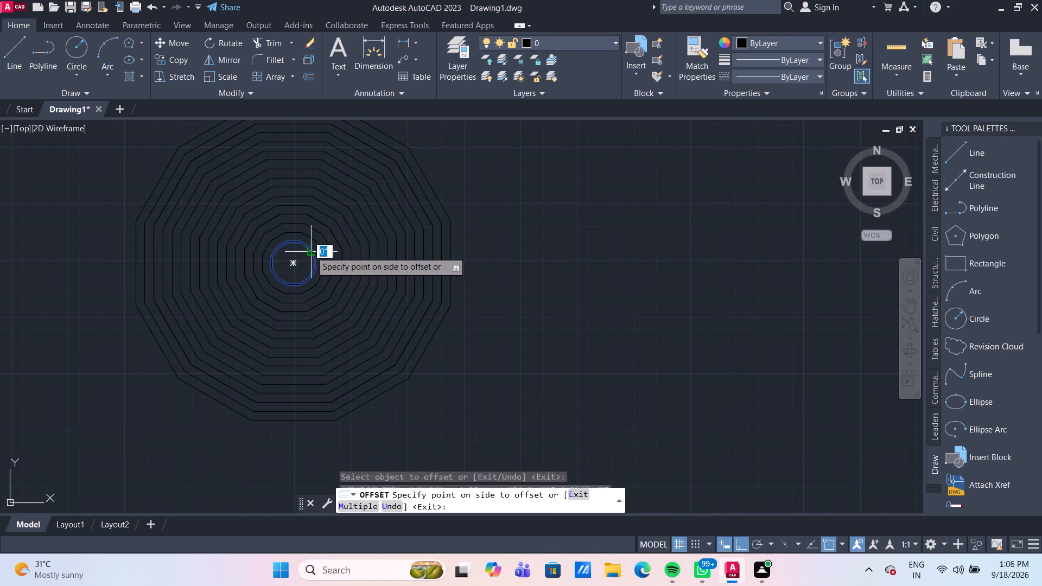
{"action": "left_click", "coordinate": [305, 256]}
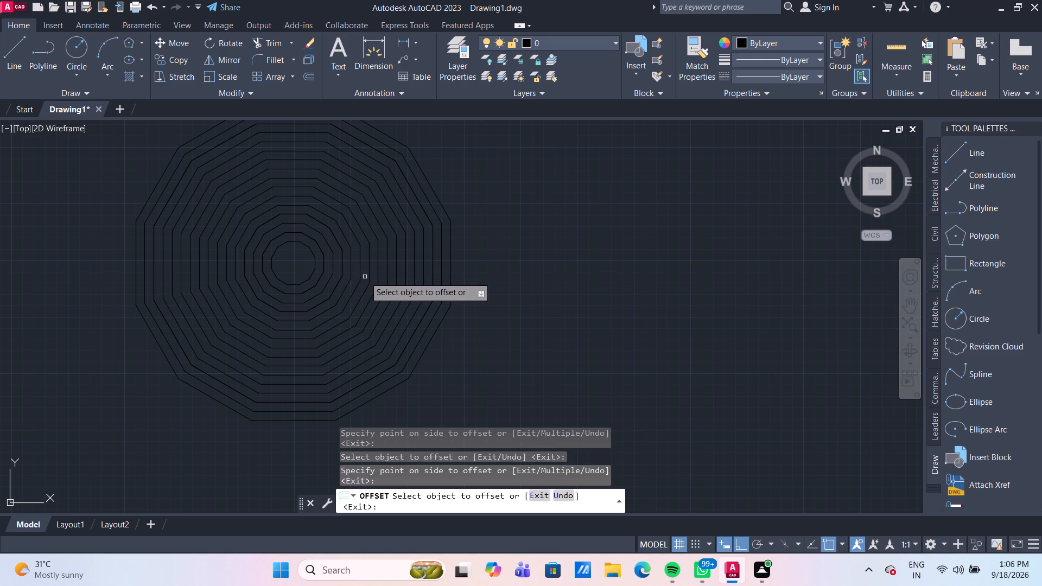
{"action": "scroll", "coordinate": [510, 242], "scroll_direction": "down", "scroll_amount": 3}
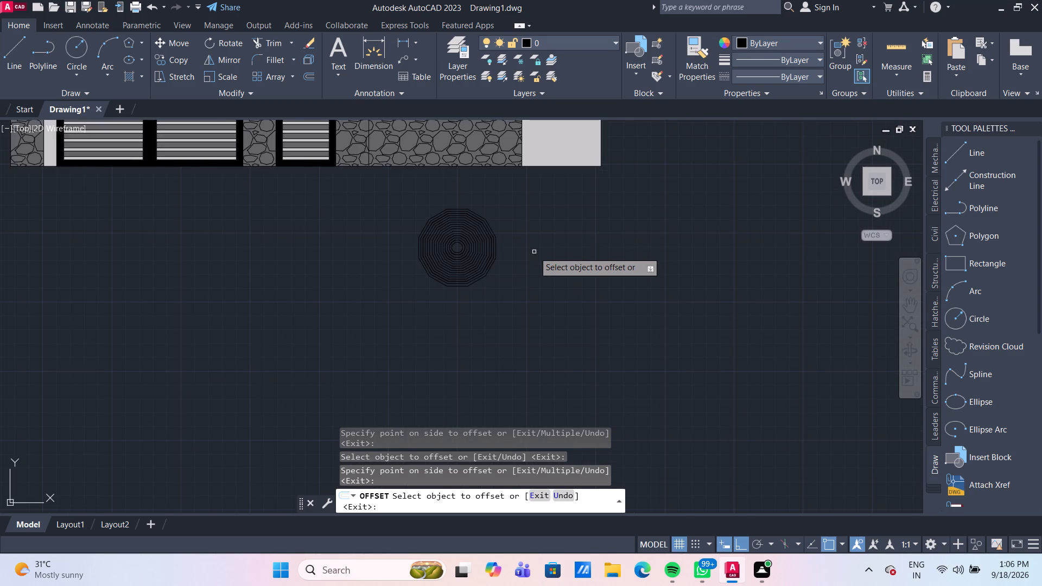
{"action": "scroll", "coordinate": [534, 252], "scroll_direction": "down", "scroll_amount": 2}
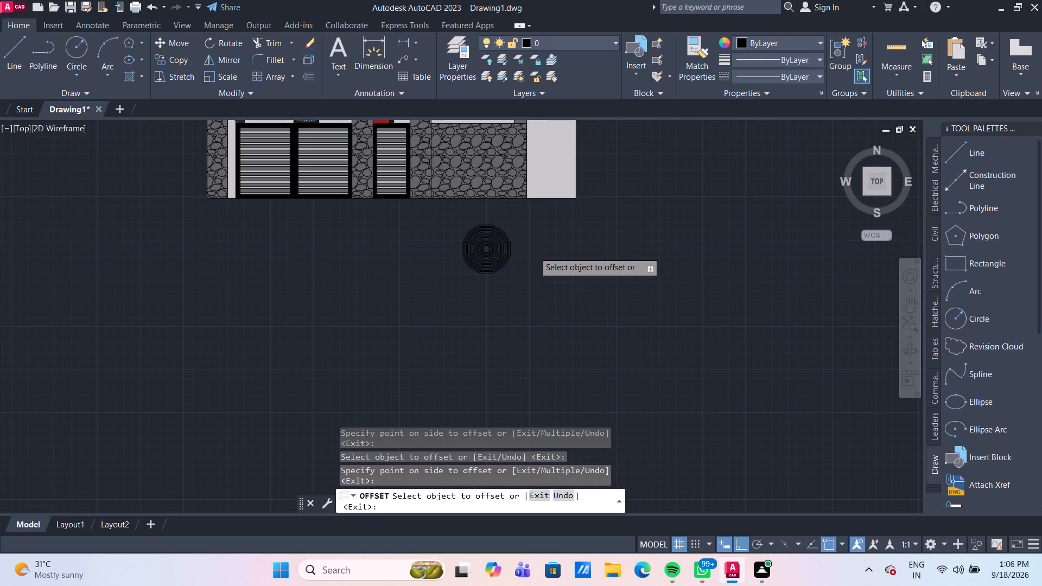
{"action": "scroll", "coordinate": [534, 252], "scroll_direction": "up", "scroll_amount": 3}
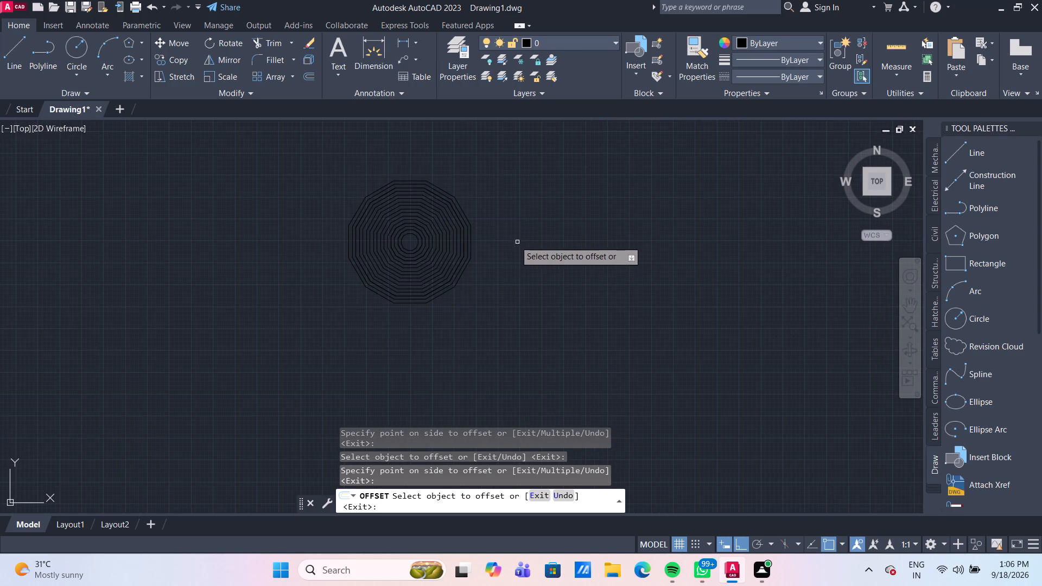
{"action": "key", "text": "Escape"}
Draw a radial line from the polygon's centre to the right vertex of the outer polygon's top edge.
{"action": "left_click", "coordinate": [14, 63]}
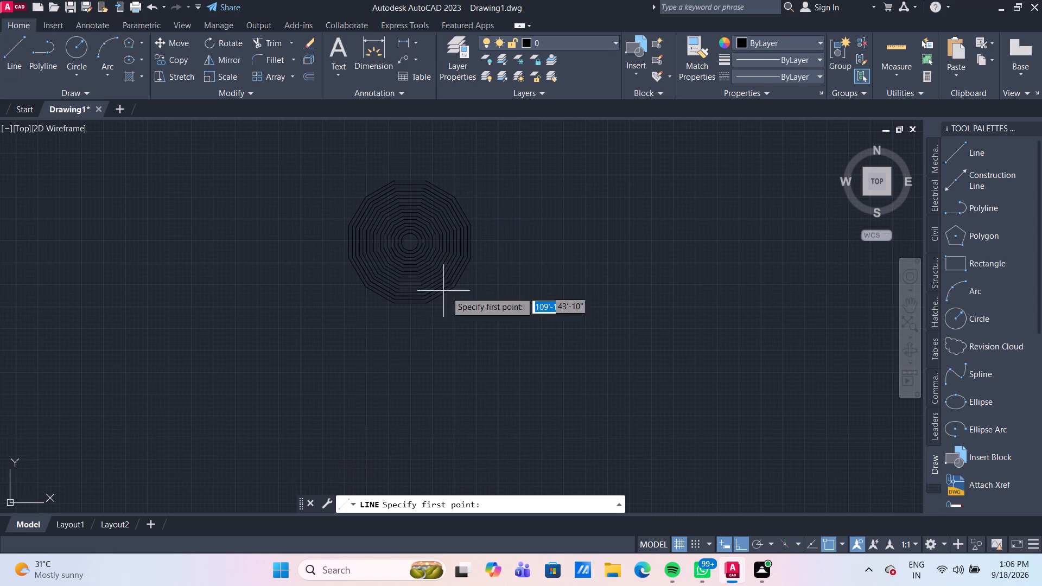
{"action": "scroll", "coordinate": [473, 275], "scroll_direction": "up", "scroll_amount": 1}
{"action": "middle_click_drag", "start_coordinate": [473, 279], "coordinate": [453, 349]}
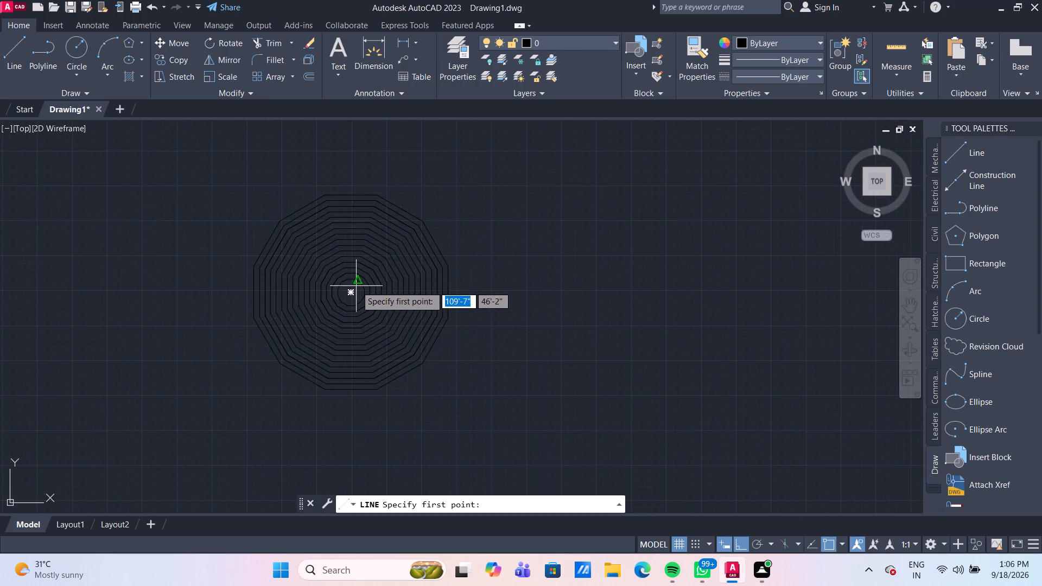
{"action": "left_click", "coordinate": [353, 290]}
{"action": "left_click", "coordinate": [376, 193]}
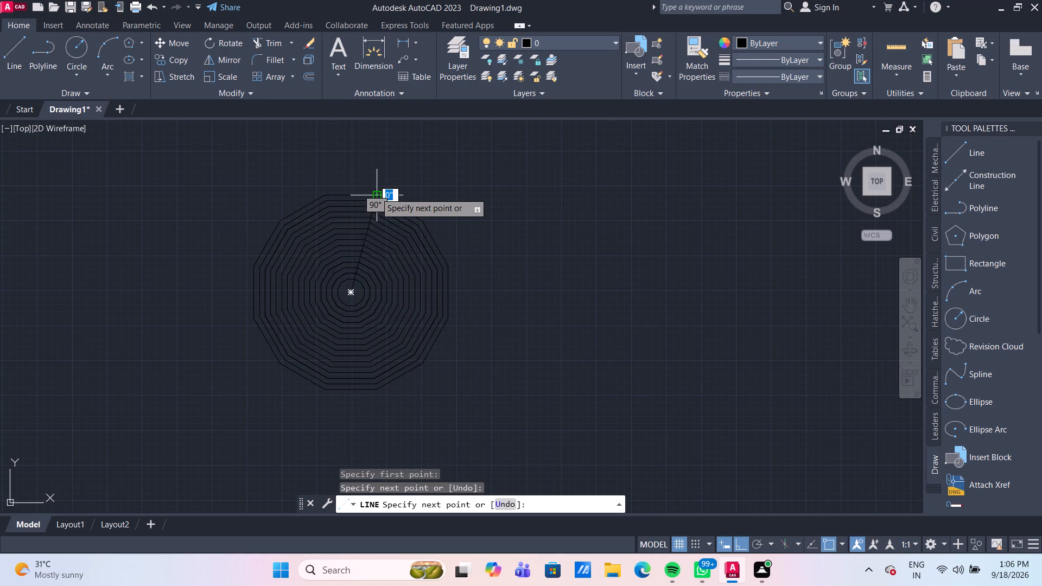
{"action": "key", "text": "Escape"}
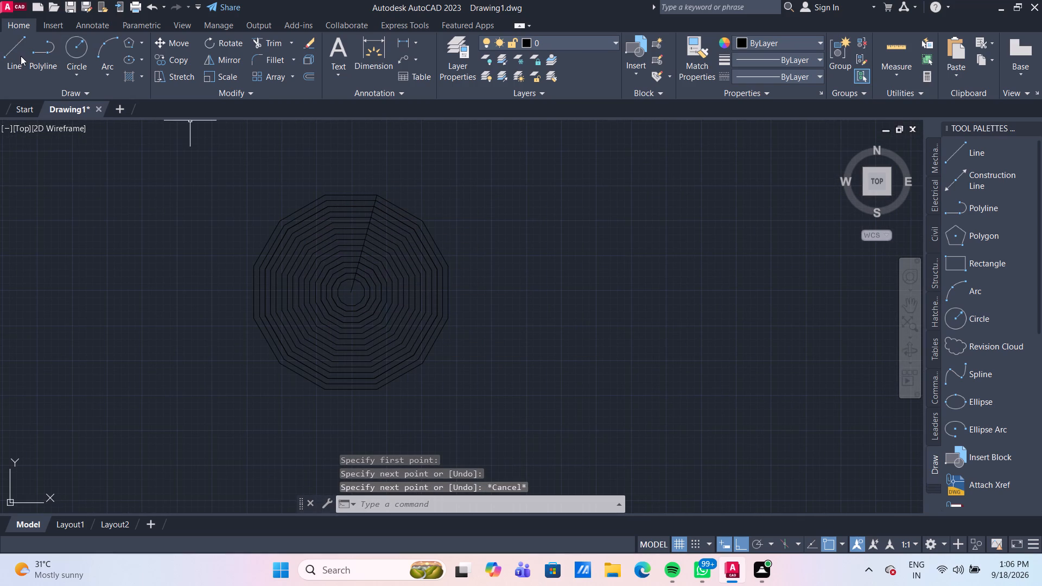
Draw a line from the left vertex of the outer polygon's top edge to the right vertex of its bottom edge.
{"action": "left_click", "coordinate": [18, 55]}
{"action": "left_click", "coordinate": [325, 195]}
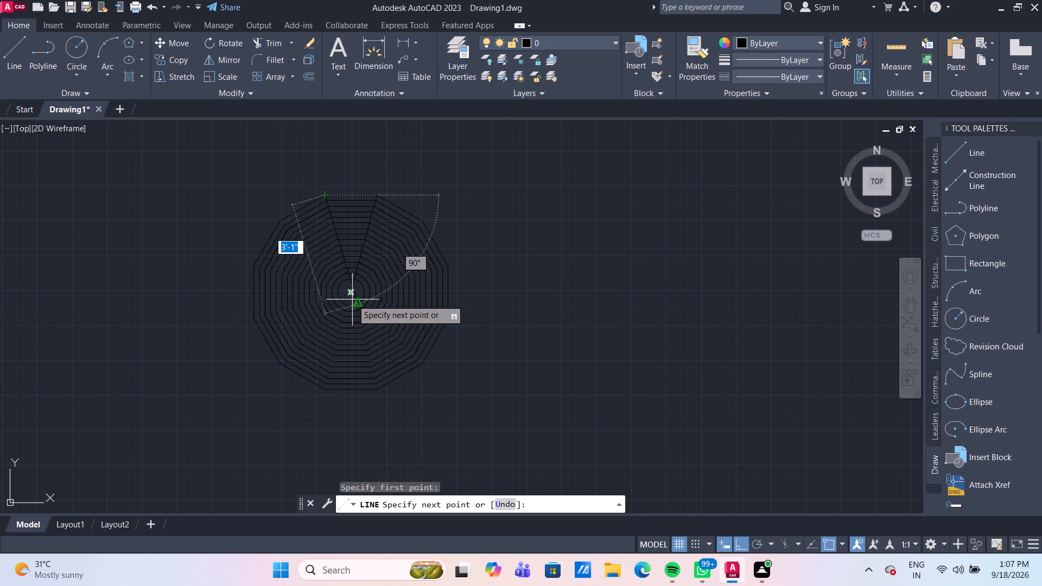
{"action": "left_click", "coordinate": [377, 392]}
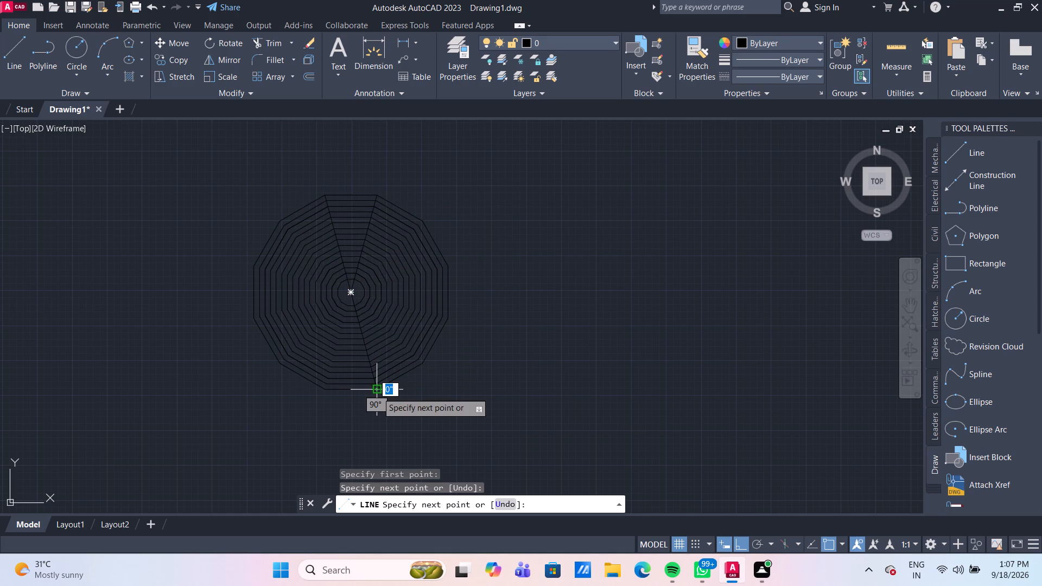
{"action": "key", "text": "Escape"}
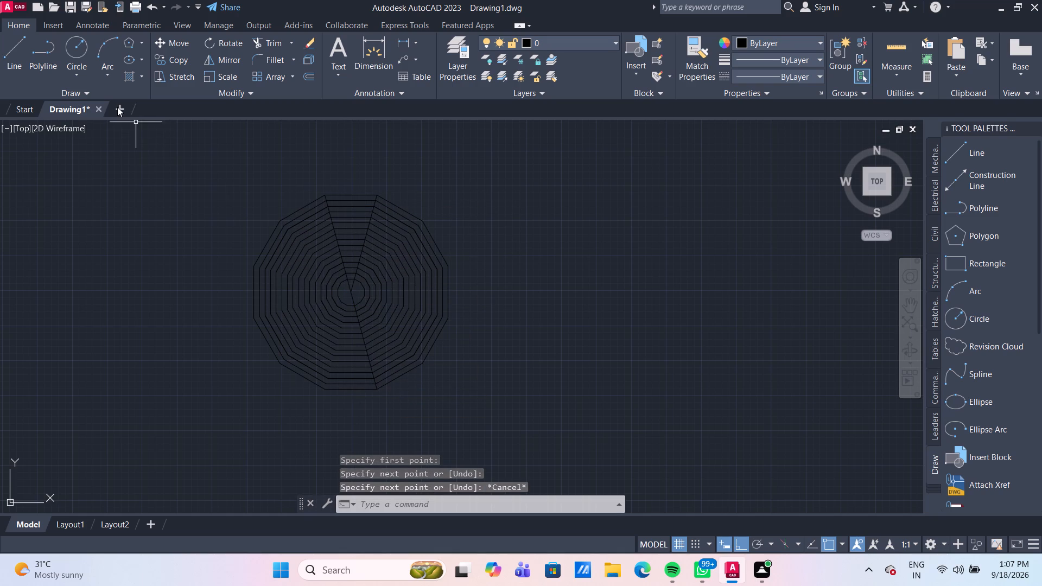
Draw a diagonal from the outer polygon's upper-left vertex, beside the top edge, through the centre to the opposite lower-right vertex.
{"action": "left_click", "coordinate": [5, 52]}
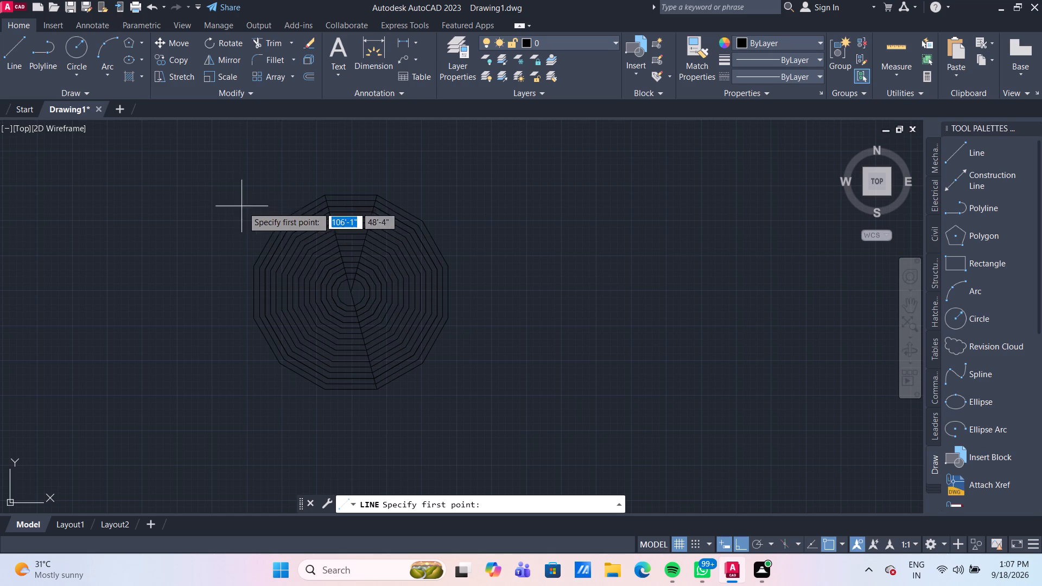
{"action": "left_click", "coordinate": [280, 222]}
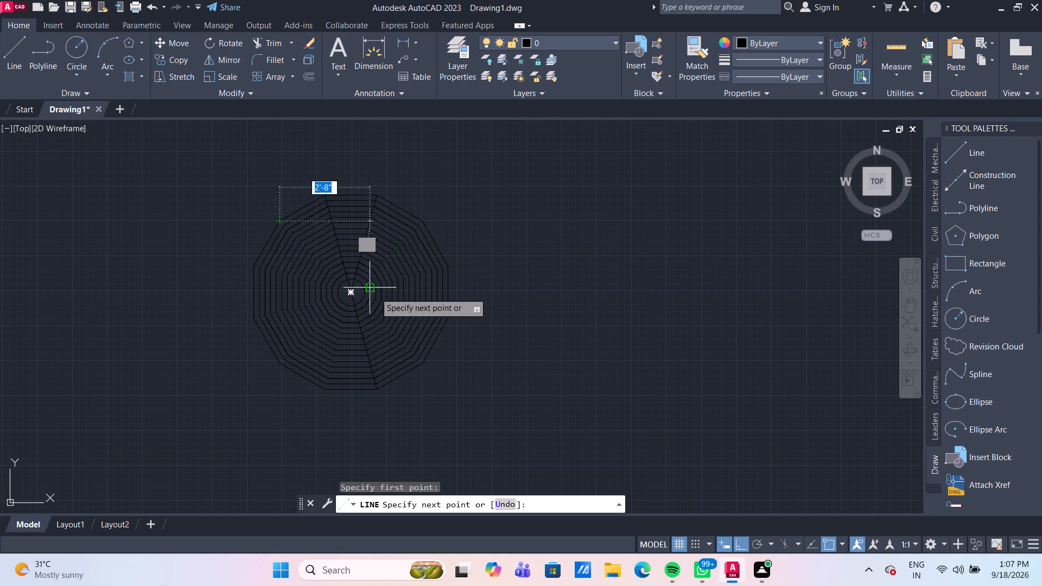
{"action": "left_click", "coordinate": [425, 368]}
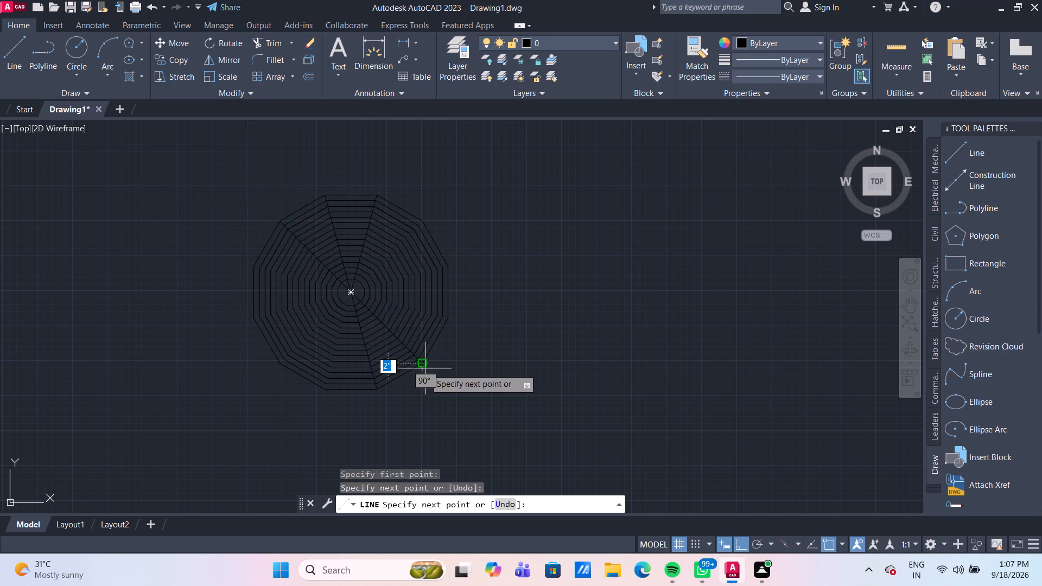
{"action": "key", "text": "Escape"}
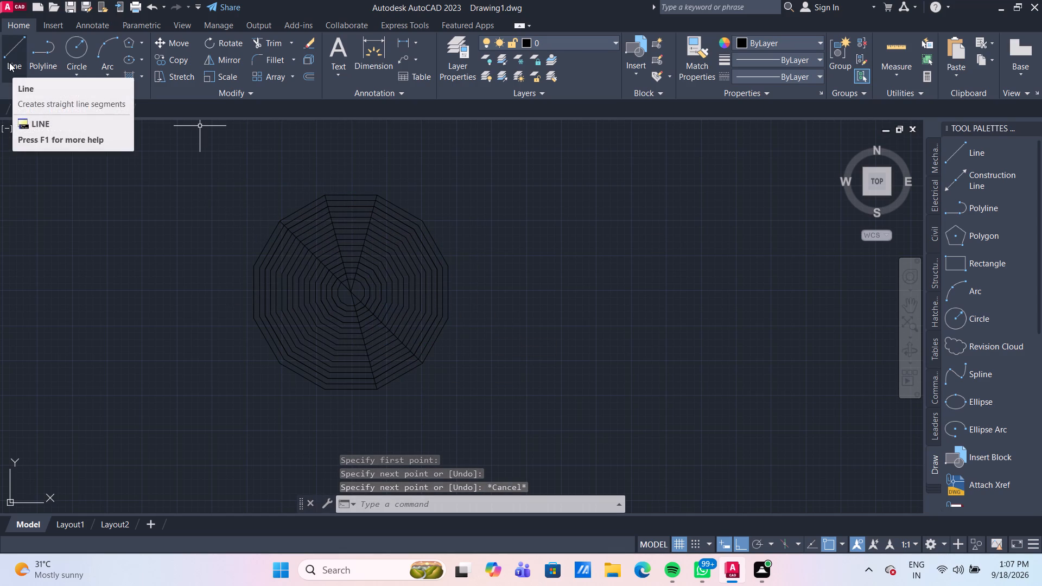
Draw a diagonal from the outer polygon's upper-right vertex, beside the top edge, through the centre to the opposite lower-left vertex.
{"action": "left_click", "coordinate": [9, 62]}
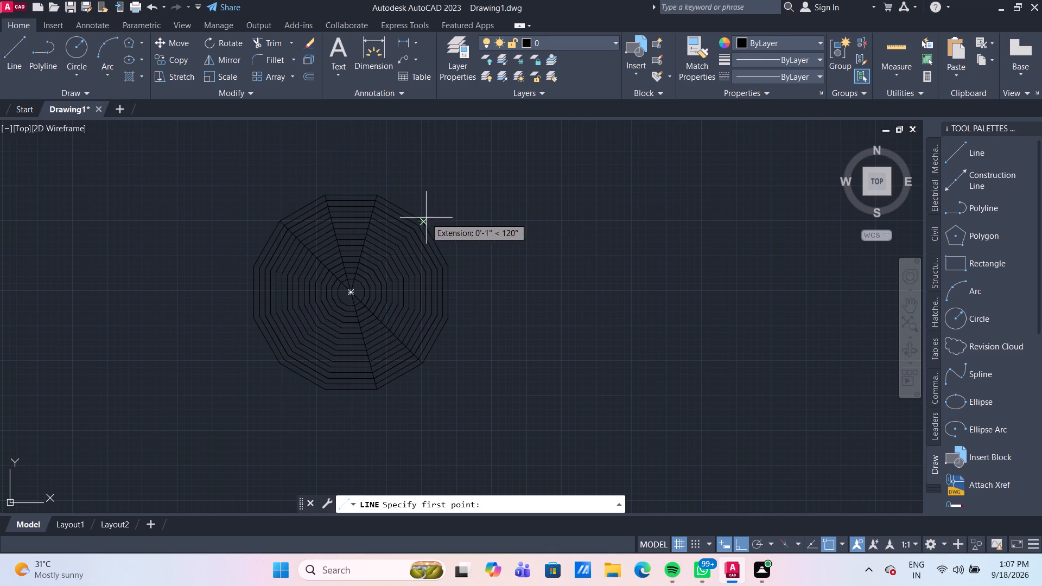
{"action": "left_click", "coordinate": [424, 219]}
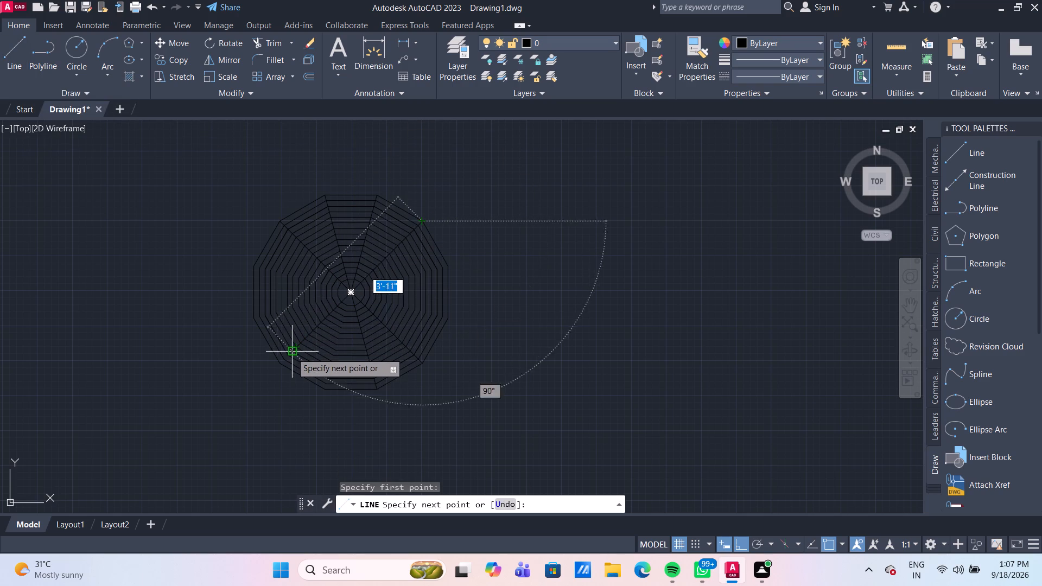
{"action": "left_click", "coordinate": [282, 364]}
{"action": "key", "text": "Escape"}
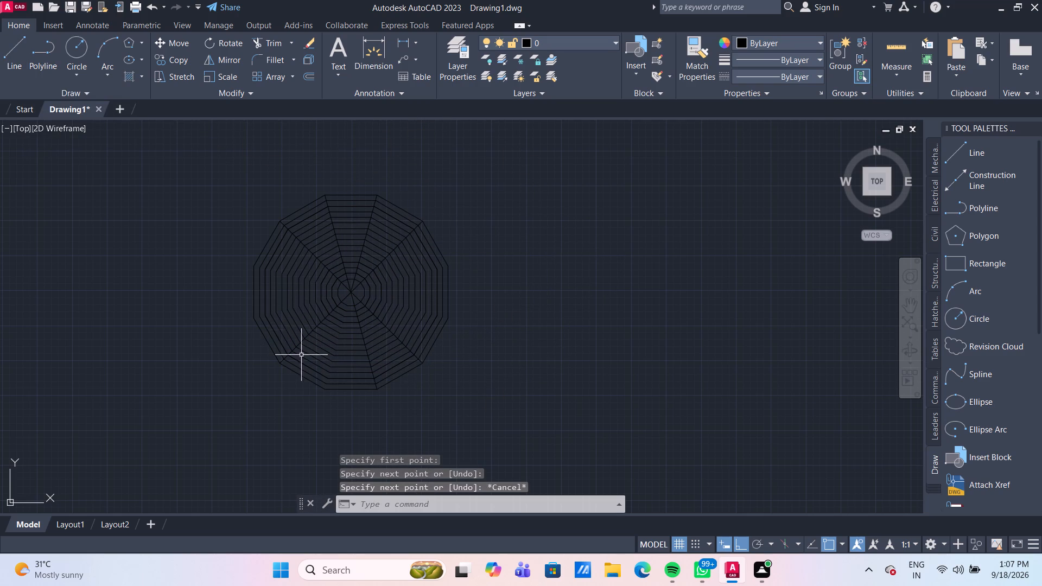
Draw a line from the upper vertex of the outer polygon's left edge to the lower vertex of its right edge.
{"action": "left_click", "coordinate": [15, 50]}
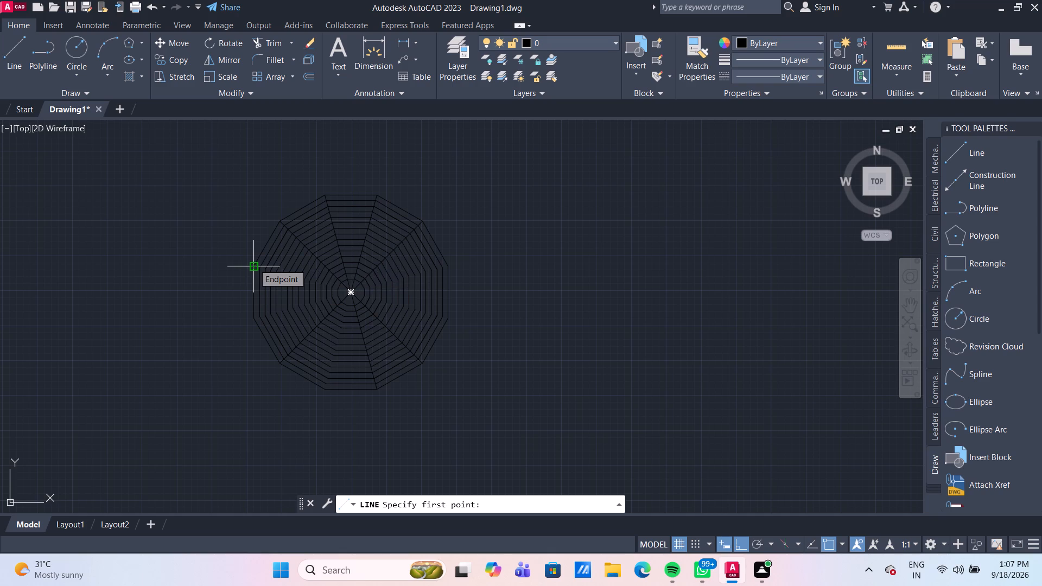
{"action": "left_click", "coordinate": [253, 264]}
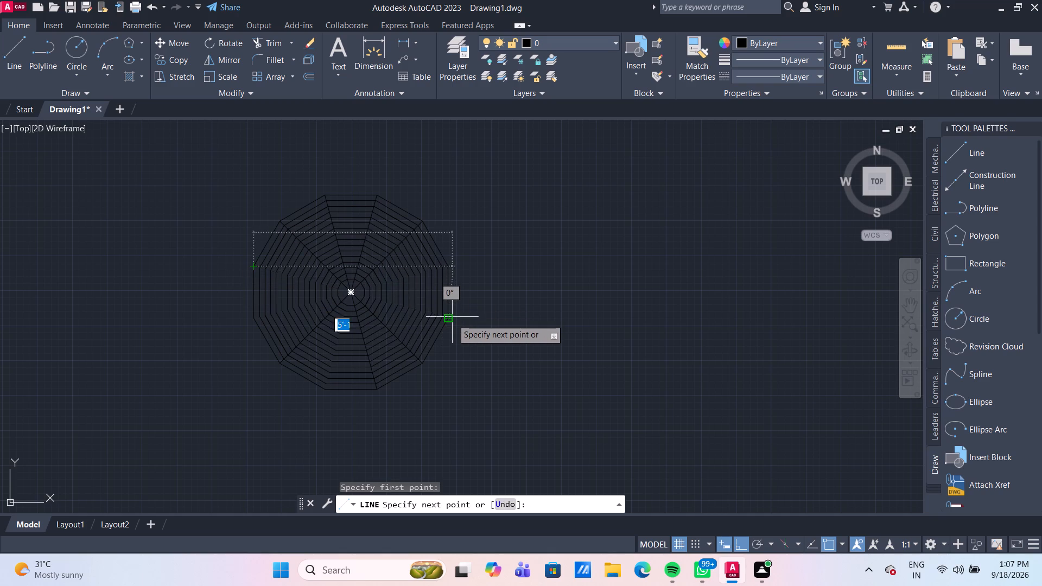
{"action": "left_click", "coordinate": [452, 321]}
{"action": "key", "text": "Escape"}
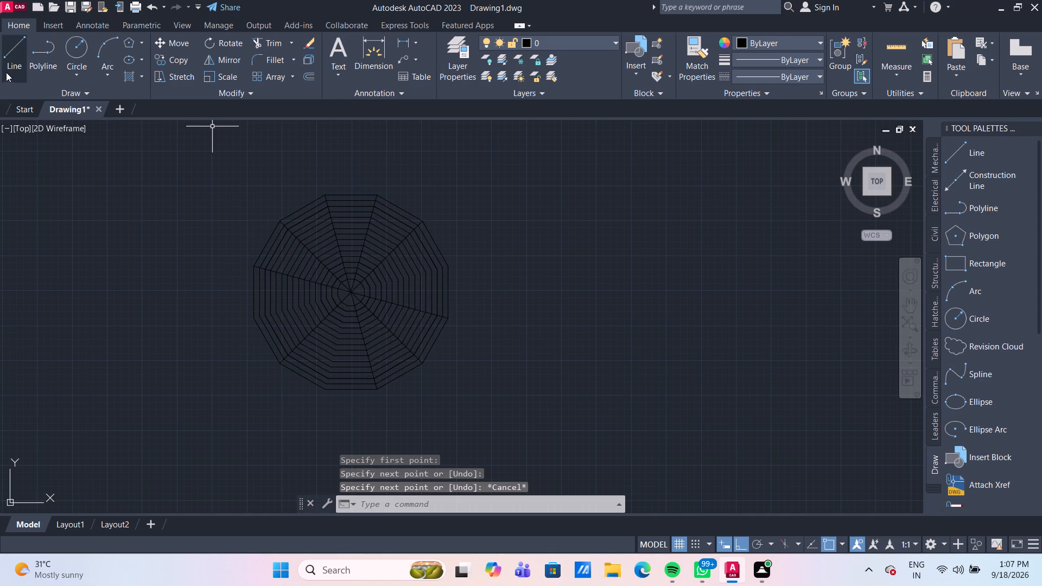
Draw a line from the lower vertex of the outer polygon's left edge to the upper vertex of its right edge.
{"action": "left_click", "coordinate": [5, 63]}
{"action": "left_click", "coordinate": [254, 318]}
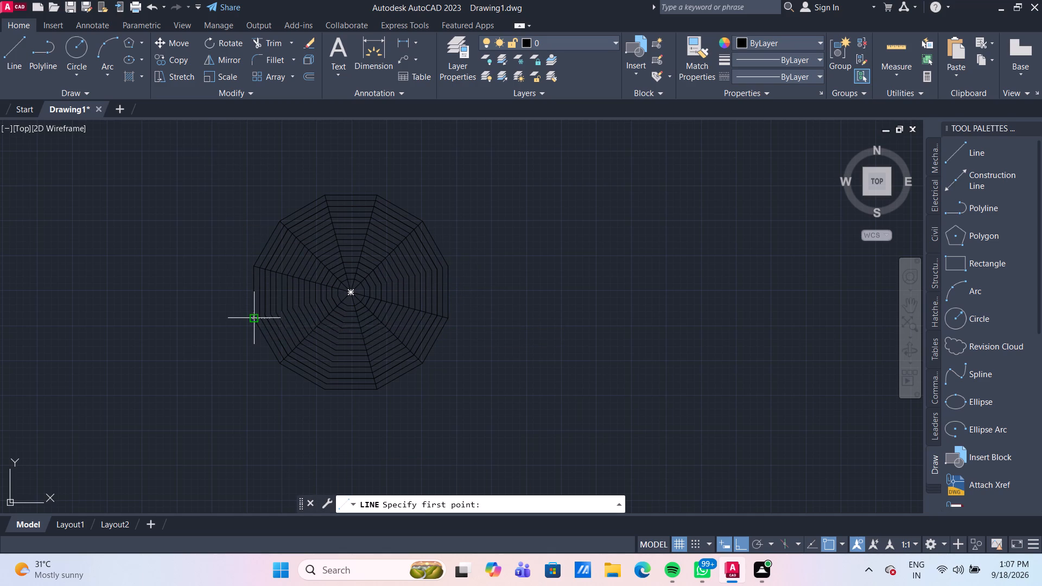
{"action": "left_click", "coordinate": [450, 266]}
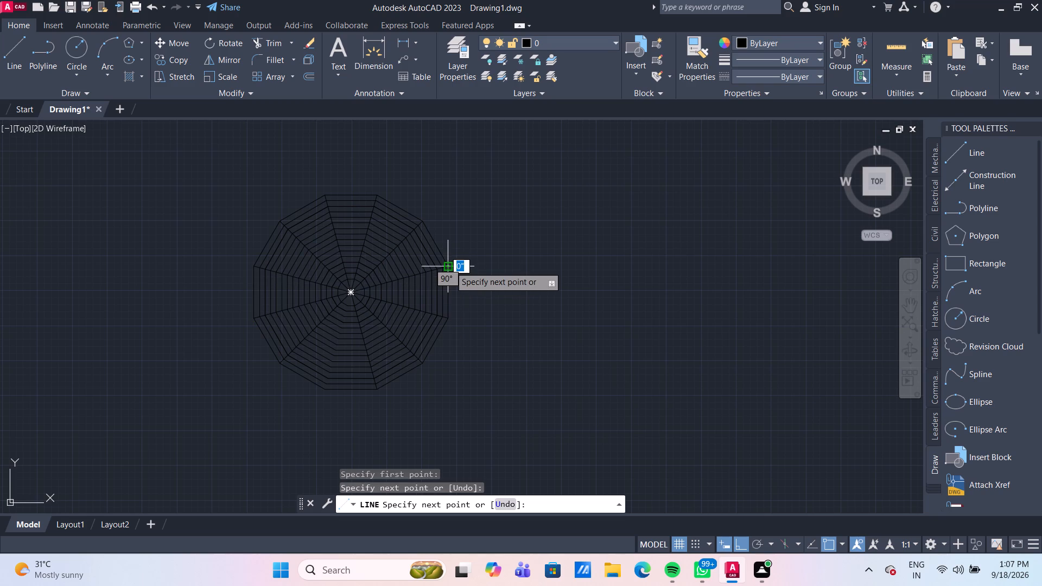
{"action": "key", "text": "Escape"}
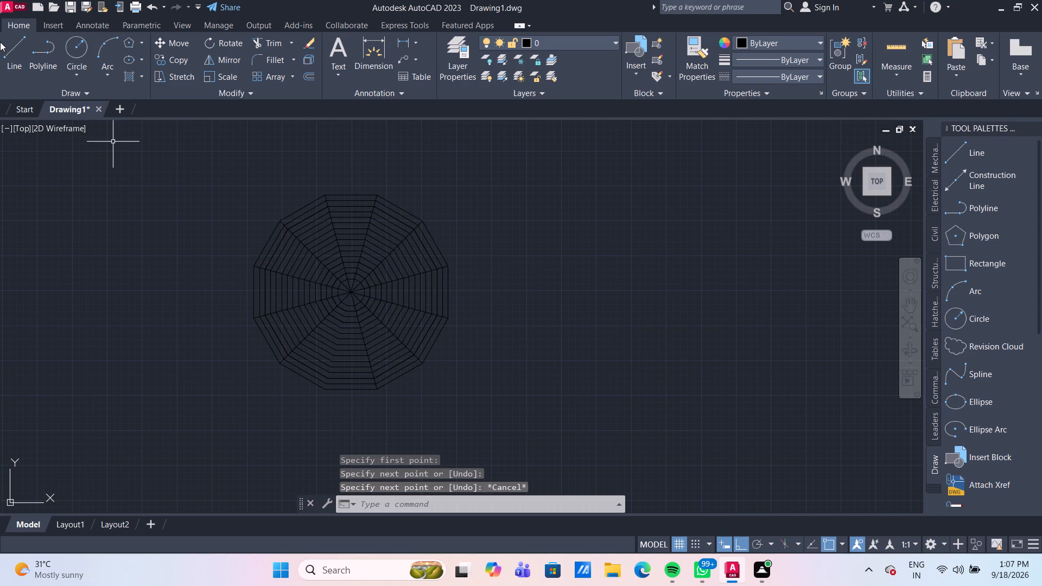
Draw a radial line from the polygon's centre to the left vertex of the outer polygon's bottom edge.
{"action": "left_click", "coordinate": [4, 48]}
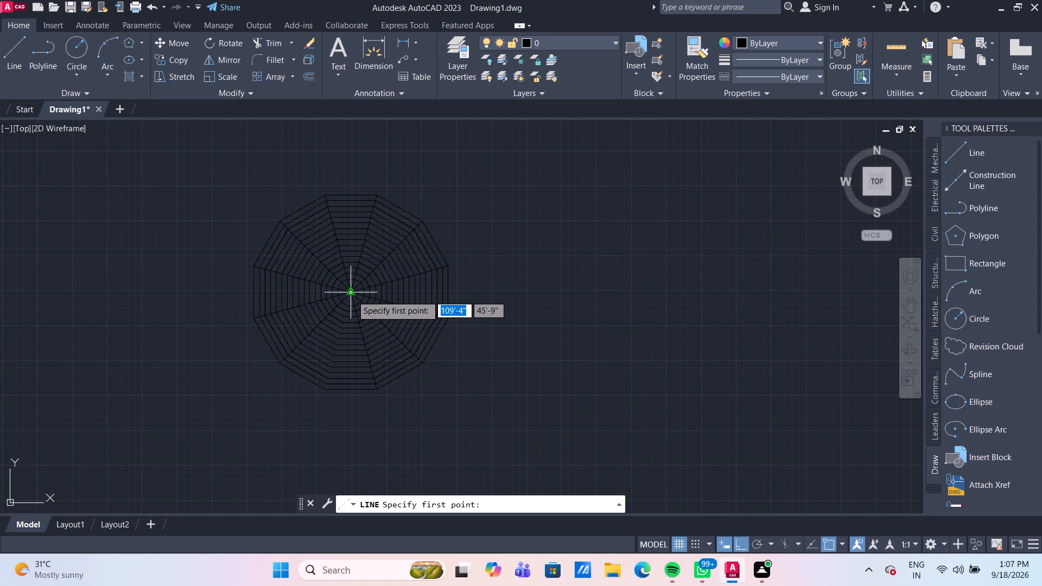
{"action": "left_click", "coordinate": [352, 295]}
{"action": "left_click", "coordinate": [326, 394]}
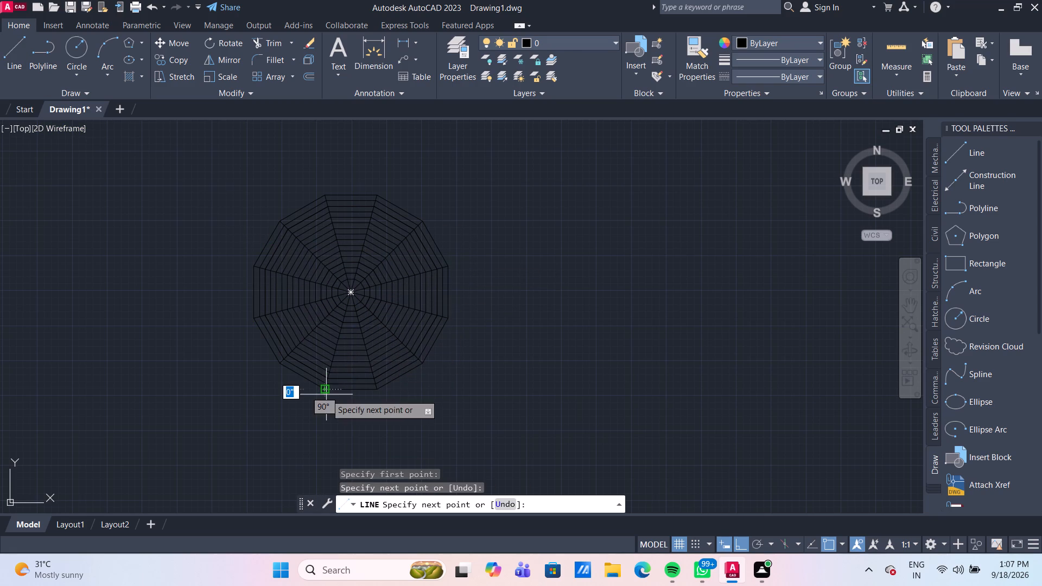
{"action": "key", "text": "Escape"}
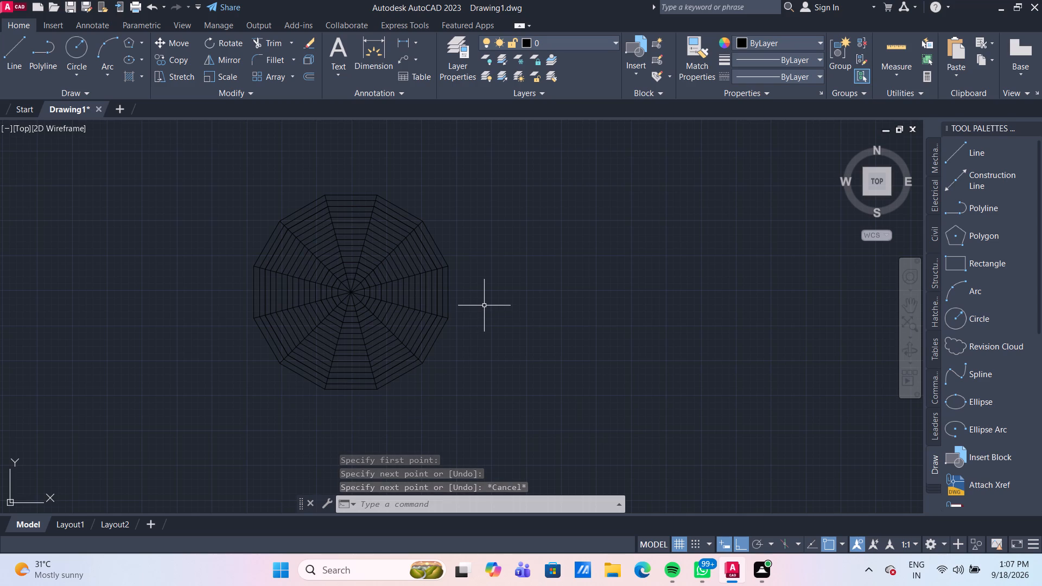
Trim away all ring segments in the polygon's top, left, bottom and right sectors, leaving four fan-shaped blades.
{"action": "type", "text": "TR"}
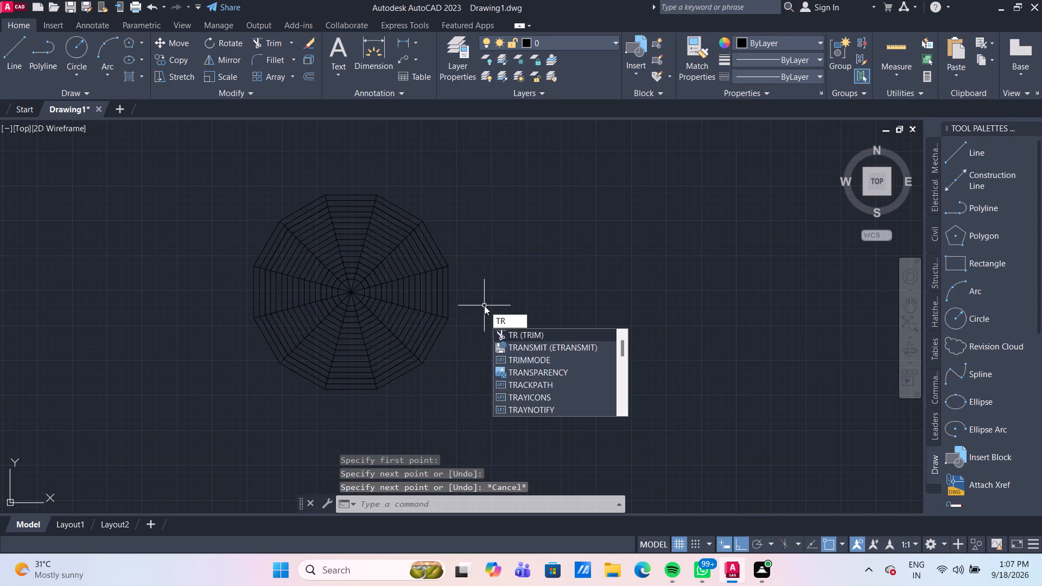
{"action": "key", "text": "Return"}
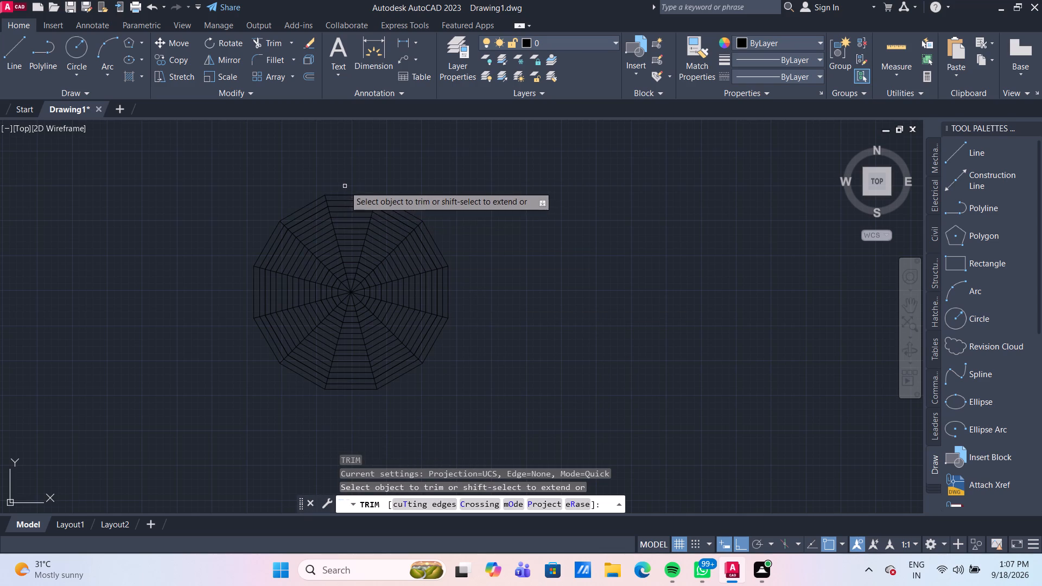
{"action": "left_click", "coordinate": [345, 186]}
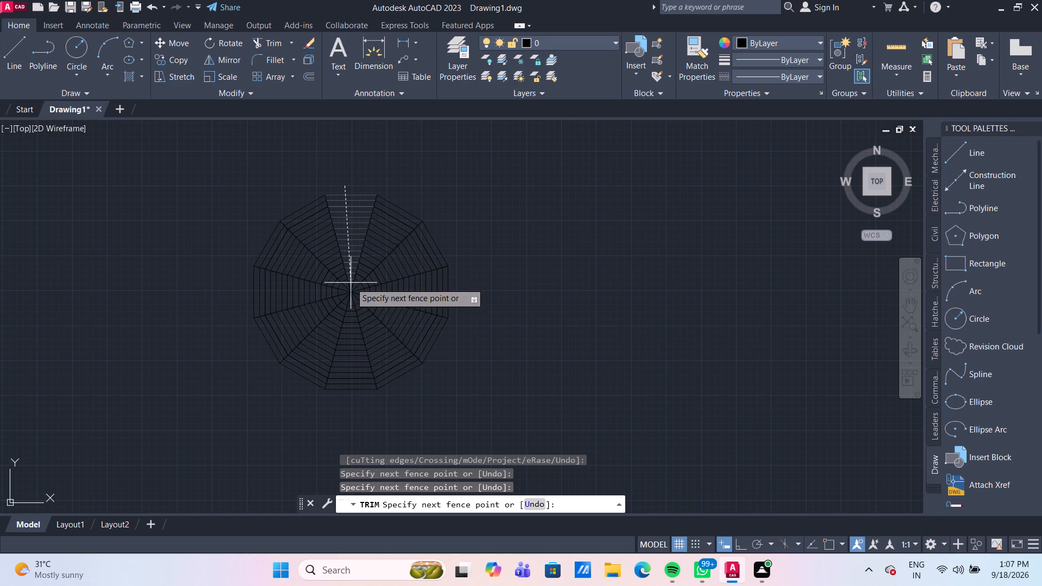
{"action": "left_click", "coordinate": [351, 283]}
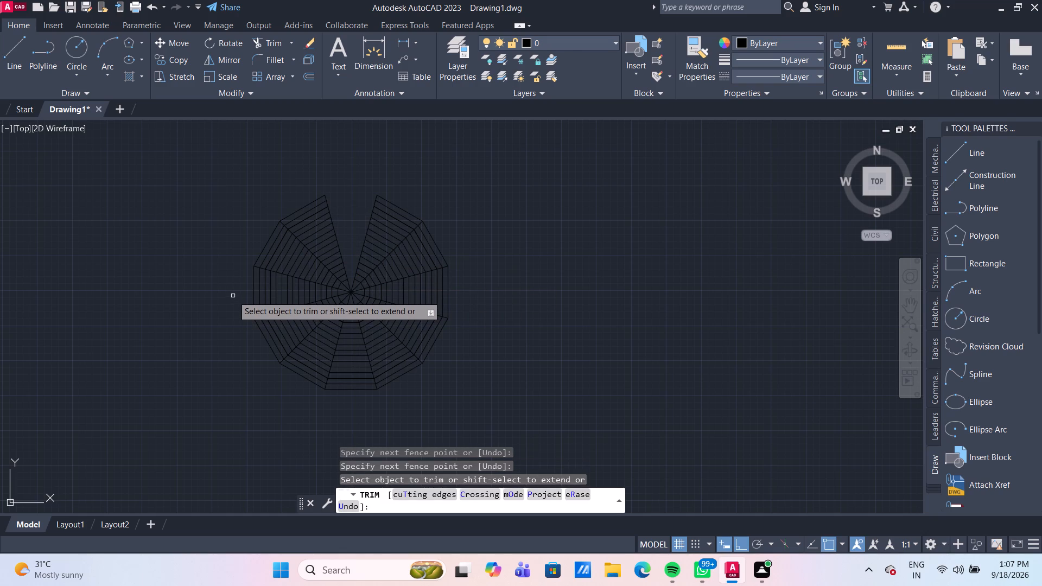
{"action": "left_click", "coordinate": [233, 296]}
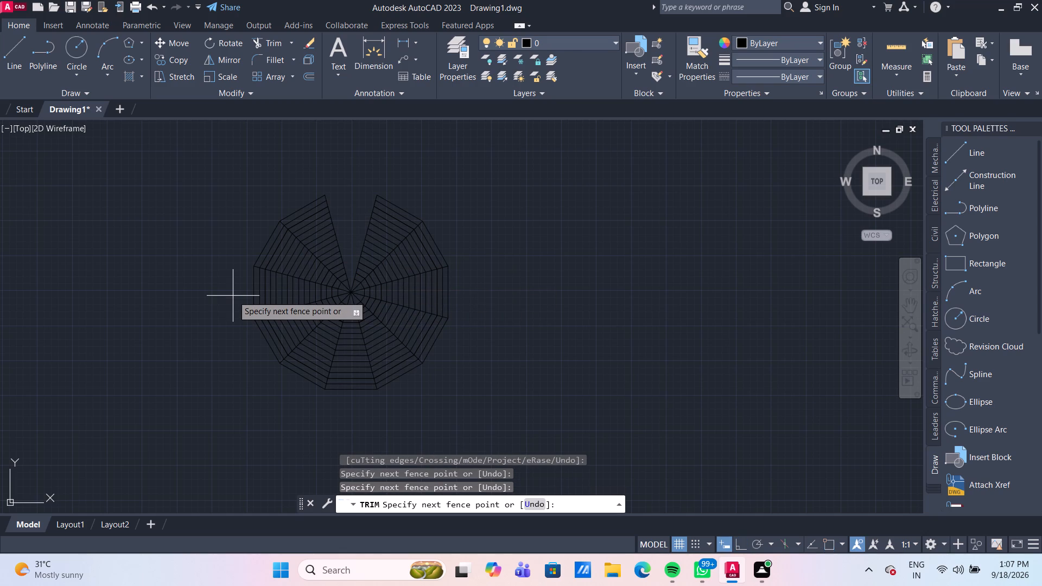
{"action": "left_click", "coordinate": [342, 294]}
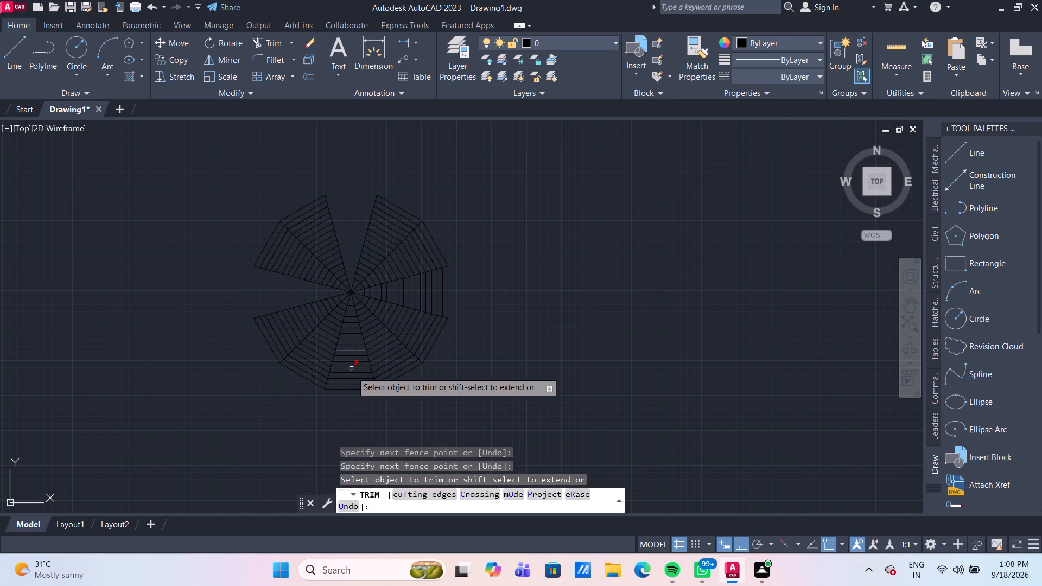
{"action": "left_click", "coordinate": [363, 404]}
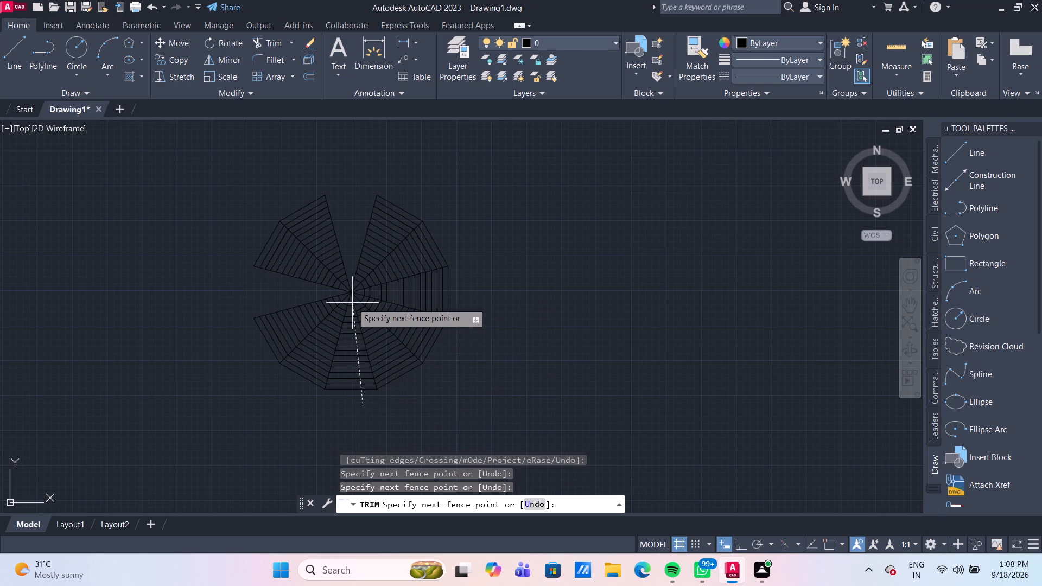
{"action": "left_click", "coordinate": [352, 301]}
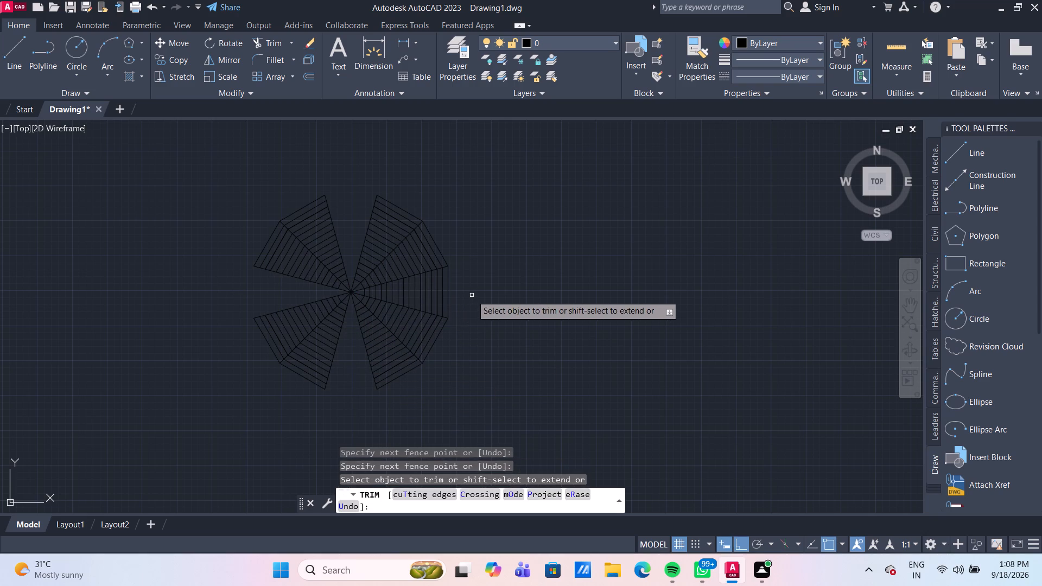
{"action": "left_click", "coordinate": [472, 295]}
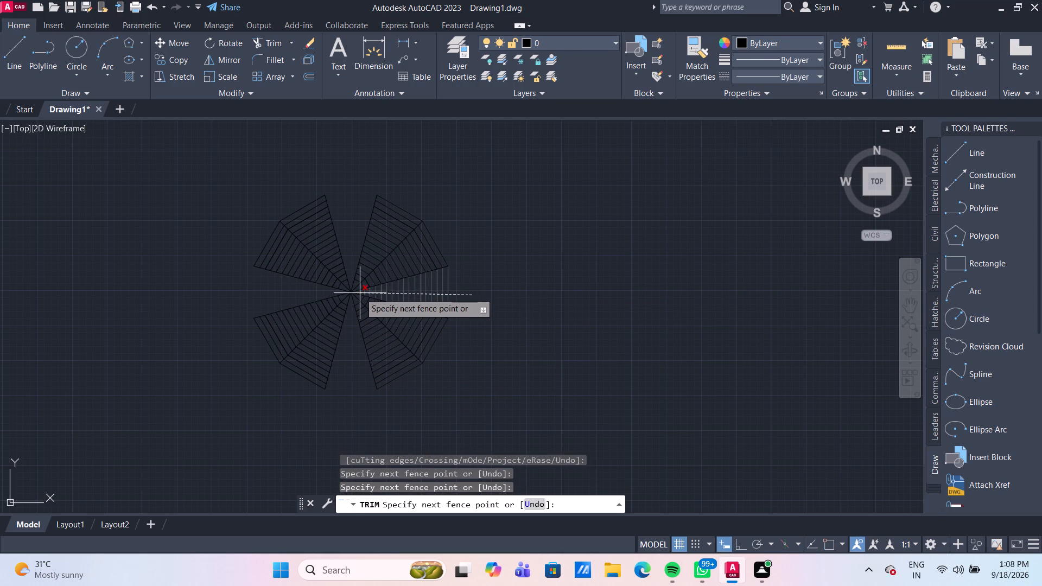
{"action": "left_click", "coordinate": [360, 293]}
{"action": "scroll", "coordinate": [465, 294], "scroll_direction": "down", "scroll_amount": 2}
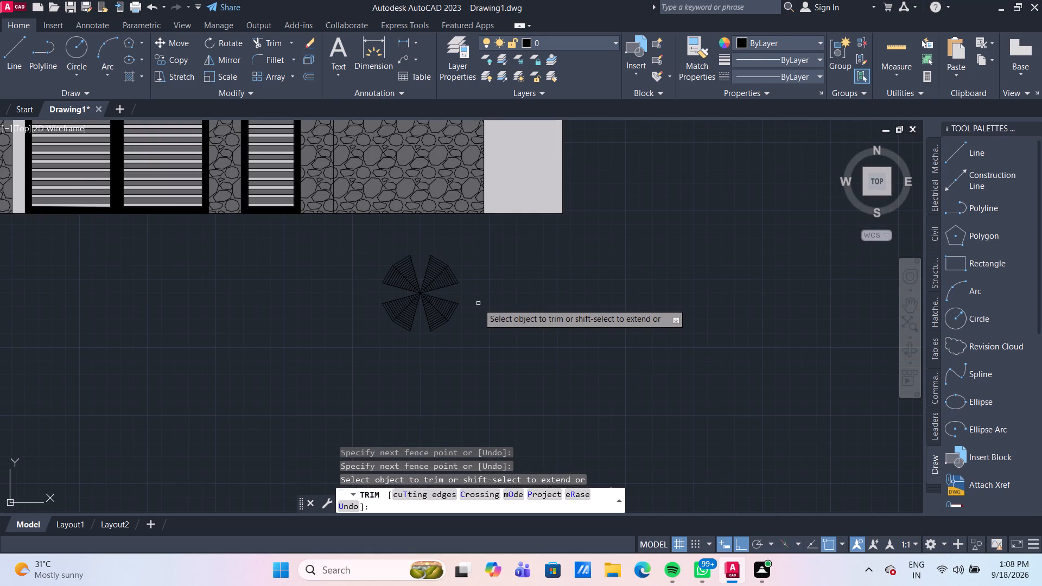
{"action": "scroll", "coordinate": [478, 303], "scroll_direction": "up", "scroll_amount": 1}
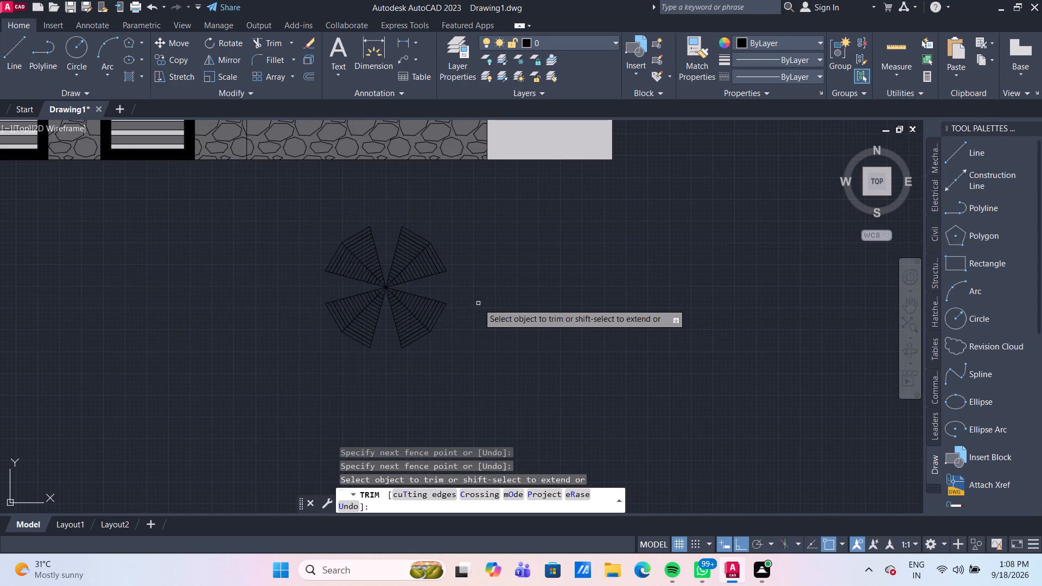
{"action": "scroll", "coordinate": [465, 289], "scroll_direction": "up", "scroll_amount": 2}
{"action": "key", "text": "Escape"}
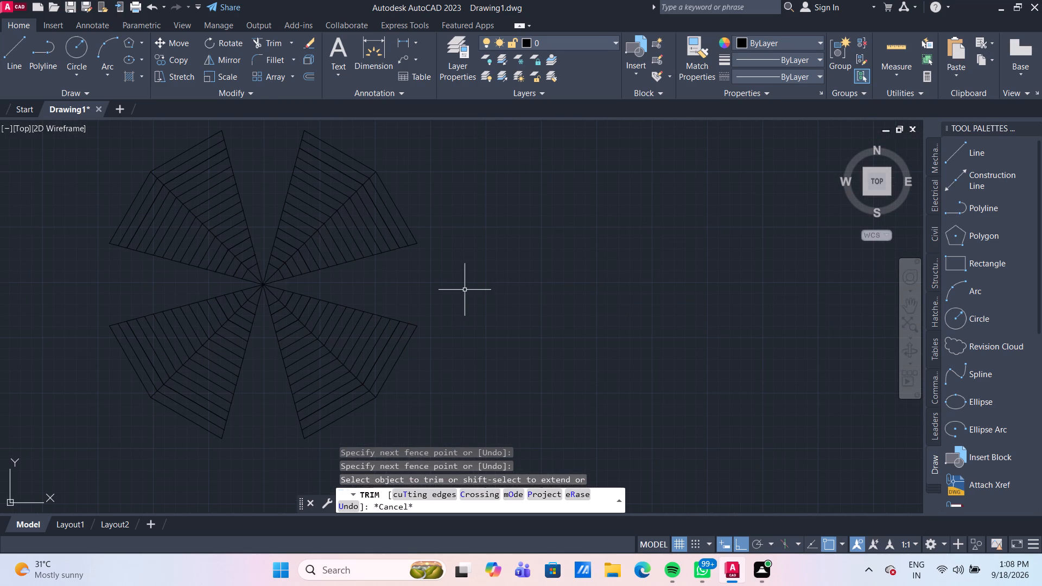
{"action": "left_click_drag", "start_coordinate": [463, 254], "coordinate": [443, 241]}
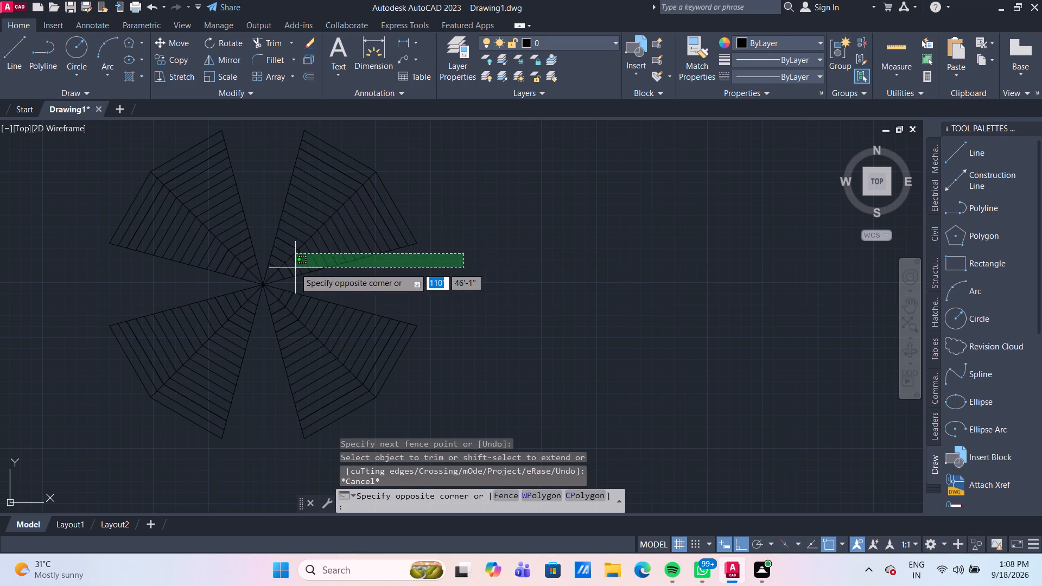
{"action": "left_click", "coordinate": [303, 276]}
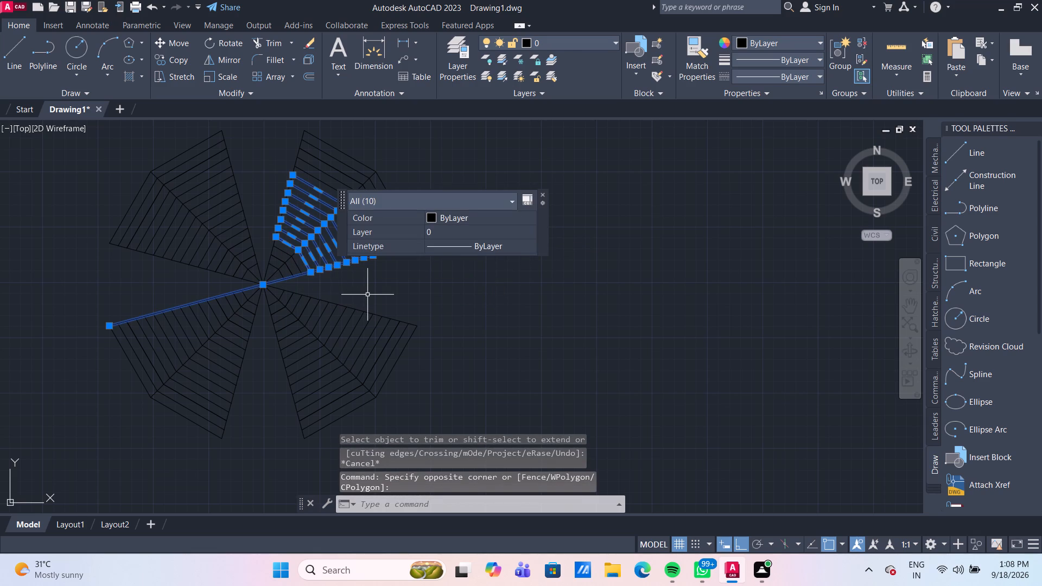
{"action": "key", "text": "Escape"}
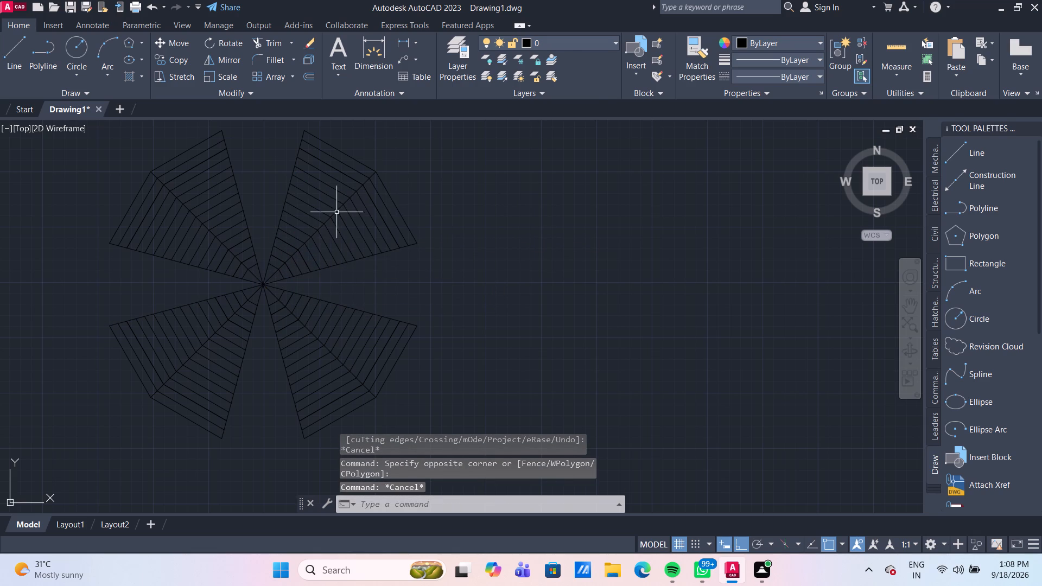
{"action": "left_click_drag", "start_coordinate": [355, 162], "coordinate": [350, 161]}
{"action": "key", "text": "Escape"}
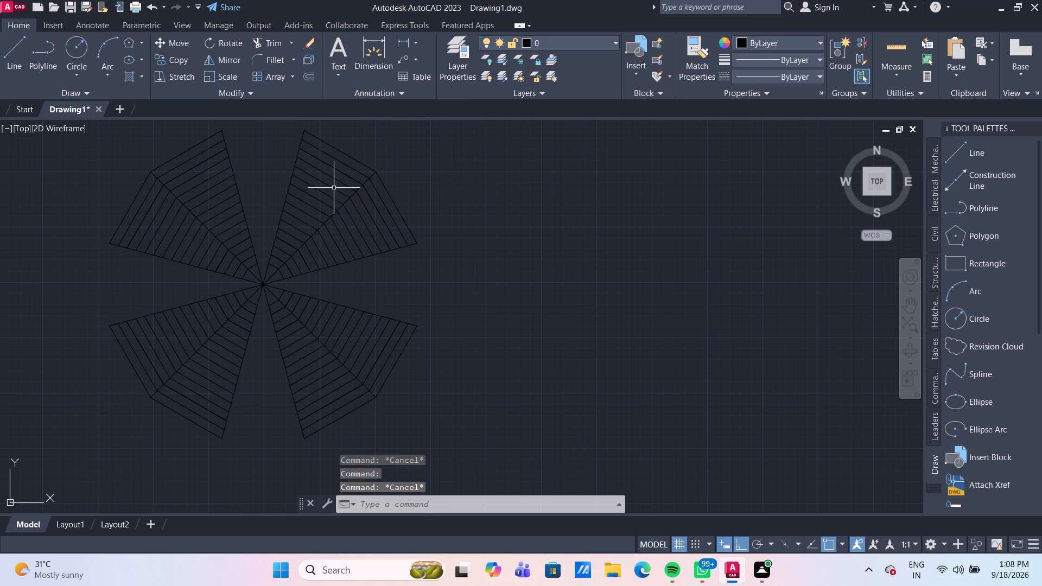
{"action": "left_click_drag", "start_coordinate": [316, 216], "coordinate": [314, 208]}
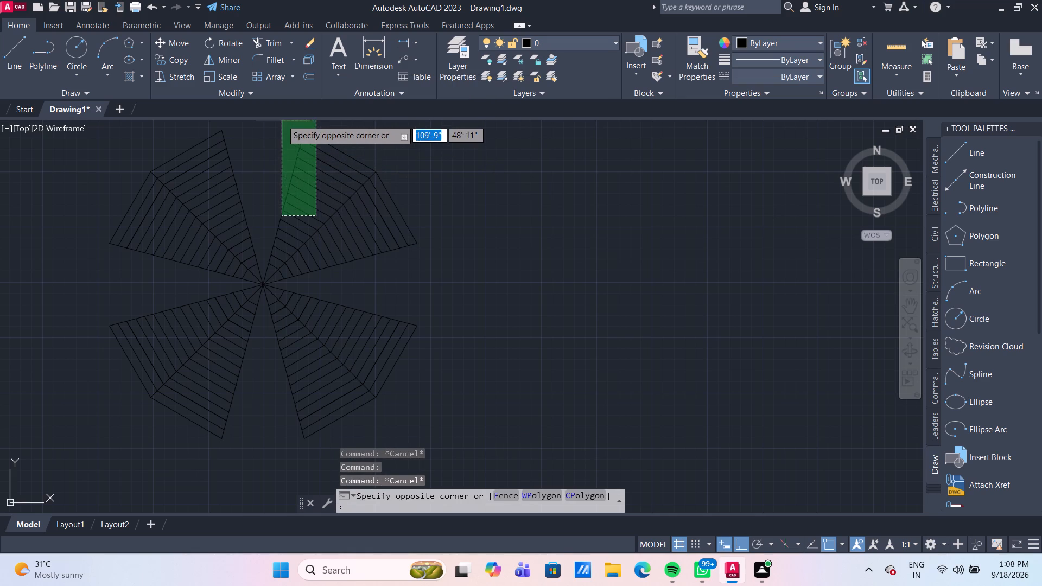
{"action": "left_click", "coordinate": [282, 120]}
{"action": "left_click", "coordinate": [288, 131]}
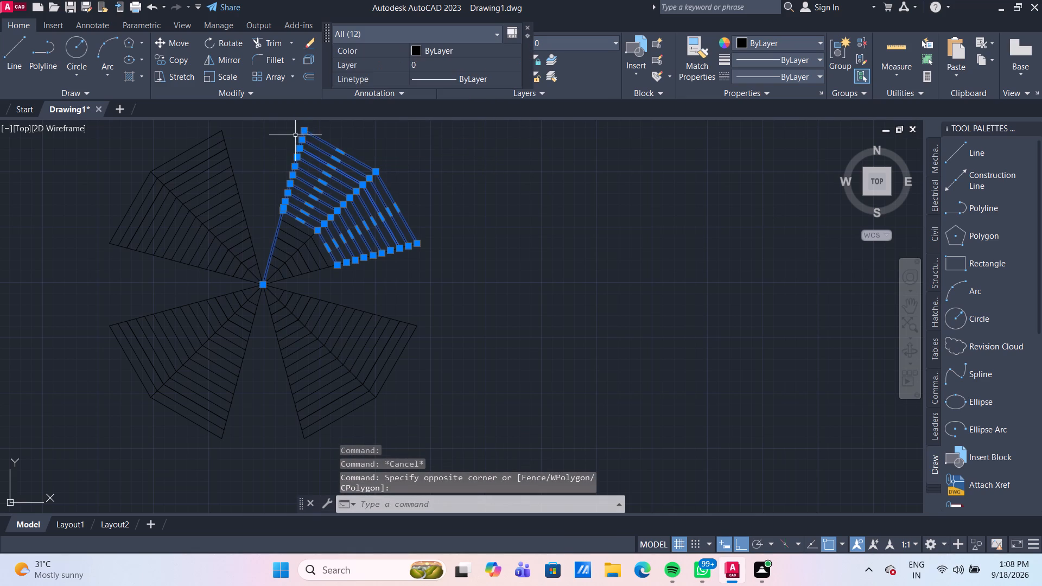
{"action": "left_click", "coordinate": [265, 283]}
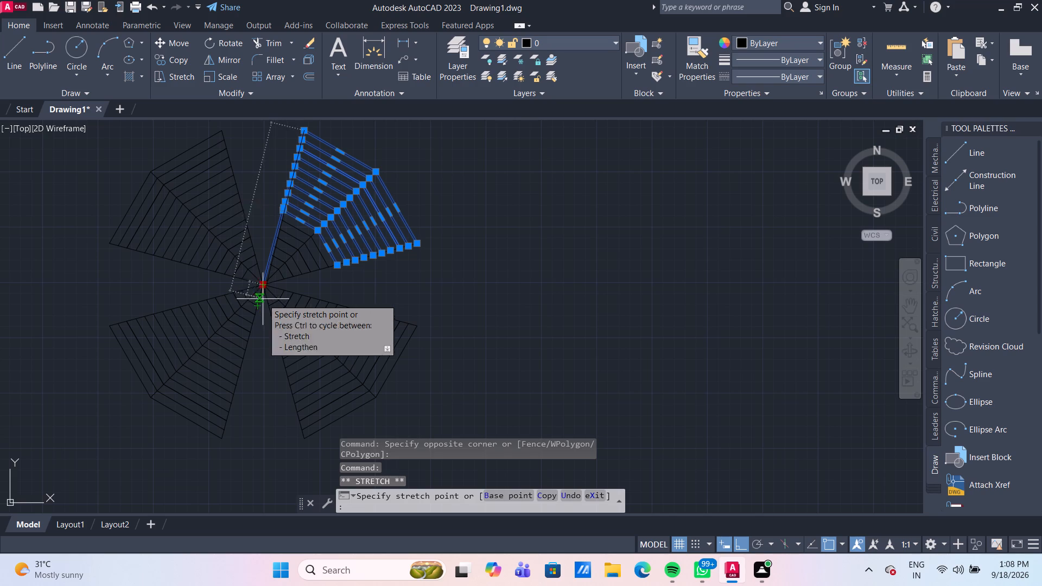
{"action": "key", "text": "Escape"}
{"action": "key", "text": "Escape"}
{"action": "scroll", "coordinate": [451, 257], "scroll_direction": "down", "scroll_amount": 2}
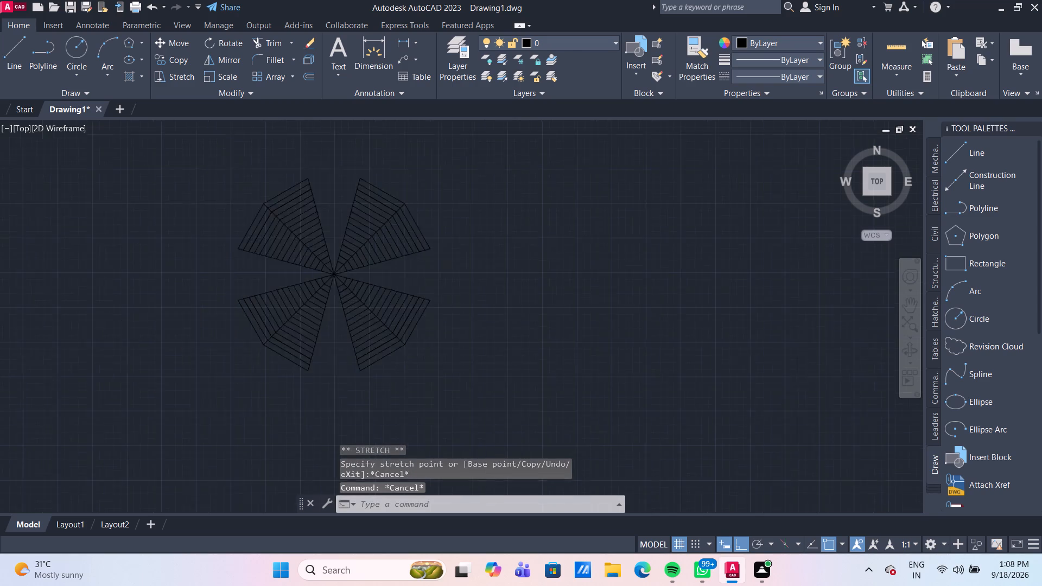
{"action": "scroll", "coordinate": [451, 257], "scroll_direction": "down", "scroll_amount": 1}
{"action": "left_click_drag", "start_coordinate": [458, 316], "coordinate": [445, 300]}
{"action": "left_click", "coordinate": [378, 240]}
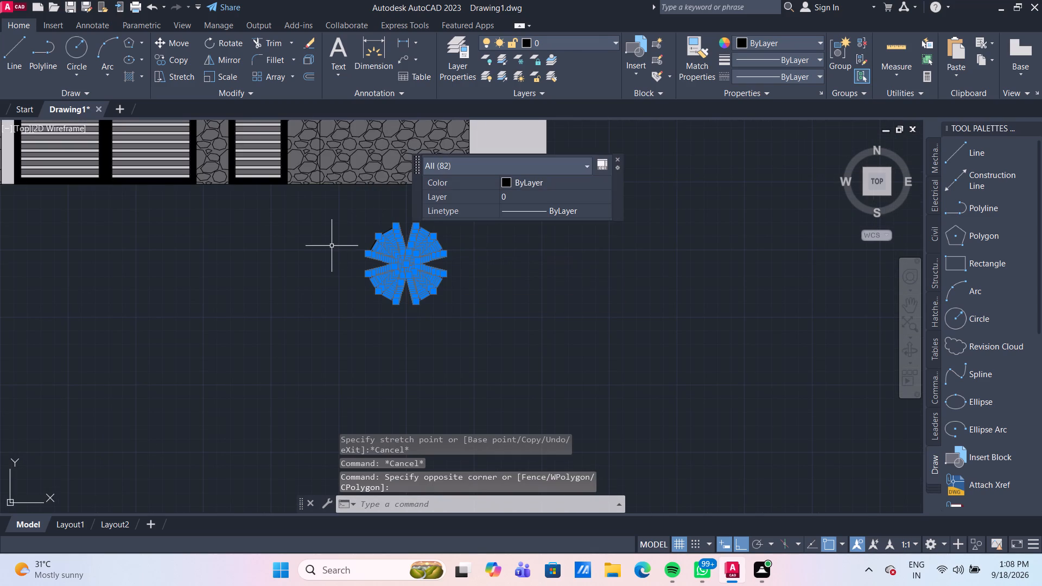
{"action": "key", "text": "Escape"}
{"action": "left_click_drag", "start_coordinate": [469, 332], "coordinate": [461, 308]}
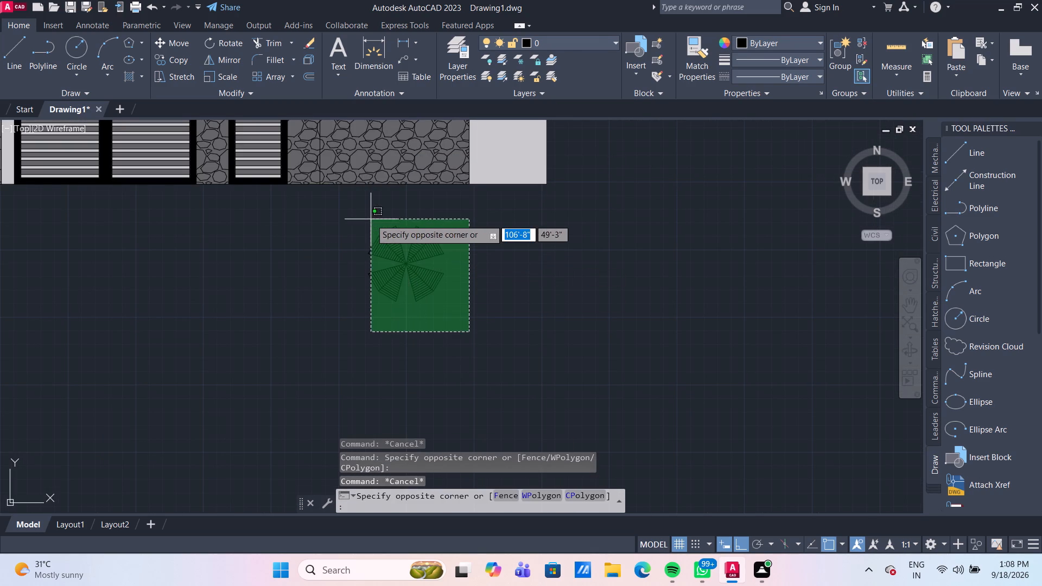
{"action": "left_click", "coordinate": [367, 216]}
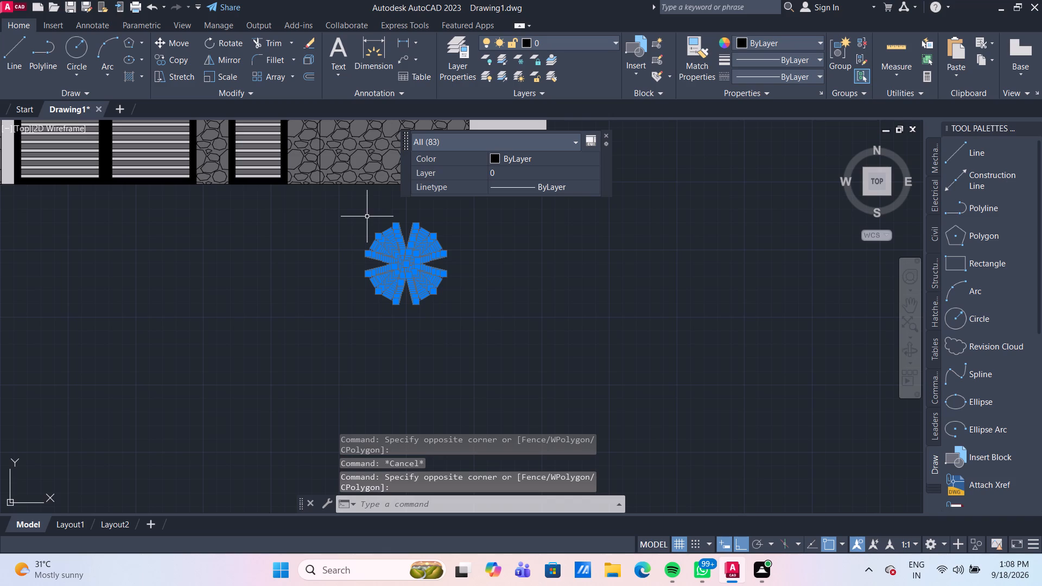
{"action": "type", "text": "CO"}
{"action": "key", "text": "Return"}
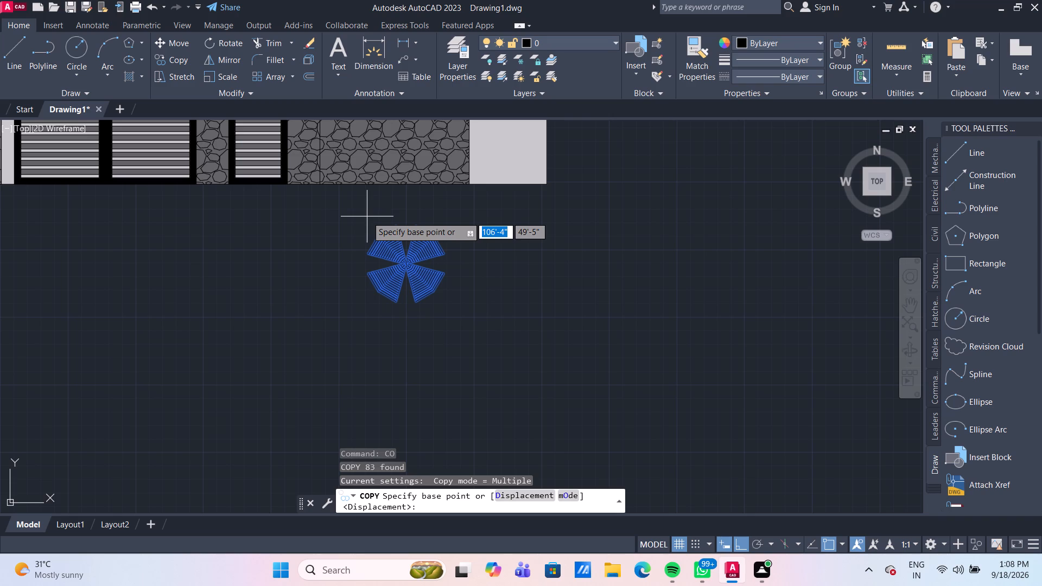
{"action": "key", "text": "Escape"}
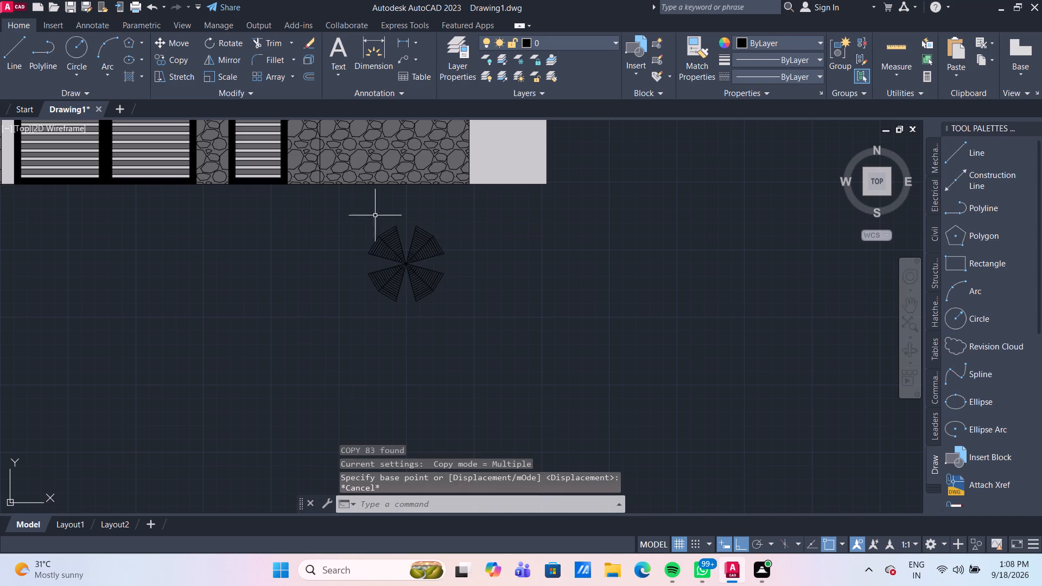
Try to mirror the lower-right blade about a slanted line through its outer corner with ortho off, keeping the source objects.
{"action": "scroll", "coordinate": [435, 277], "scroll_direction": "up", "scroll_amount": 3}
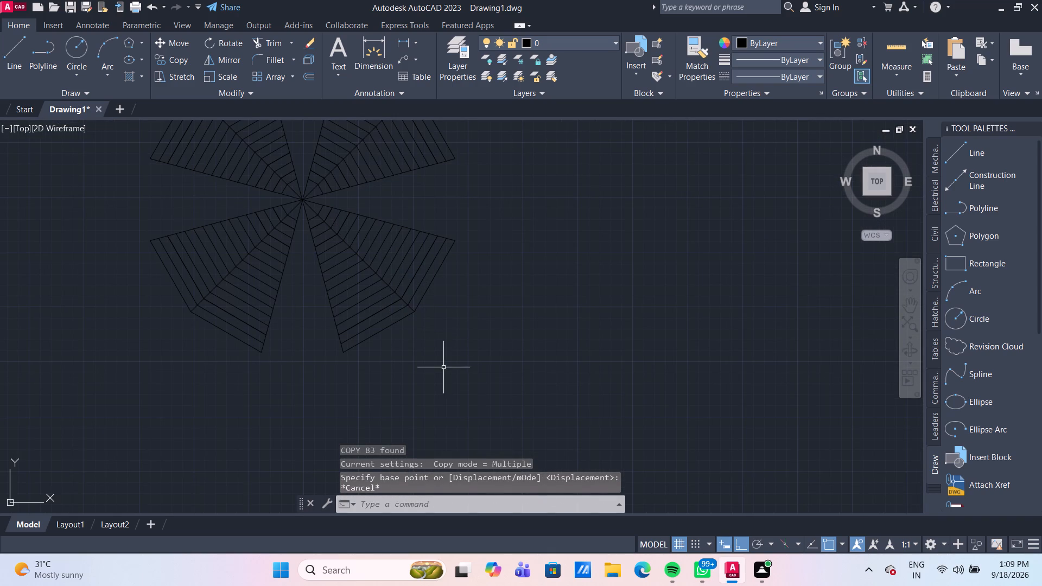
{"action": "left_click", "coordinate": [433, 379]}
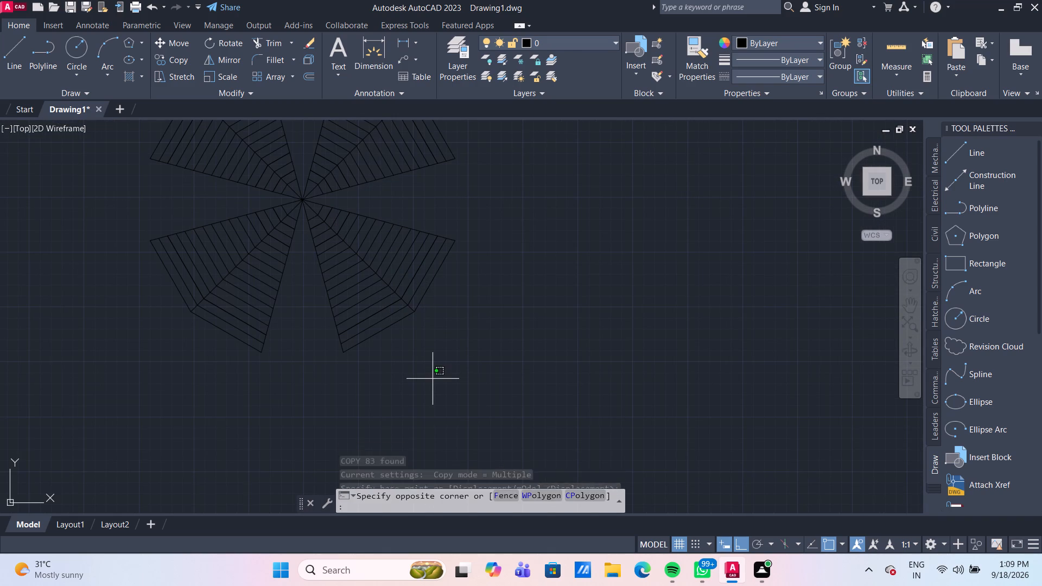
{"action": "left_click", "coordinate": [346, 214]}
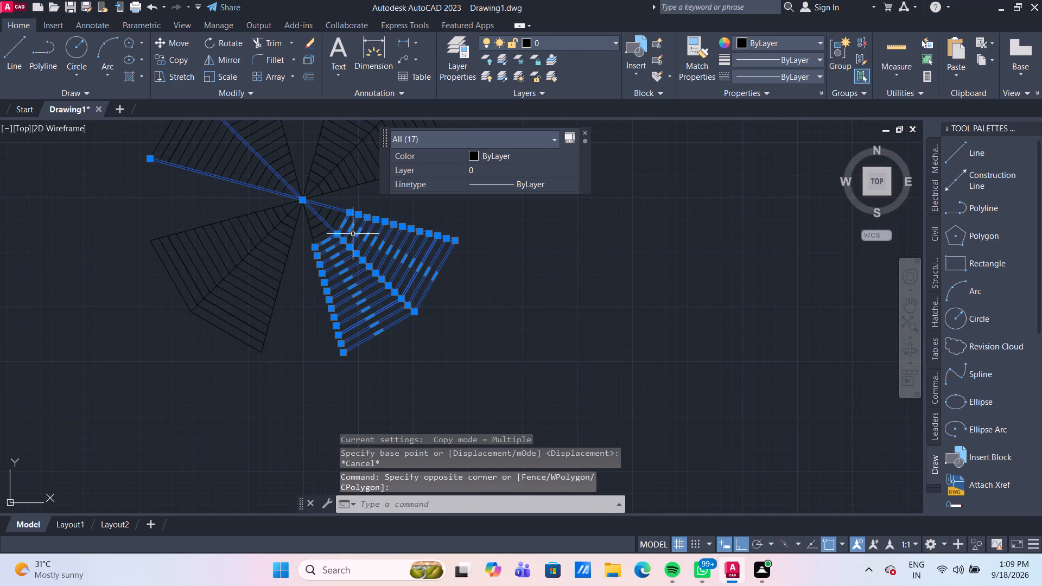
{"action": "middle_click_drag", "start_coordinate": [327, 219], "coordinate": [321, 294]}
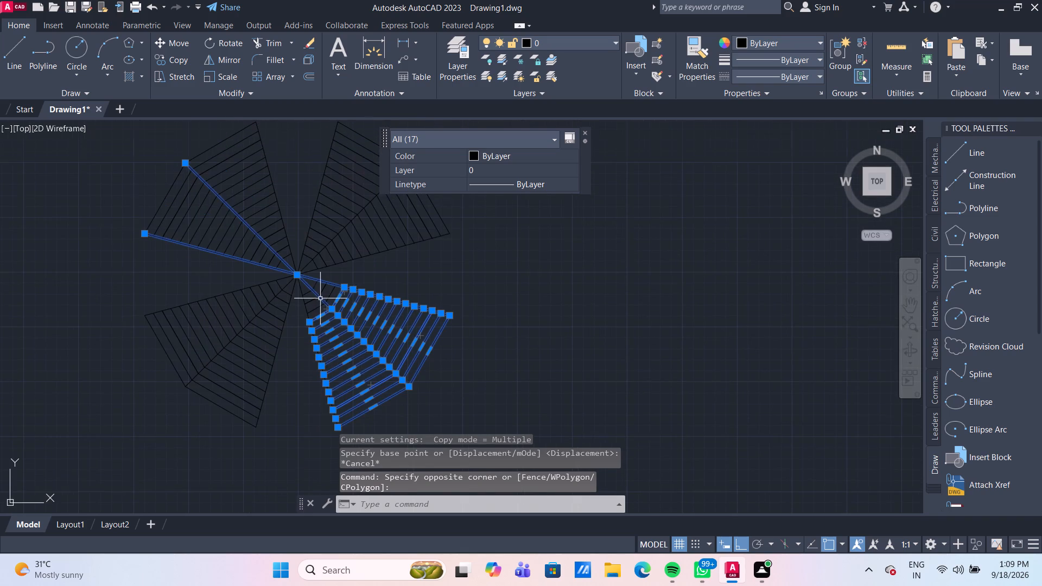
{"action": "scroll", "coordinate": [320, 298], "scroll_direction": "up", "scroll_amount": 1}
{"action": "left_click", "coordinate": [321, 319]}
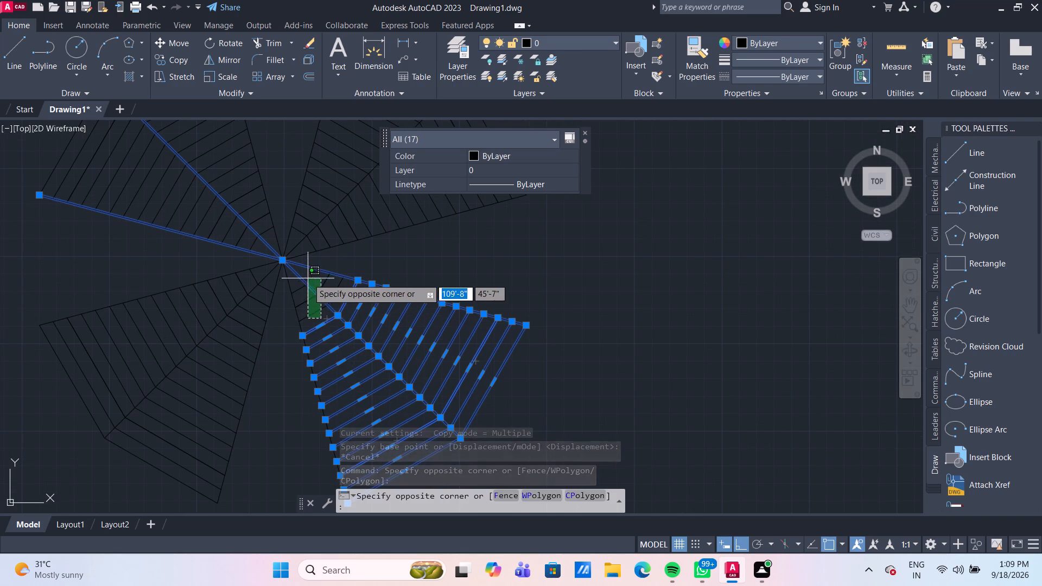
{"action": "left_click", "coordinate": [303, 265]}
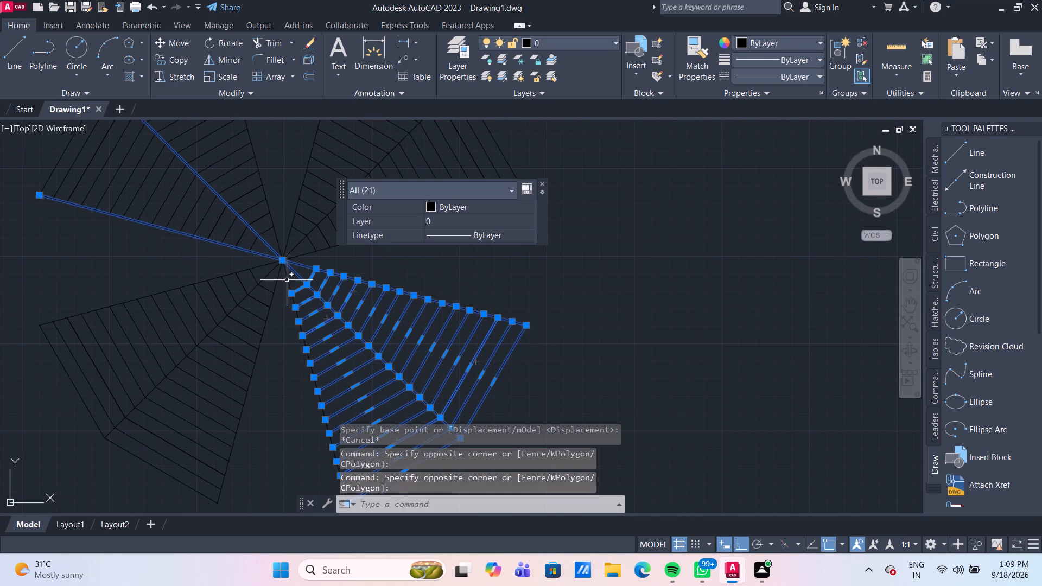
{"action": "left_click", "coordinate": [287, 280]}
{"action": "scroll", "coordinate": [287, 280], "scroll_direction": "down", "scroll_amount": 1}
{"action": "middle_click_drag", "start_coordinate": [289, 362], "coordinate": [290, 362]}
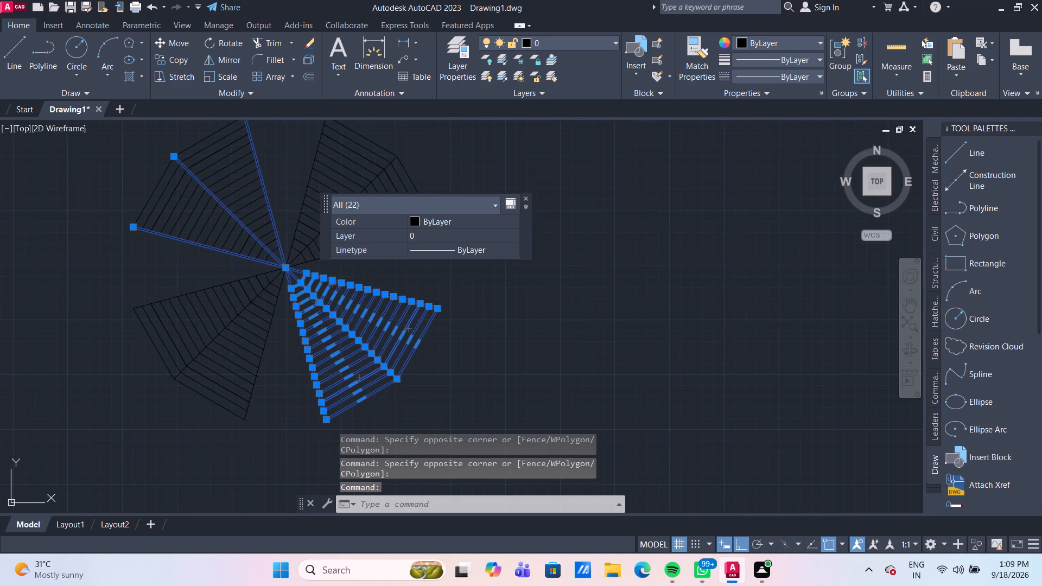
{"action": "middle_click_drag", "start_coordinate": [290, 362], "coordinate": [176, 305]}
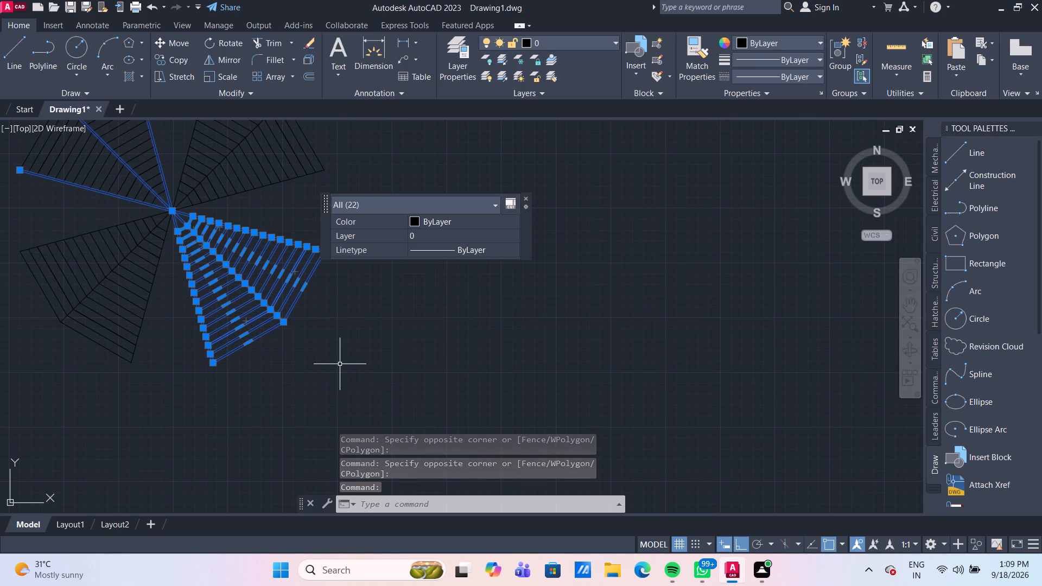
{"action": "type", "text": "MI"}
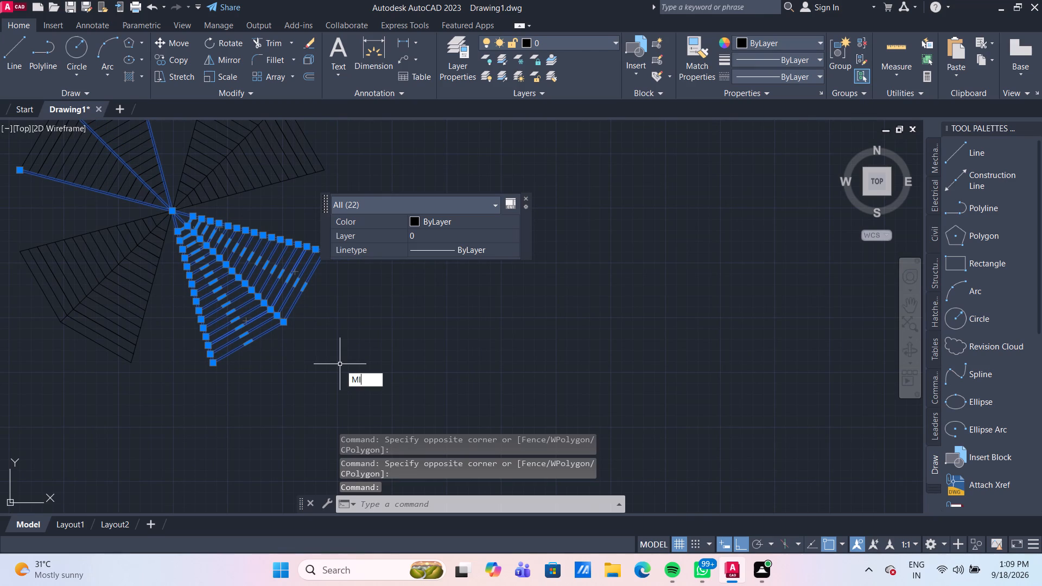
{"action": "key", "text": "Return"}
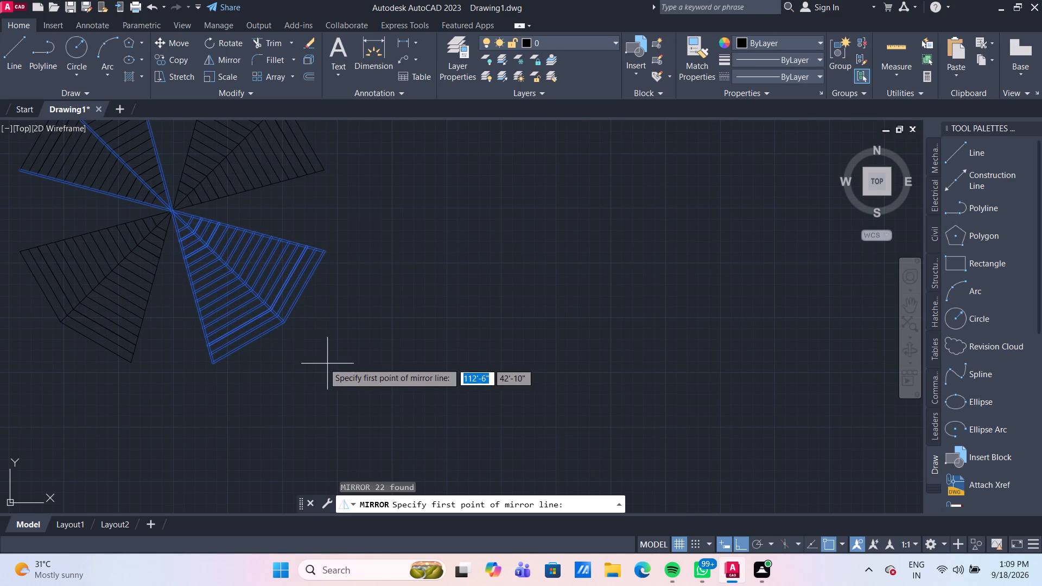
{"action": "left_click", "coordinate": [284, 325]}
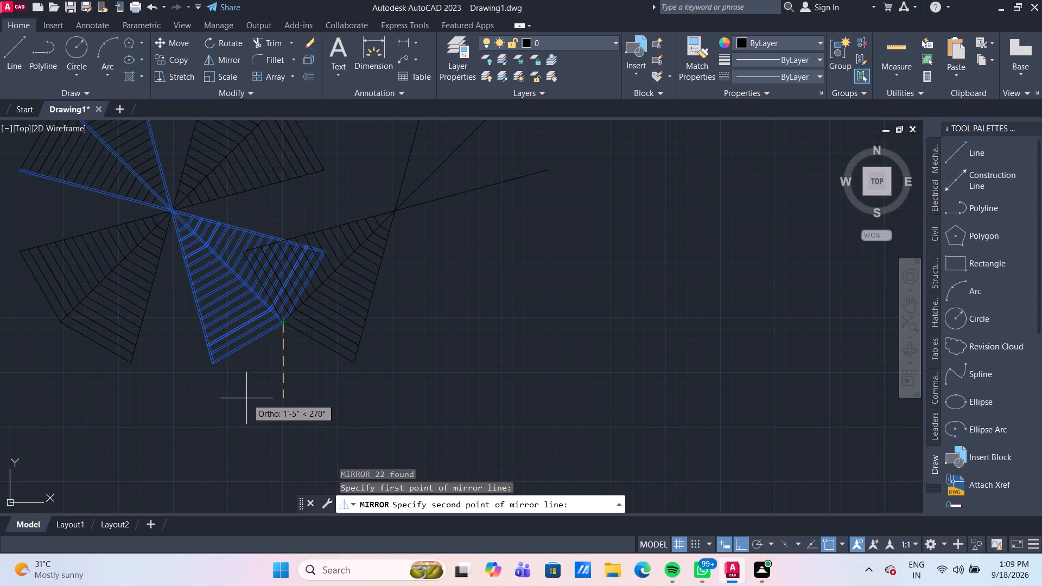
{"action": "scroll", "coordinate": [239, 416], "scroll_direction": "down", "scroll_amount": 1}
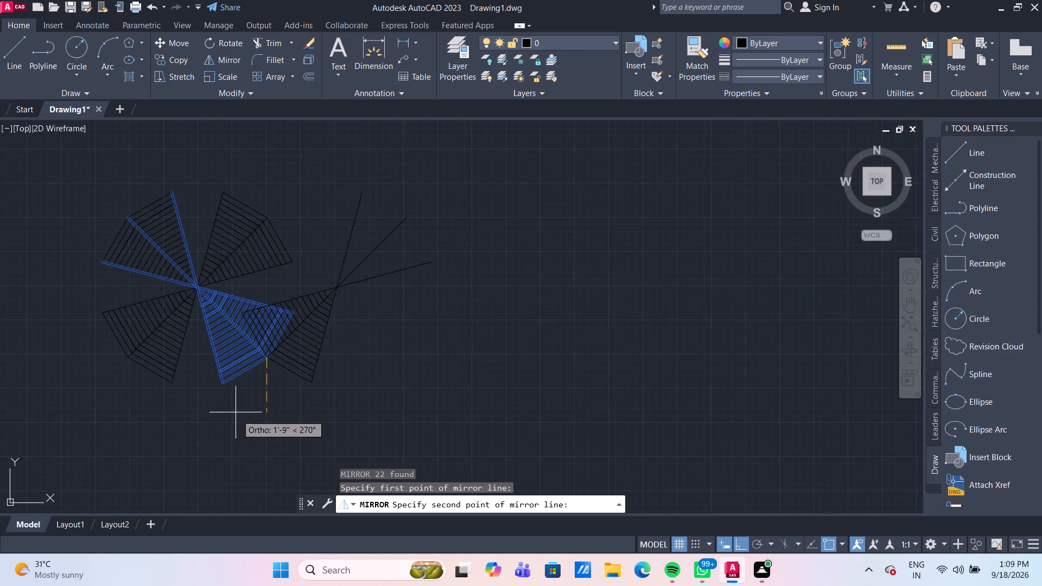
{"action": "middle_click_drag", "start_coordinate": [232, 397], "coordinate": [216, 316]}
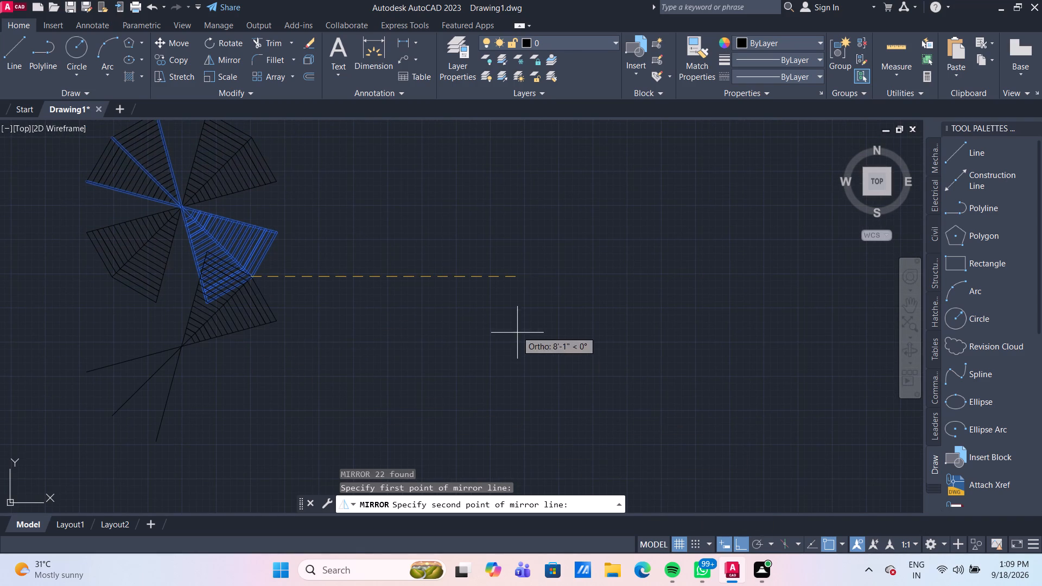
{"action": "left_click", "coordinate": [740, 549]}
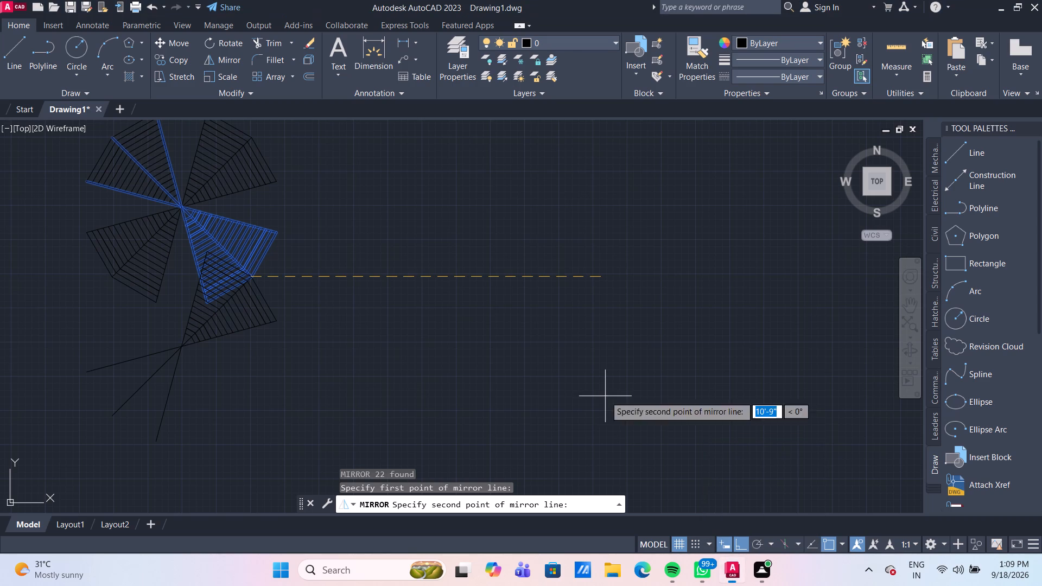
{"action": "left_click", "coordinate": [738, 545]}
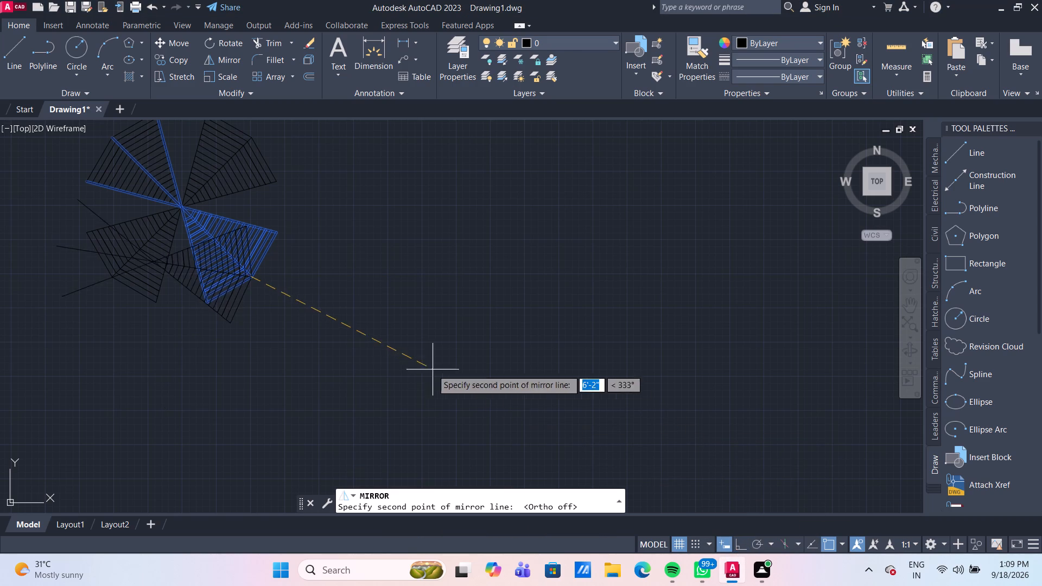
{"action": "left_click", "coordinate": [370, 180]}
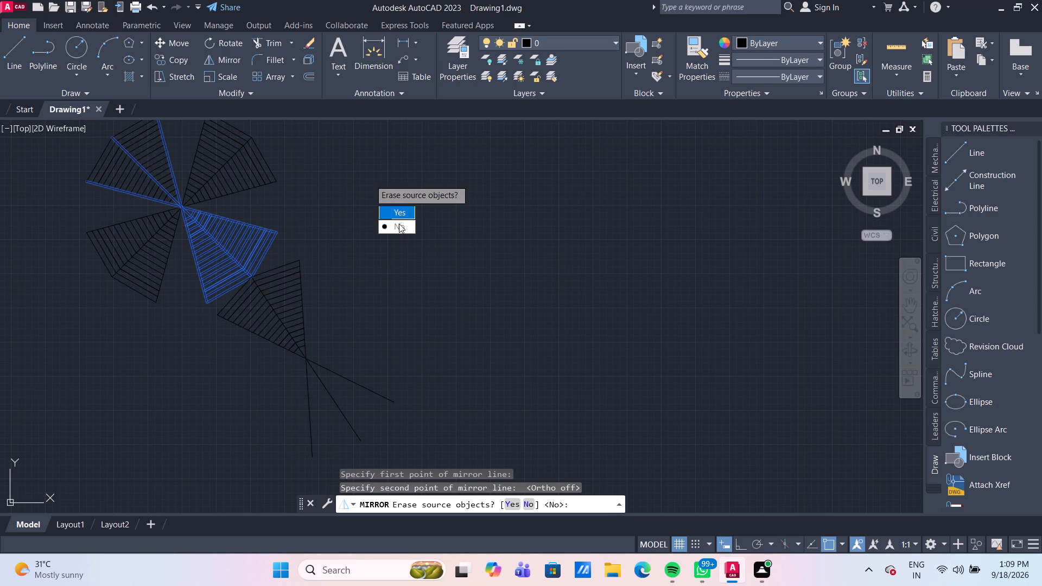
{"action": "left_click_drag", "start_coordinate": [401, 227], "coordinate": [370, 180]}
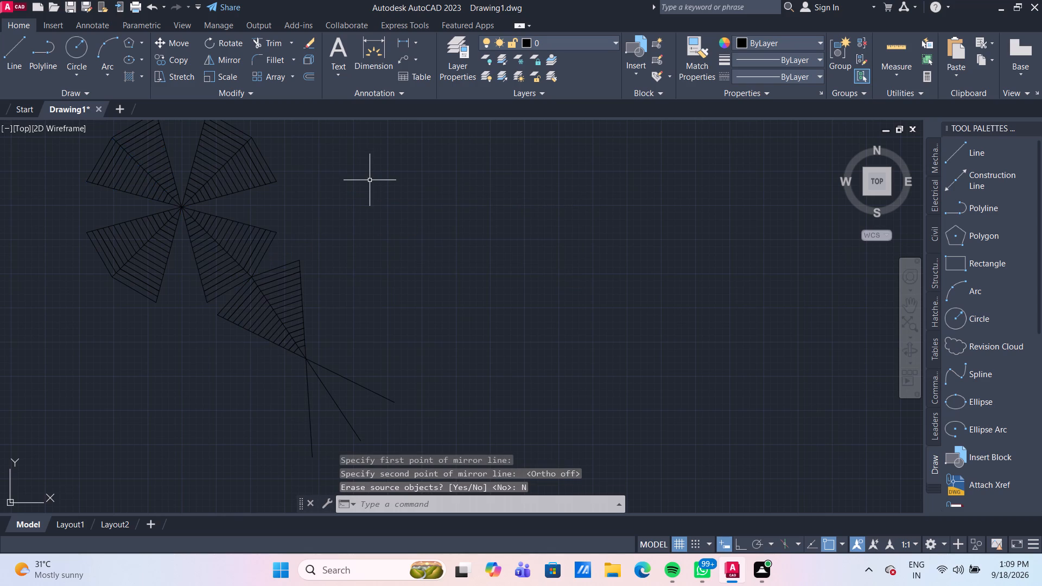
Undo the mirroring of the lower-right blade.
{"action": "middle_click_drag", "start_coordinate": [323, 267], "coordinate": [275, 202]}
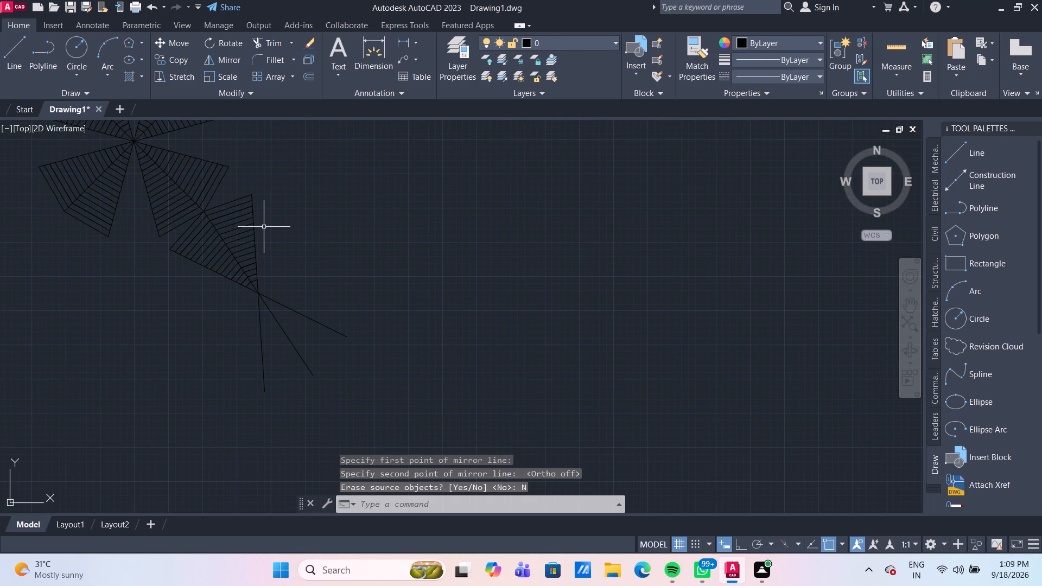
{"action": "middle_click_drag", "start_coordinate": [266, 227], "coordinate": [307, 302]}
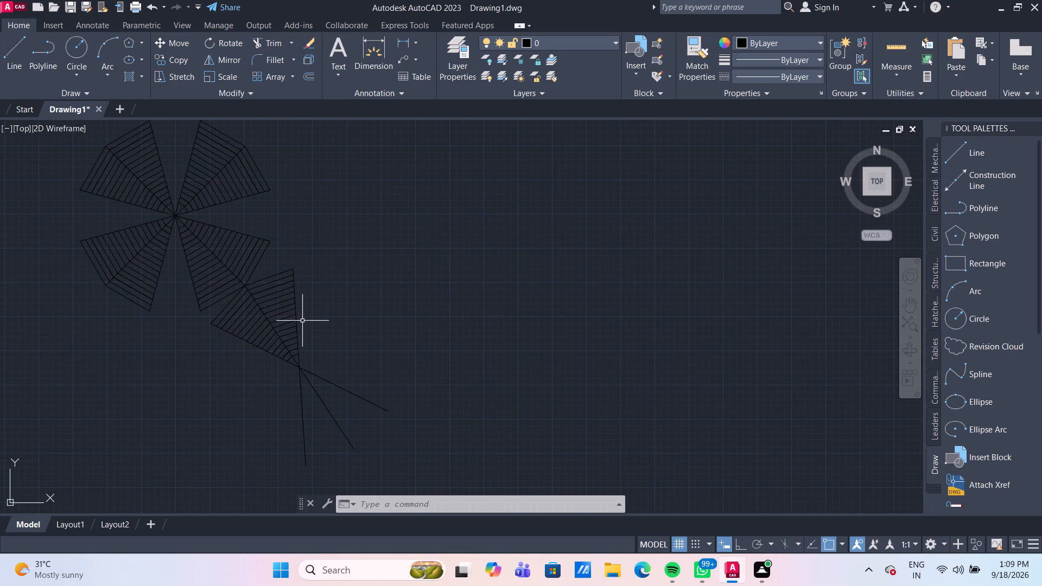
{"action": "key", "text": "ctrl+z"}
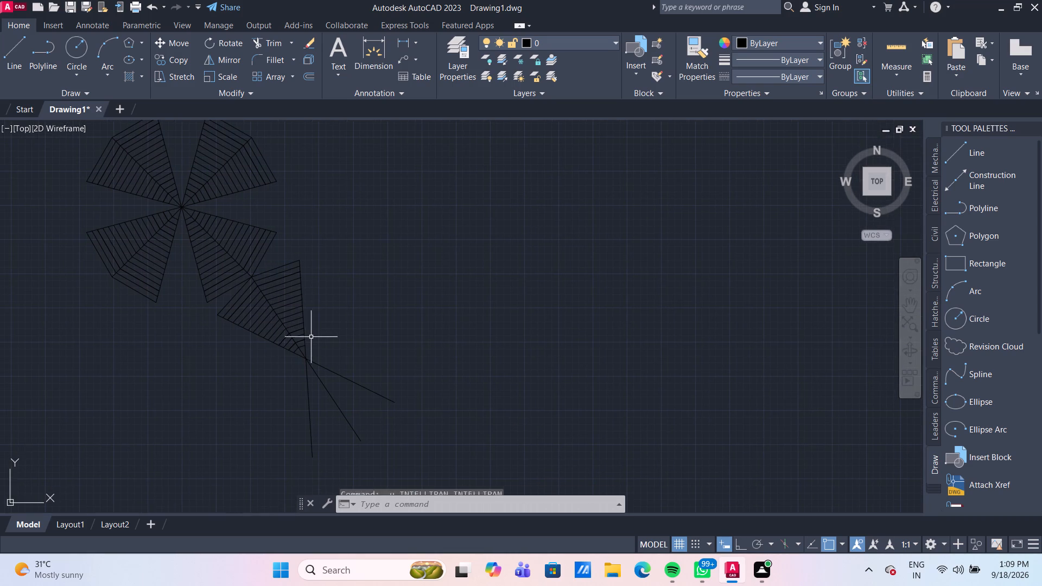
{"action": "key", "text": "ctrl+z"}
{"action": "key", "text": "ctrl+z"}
Copy the whole four-bladed figure by its centre, with ortho off, onto the vertical line in the stone-hatched wall, near the wall's base.
{"action": "scroll", "coordinate": [311, 337], "scroll_direction": "down", "scroll_amount": 1}
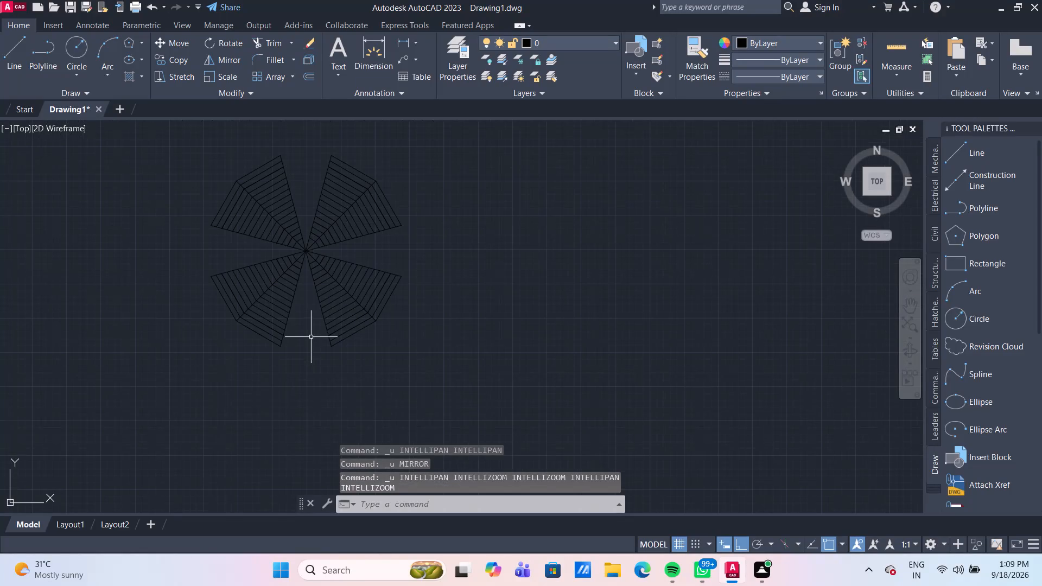
{"action": "scroll", "coordinate": [411, 302], "scroll_direction": "down", "scroll_amount": 2}
{"action": "scroll", "coordinate": [416, 330], "scroll_direction": "up", "scroll_amount": 2}
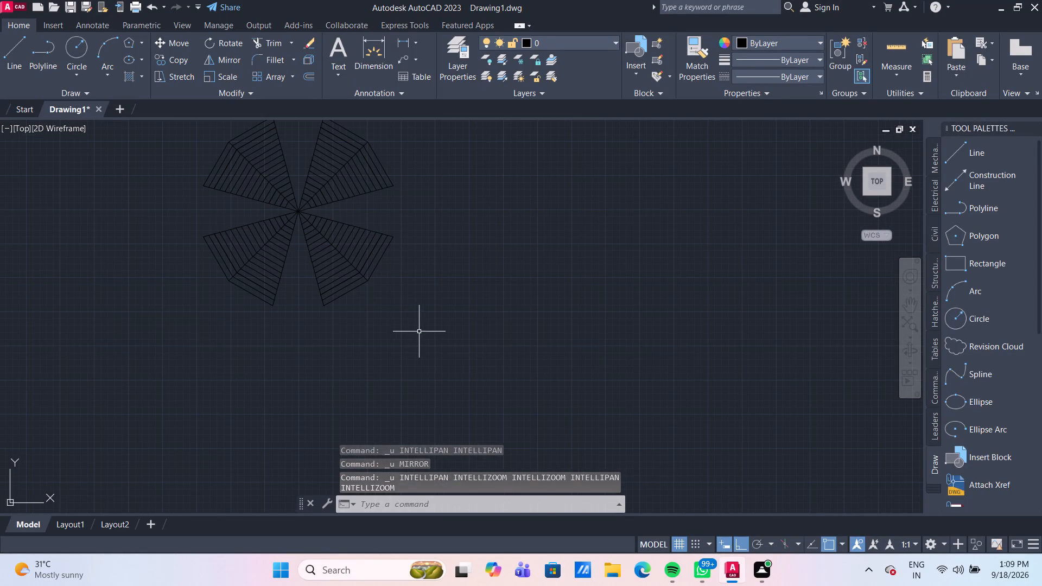
{"action": "left_click", "coordinate": [419, 332]}
{"action": "scroll", "coordinate": [415, 307], "scroll_direction": "down", "scroll_amount": 1}
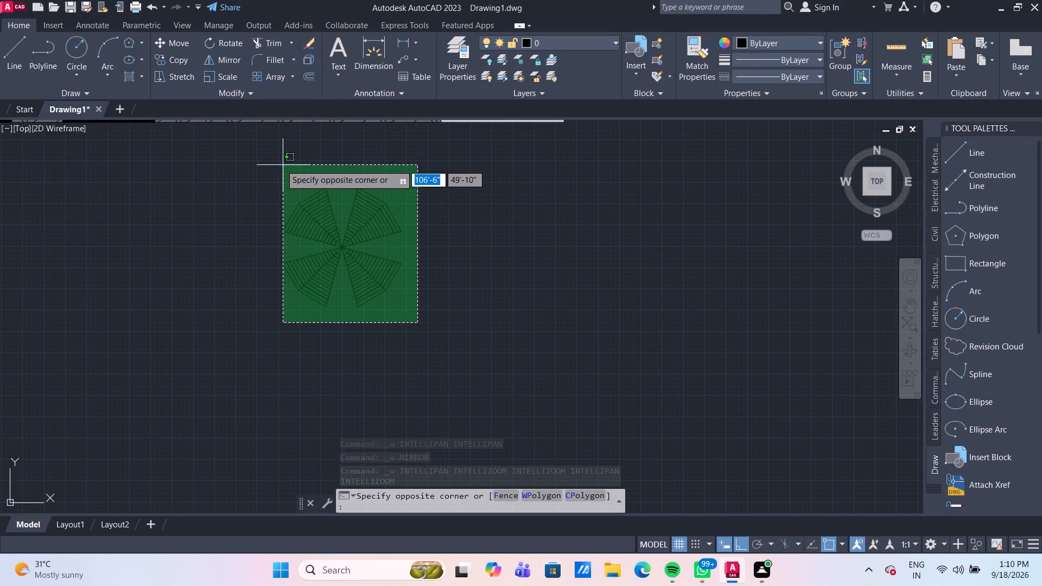
{"action": "left_click", "coordinate": [269, 164]}
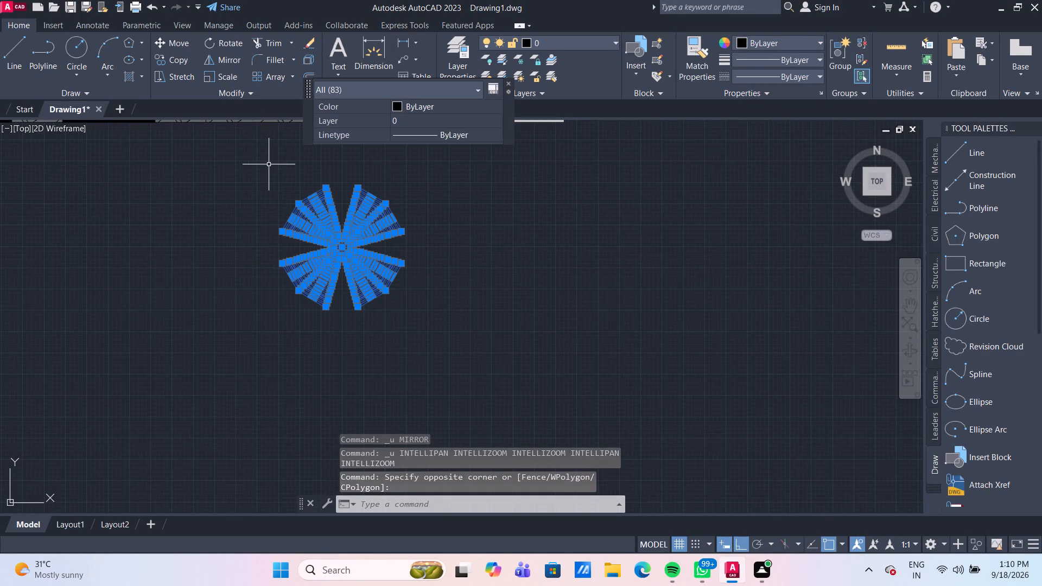
{"action": "type", "text": "CO"}
{"action": "key", "text": "Return"}
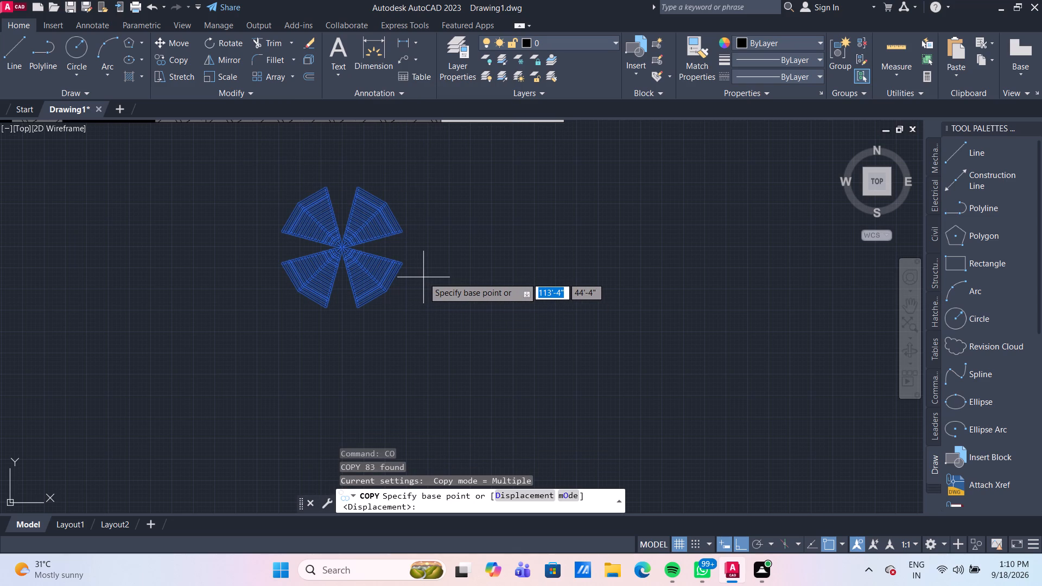
{"action": "scroll", "coordinate": [358, 249], "scroll_direction": "up", "scroll_amount": 2}
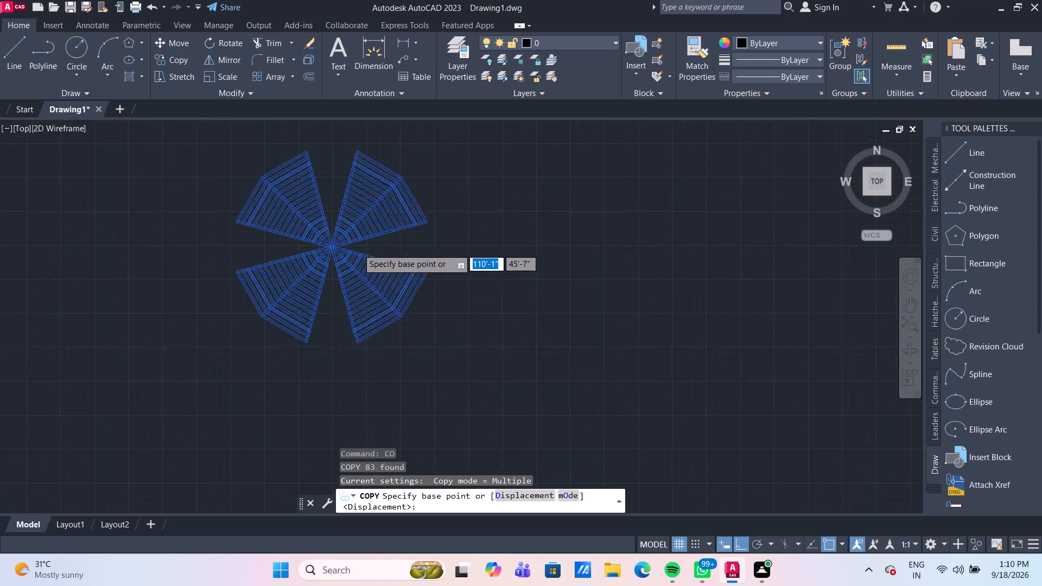
{"action": "scroll", "coordinate": [327, 240], "scroll_direction": "up", "scroll_amount": 2}
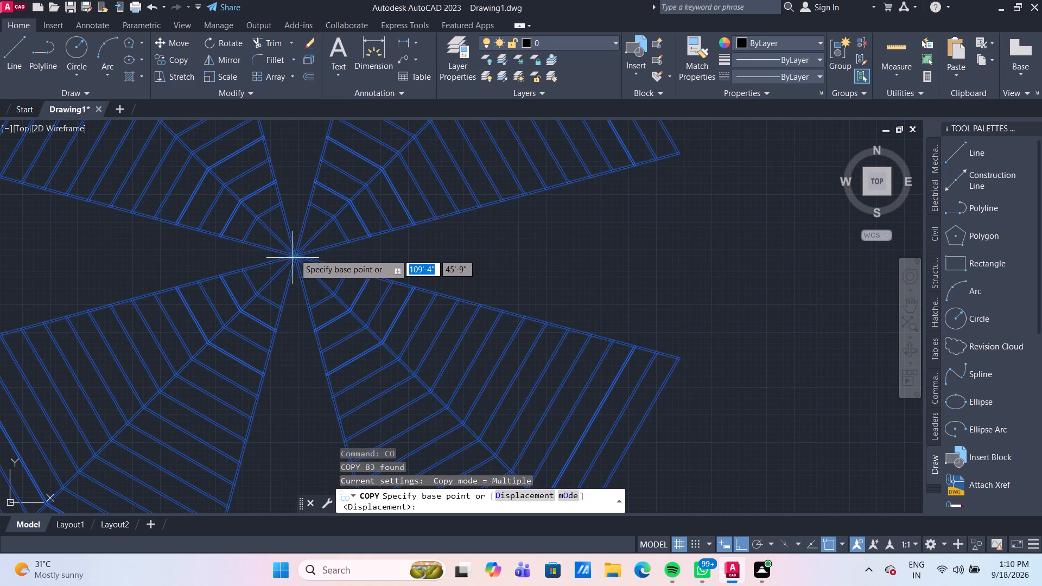
{"action": "left_click", "coordinate": [296, 251]}
{"action": "scroll", "coordinate": [298, 251], "scroll_direction": "down", "scroll_amount": 4}
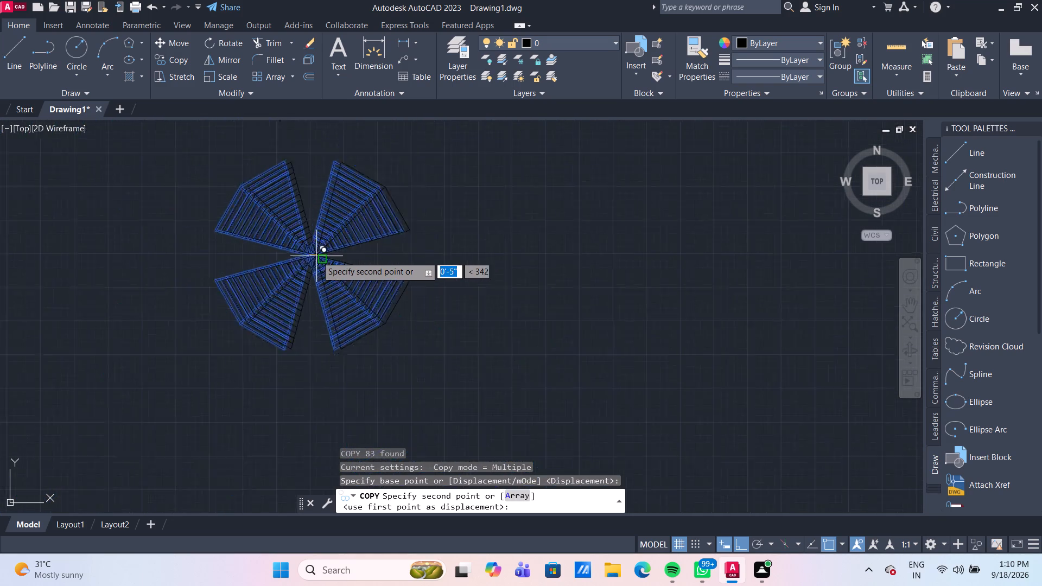
{"action": "middle_click_drag", "start_coordinate": [316, 254], "coordinate": [367, 377]}
{"action": "middle_click_drag", "start_coordinate": [276, 222], "coordinate": [317, 305]}
{"action": "scroll", "coordinate": [319, 305], "scroll_direction": "up", "scroll_amount": 1}
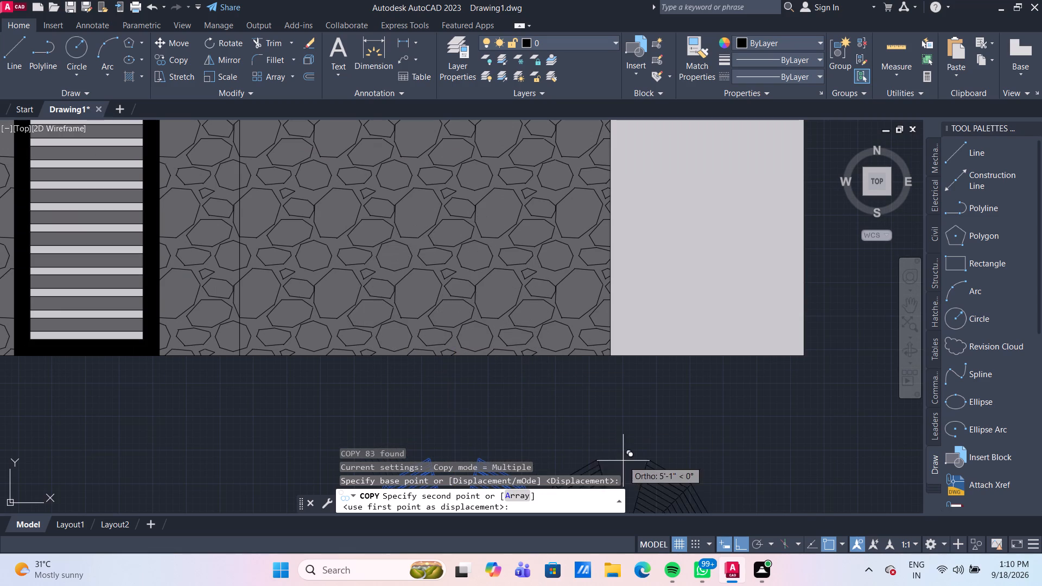
{"action": "left_click", "coordinate": [742, 548]}
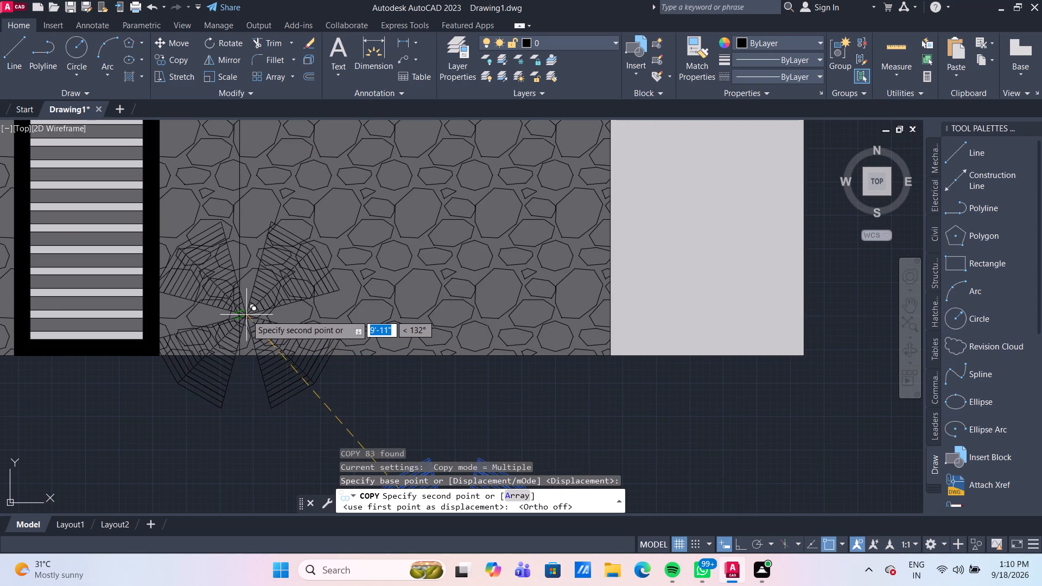
{"action": "left_click", "coordinate": [246, 310]}
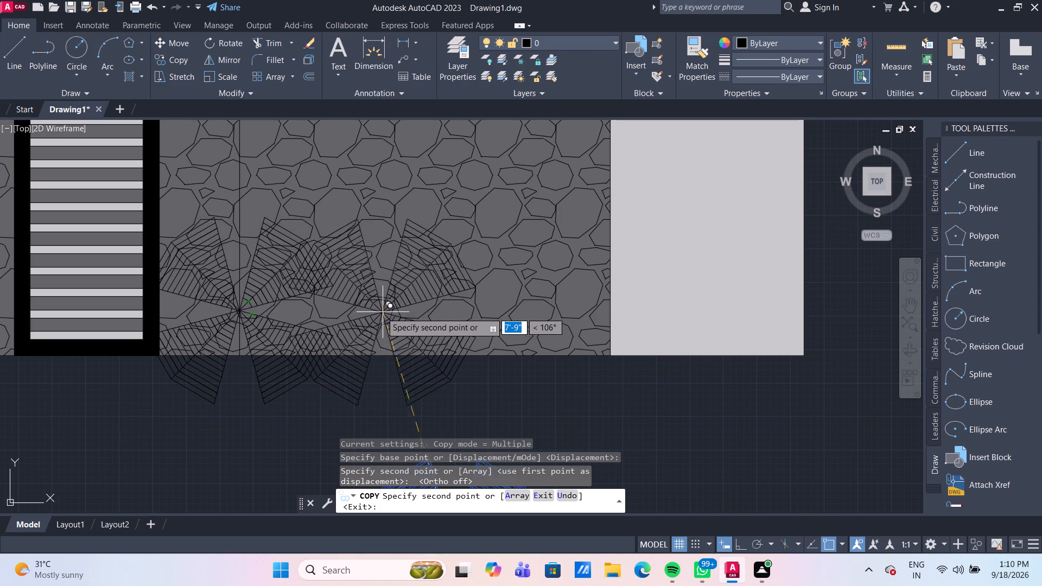
Place two more slightly offset copies of the four-bladed figure over the first copy on the stone-hatched wall's vertical line.
{"action": "scroll", "coordinate": [254, 307], "scroll_direction": "up", "scroll_amount": 1}
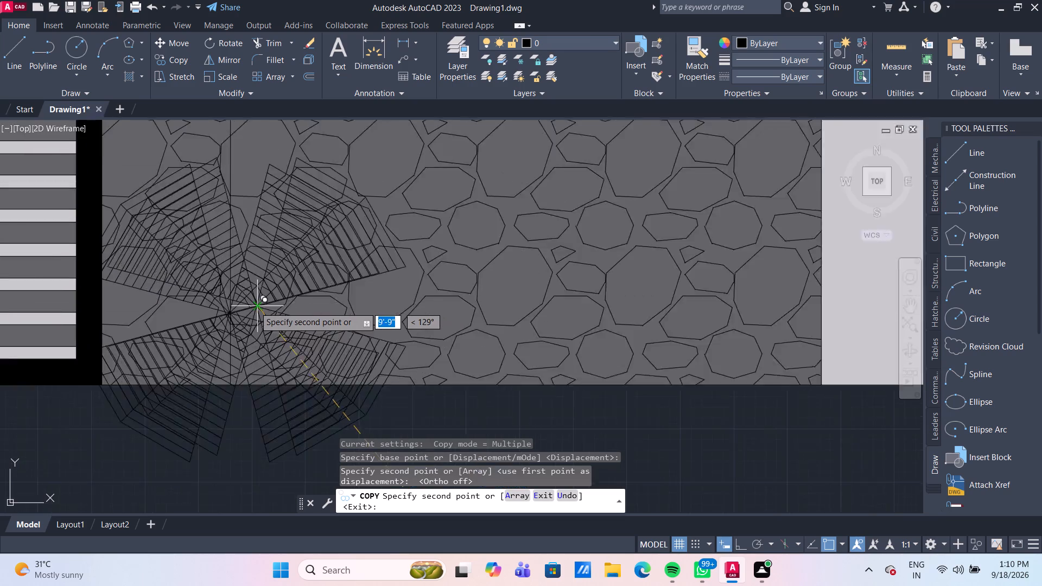
{"action": "scroll", "coordinate": [255, 307], "scroll_direction": "up", "scroll_amount": 3}
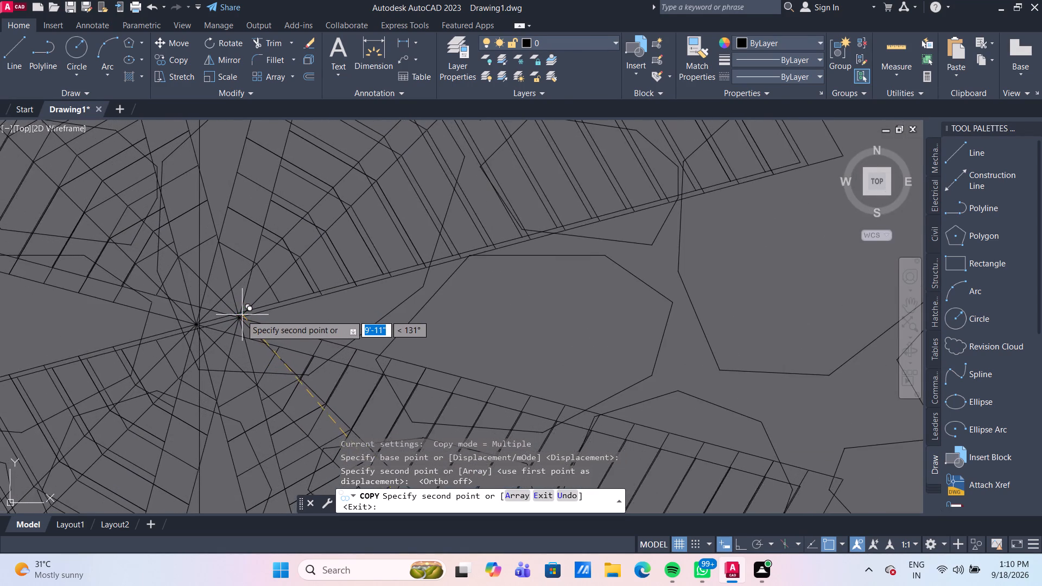
{"action": "left_click", "coordinate": [208, 316]}
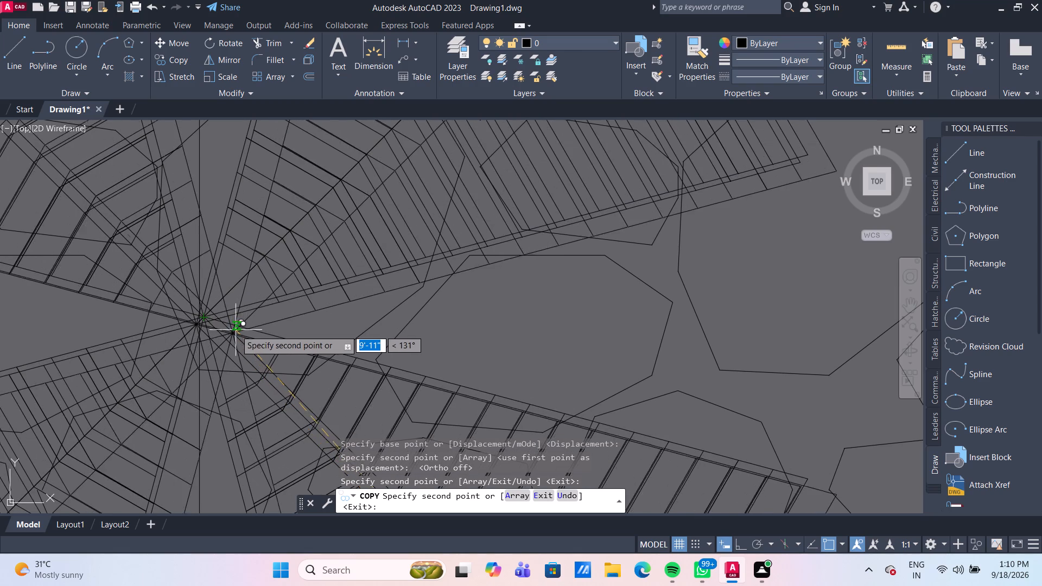
{"action": "scroll", "coordinate": [218, 335], "scroll_direction": "down", "scroll_amount": 3}
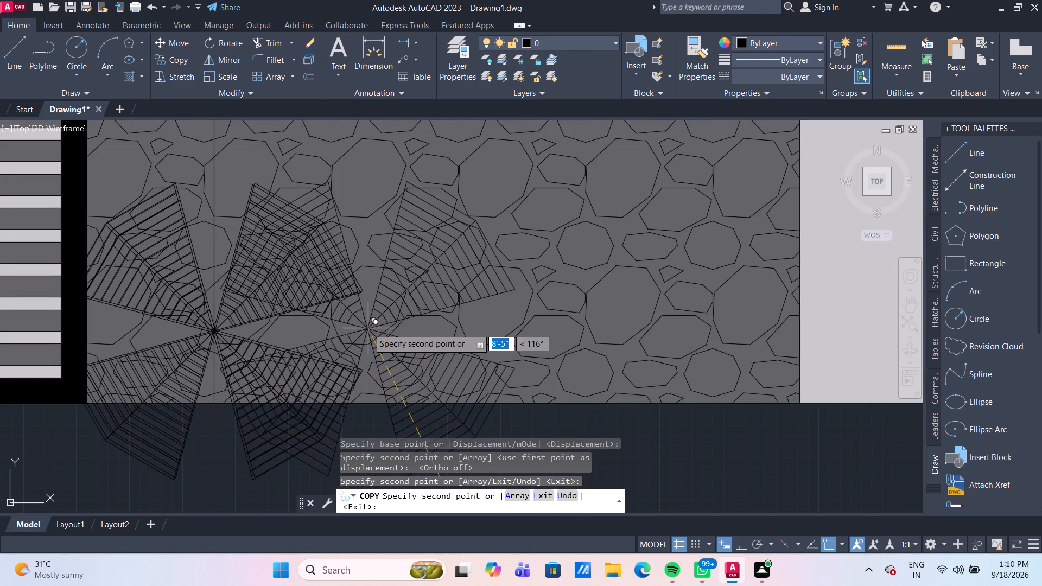
{"action": "scroll", "coordinate": [203, 344], "scroll_direction": "up", "scroll_amount": 2}
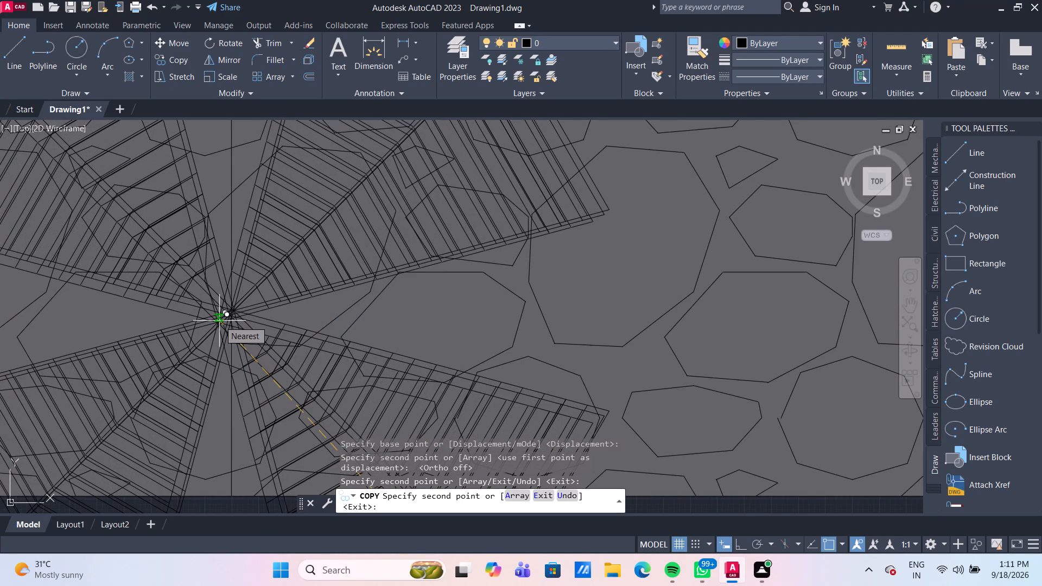
{"action": "left_click", "coordinate": [219, 321]}
Place three slightly offset, overlapping copies of the four-bladed figure near the base of the stone-hatched wall's middle.
{"action": "scroll", "coordinate": [256, 328], "scroll_direction": "down", "scroll_amount": 2}
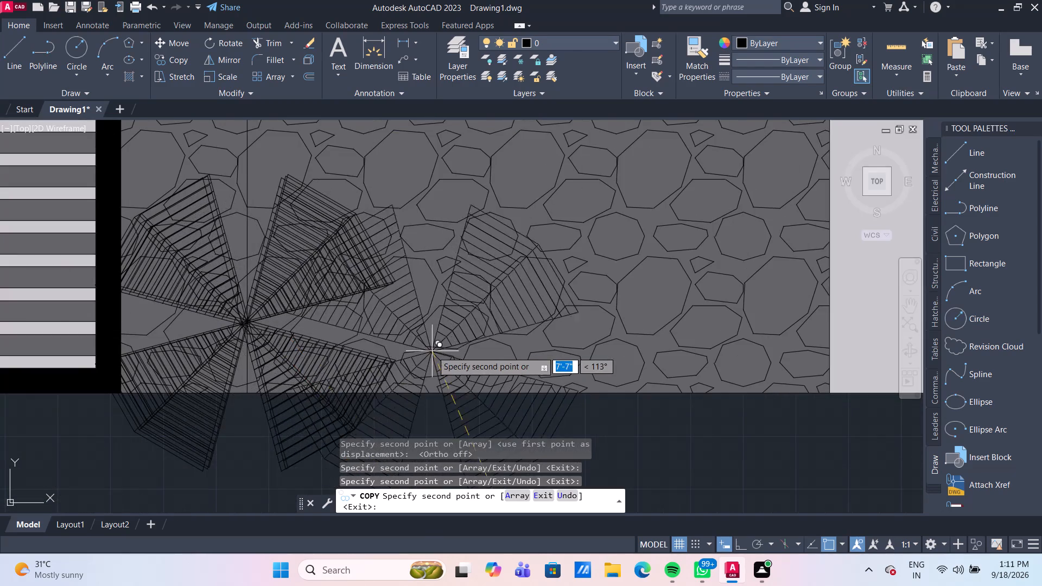
{"action": "scroll", "coordinate": [447, 354], "scroll_direction": "down", "scroll_amount": 2}
{"action": "middle_click_drag", "start_coordinate": [462, 351], "coordinate": [383, 311]}
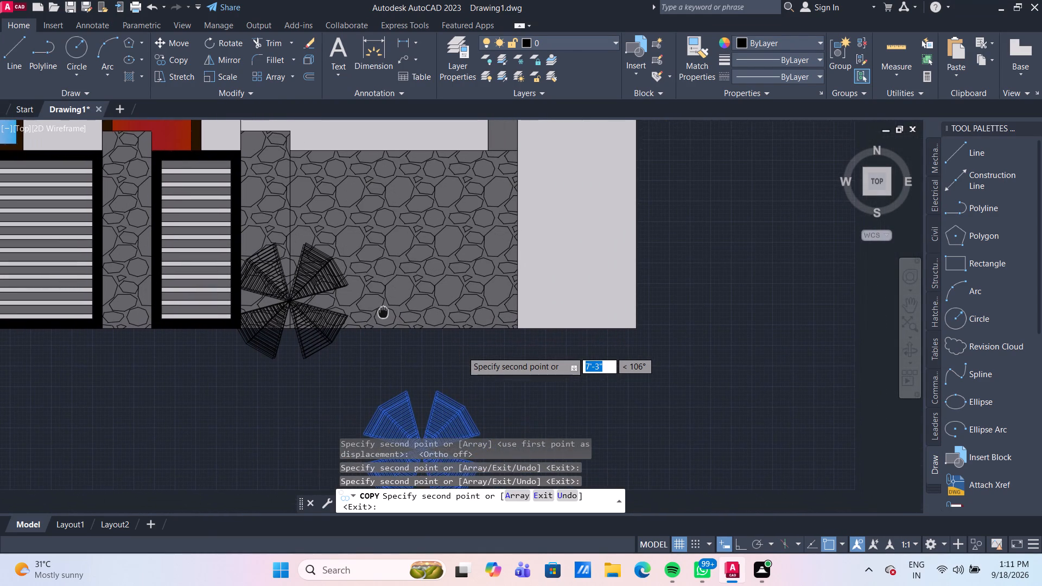
{"action": "middle_click_drag", "start_coordinate": [383, 311], "coordinate": [380, 308]}
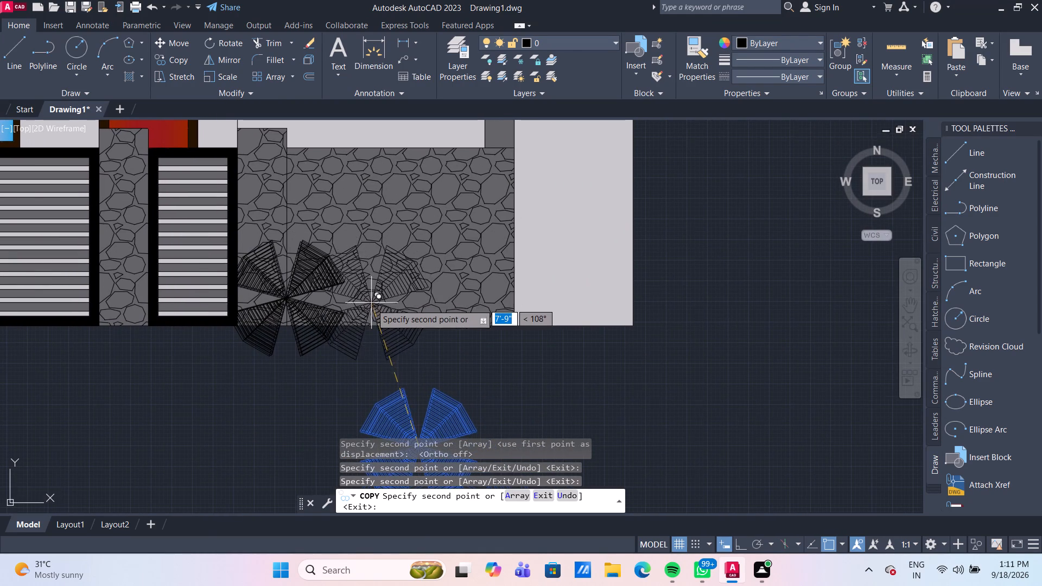
{"action": "scroll", "coordinate": [371, 307], "scroll_direction": "up", "scroll_amount": 2}
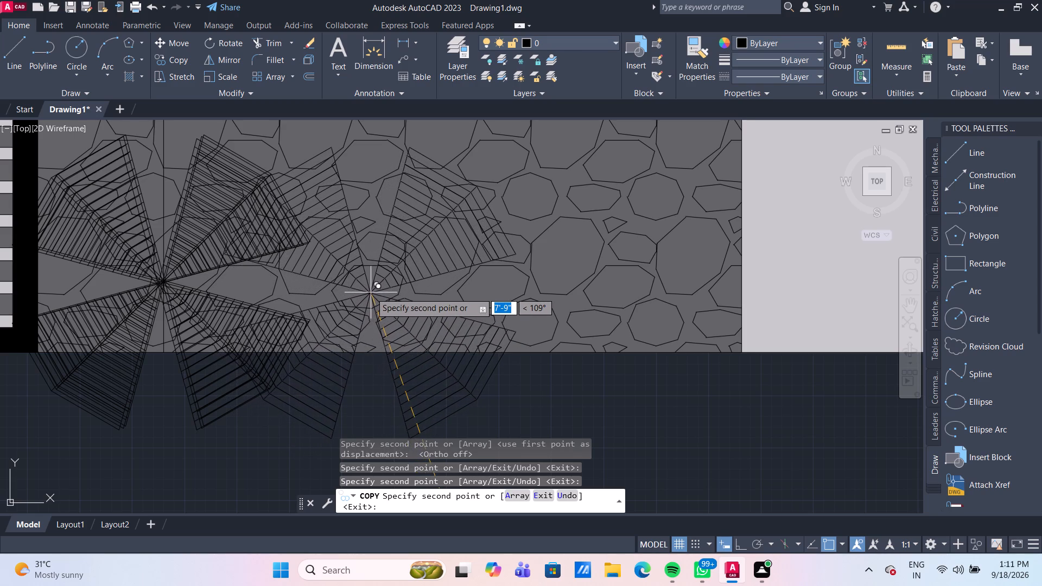
{"action": "left_click", "coordinate": [372, 292]}
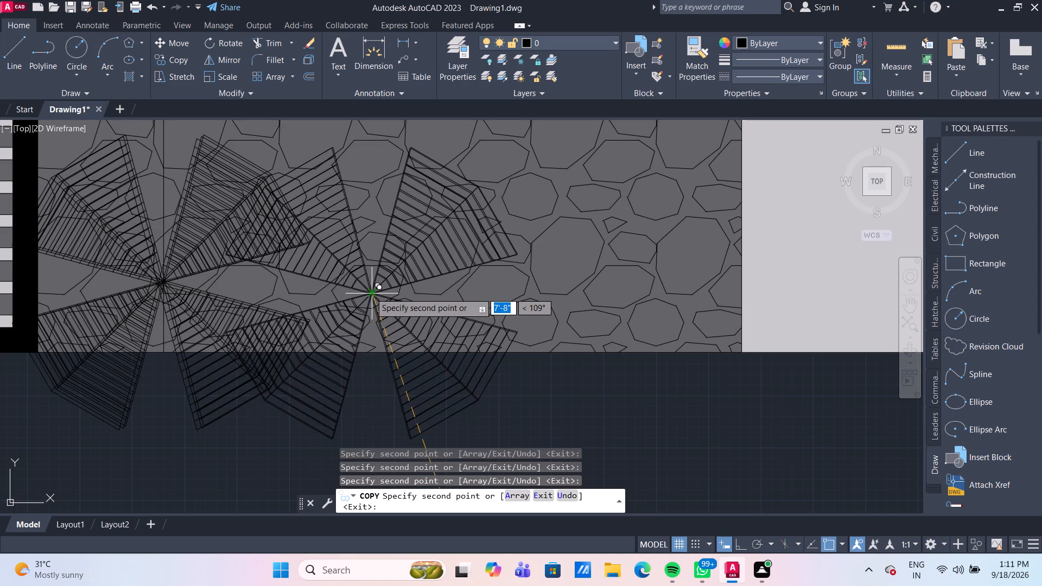
{"action": "left_click", "coordinate": [366, 292]}
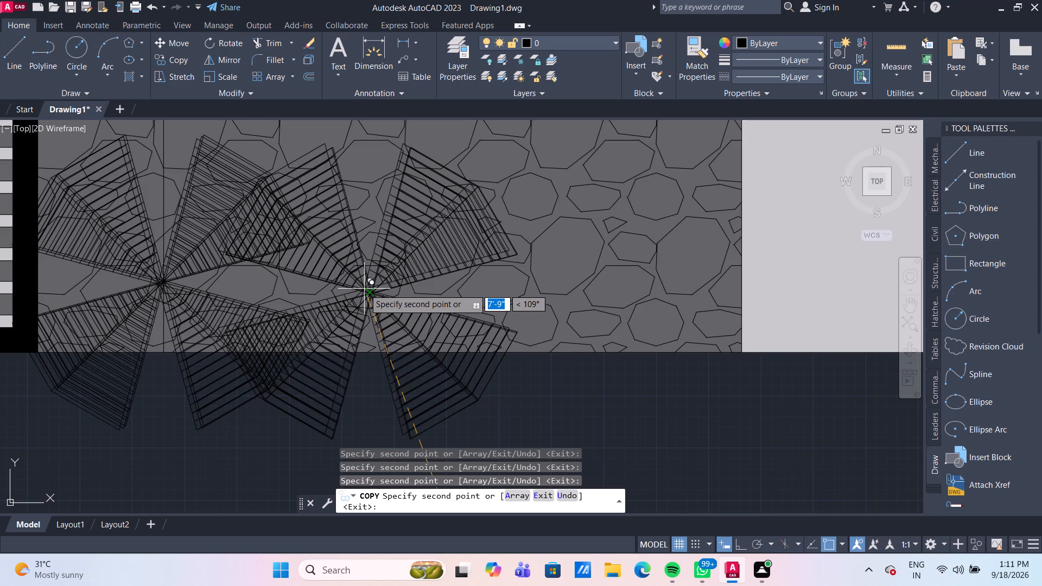
{"action": "scroll", "coordinate": [364, 289], "scroll_direction": "up", "scroll_amount": 2}
{"action": "left_click", "coordinate": [366, 290]}
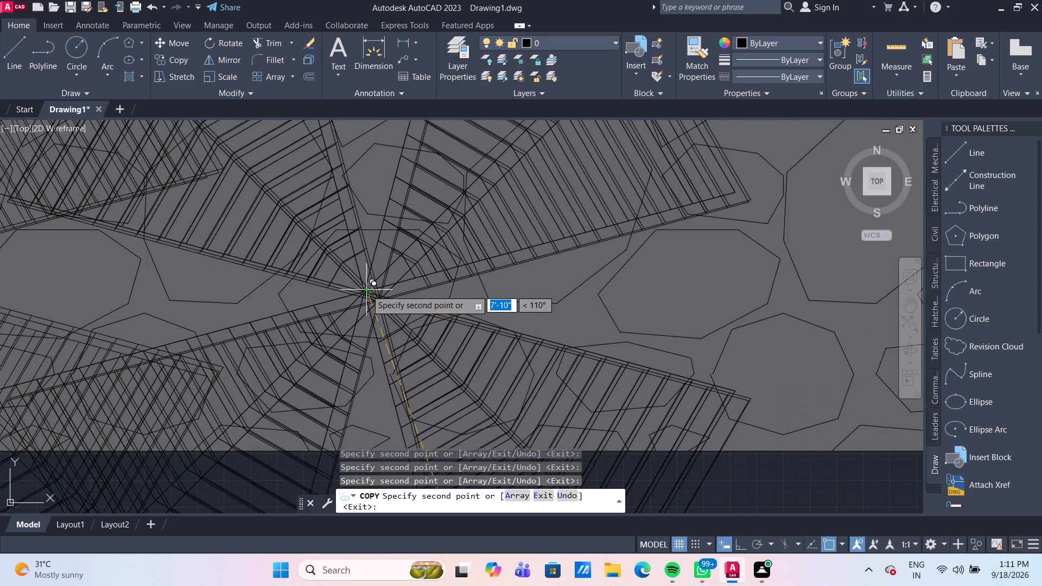
Place three slightly offset, overlapping copies of the four-bladed figure near the base of the stone-hatched wall's right end.
{"action": "scroll", "coordinate": [366, 290], "scroll_direction": "down", "scroll_amount": 4}
{"action": "scroll", "coordinate": [425, 297], "scroll_direction": "up", "scroll_amount": 1}
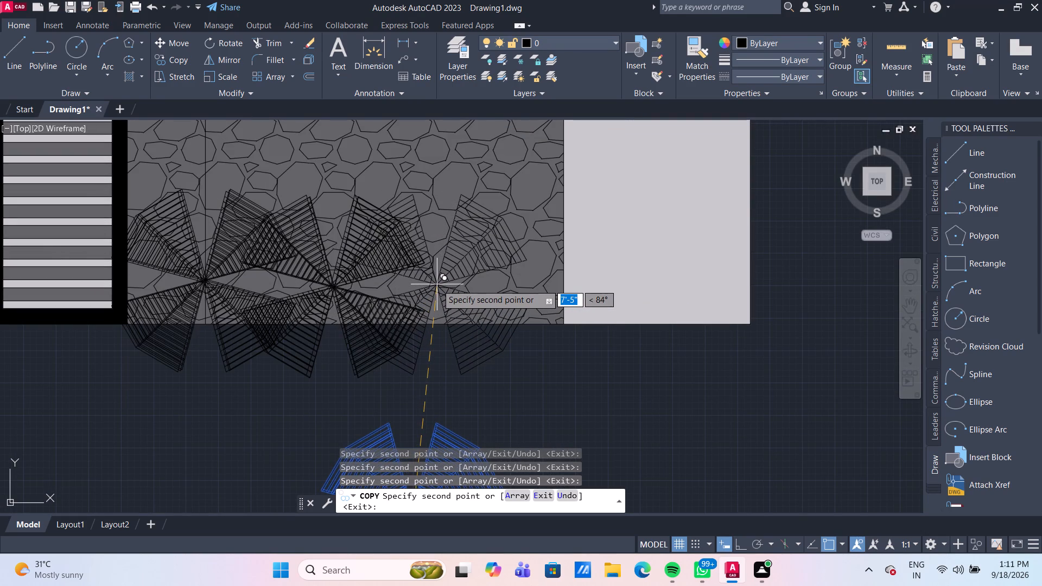
{"action": "scroll", "coordinate": [437, 284], "scroll_direction": "up", "scroll_amount": 2}
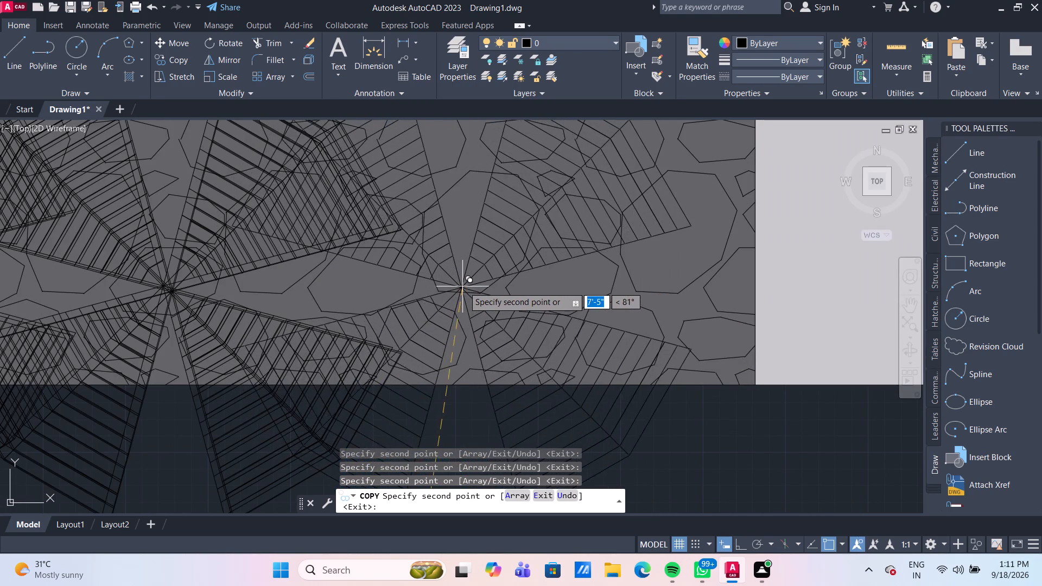
{"action": "scroll", "coordinate": [479, 285], "scroll_direction": "down", "scroll_amount": 1}
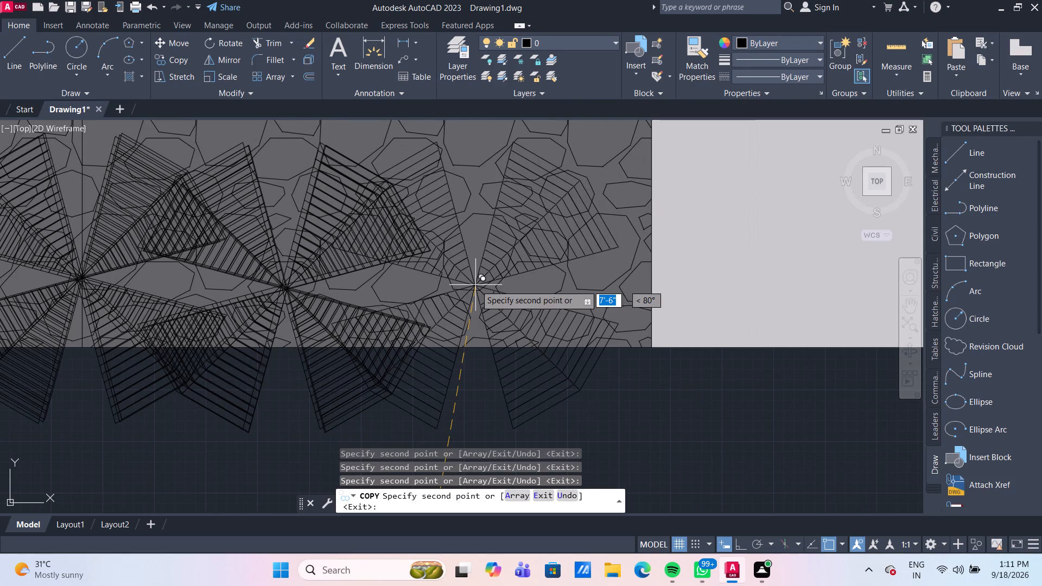
{"action": "left_click", "coordinate": [475, 285]}
{"action": "left_click", "coordinate": [471, 278]}
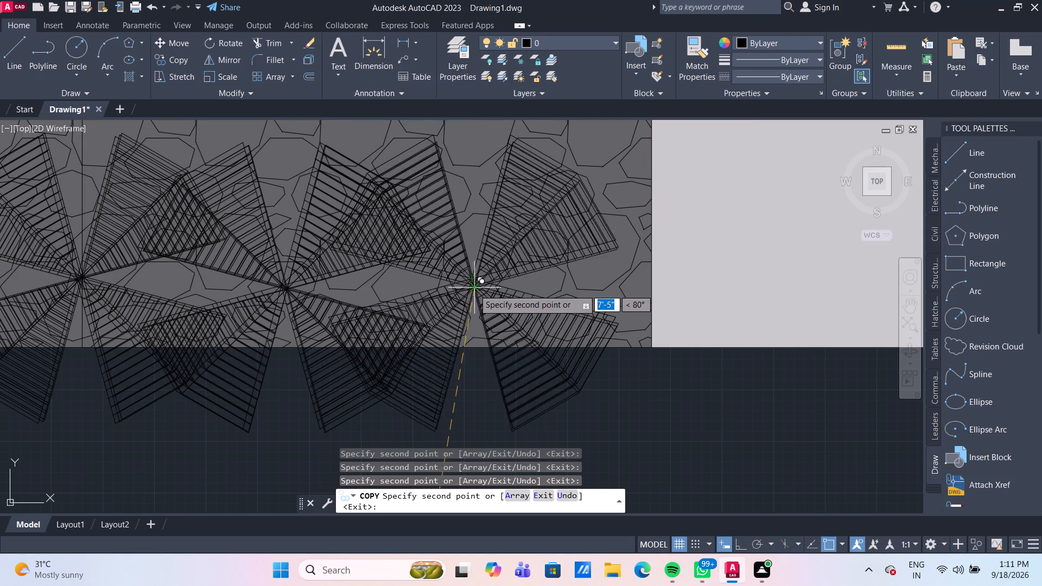
{"action": "left_click", "coordinate": [478, 292]}
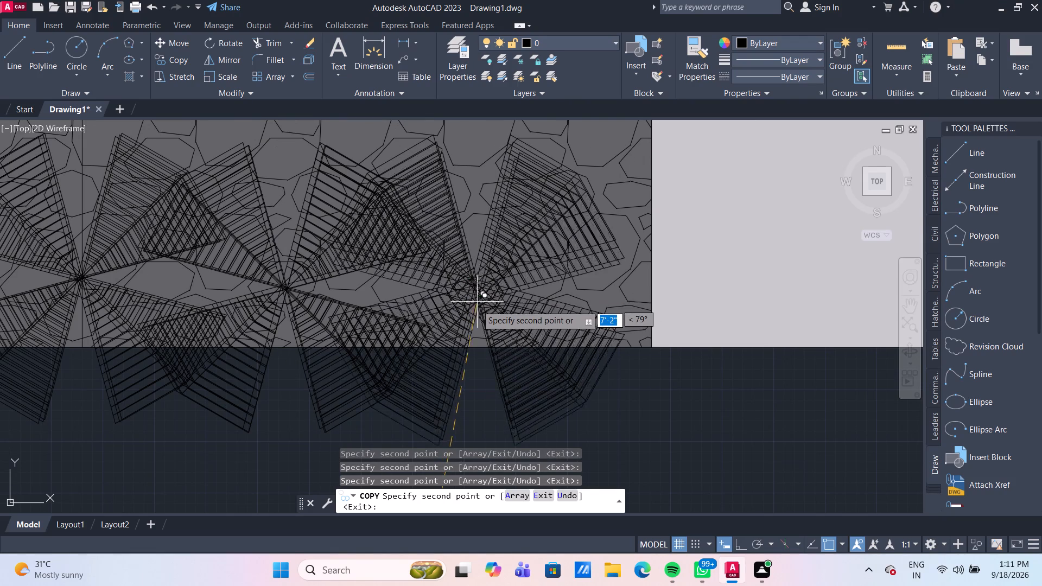
Place three slightly offset, overlapping copies of the four-bladed figure near the base of the leftmost stone pillar and end the copying.
{"action": "scroll", "coordinate": [476, 305], "scroll_direction": "down", "scroll_amount": 2}
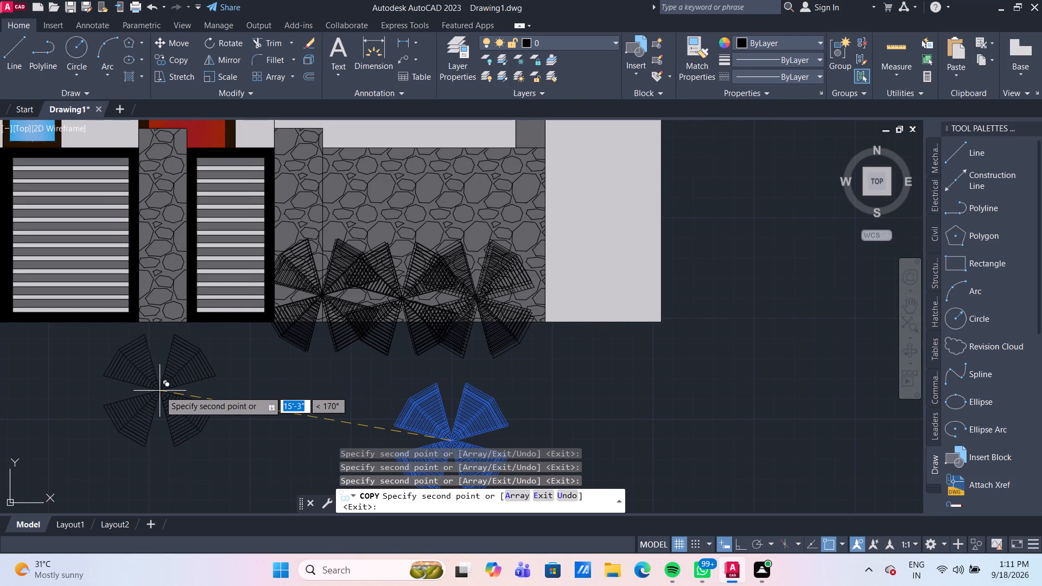
{"action": "middle_click_drag", "start_coordinate": [160, 391], "coordinate": [284, 383]}
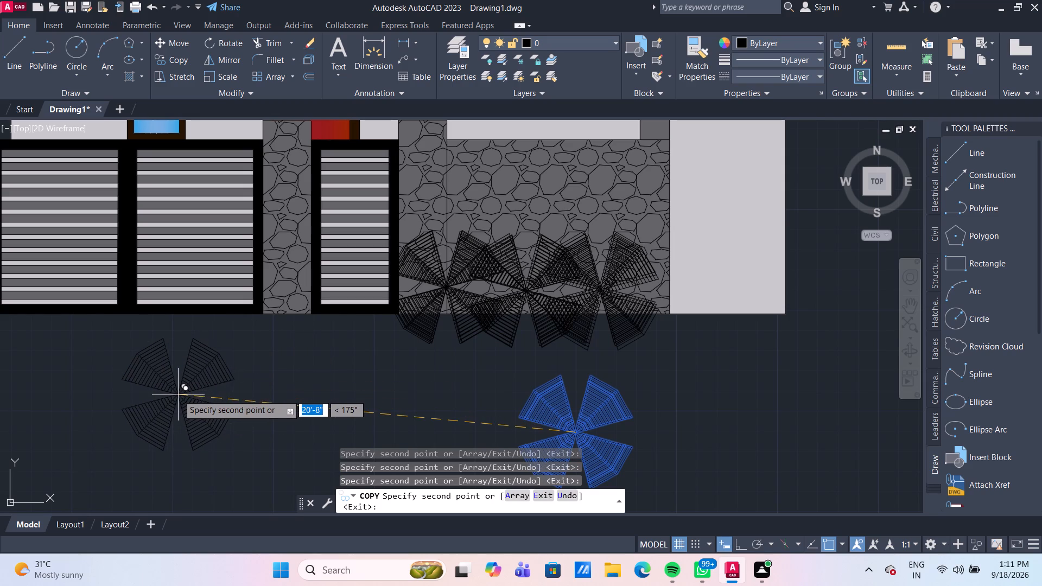
{"action": "scroll", "coordinate": [139, 387], "scroll_direction": "up", "scroll_amount": 1}
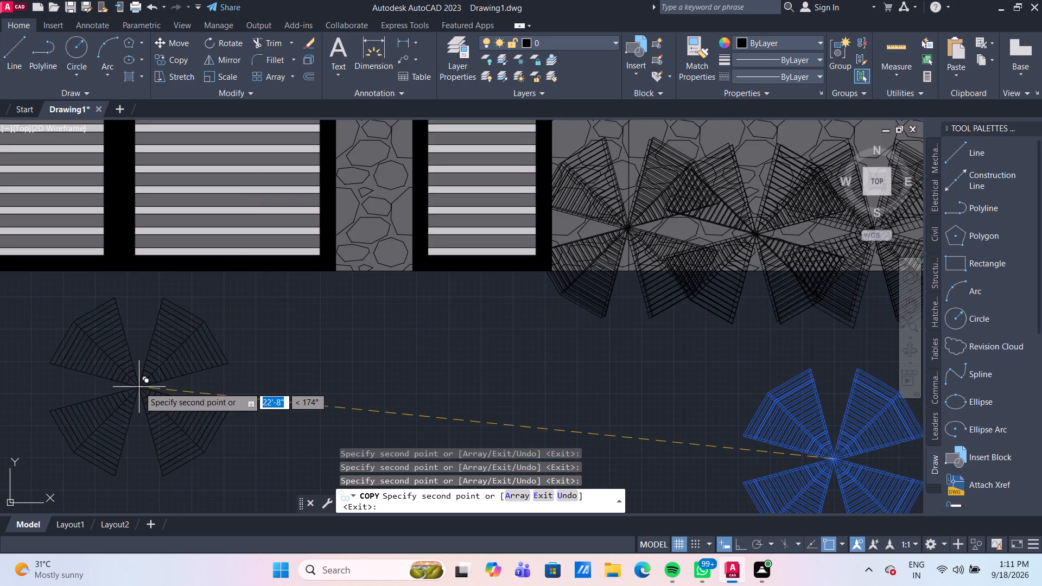
{"action": "middle_click_drag", "start_coordinate": [143, 385], "coordinate": [306, 402]}
{"action": "middle_click_drag", "start_coordinate": [199, 370], "coordinate": [319, 384]}
{"action": "middle_click_drag", "start_coordinate": [202, 358], "coordinate": [255, 374]}
{"action": "scroll", "coordinate": [199, 354], "scroll_direction": "up", "scroll_amount": 2}
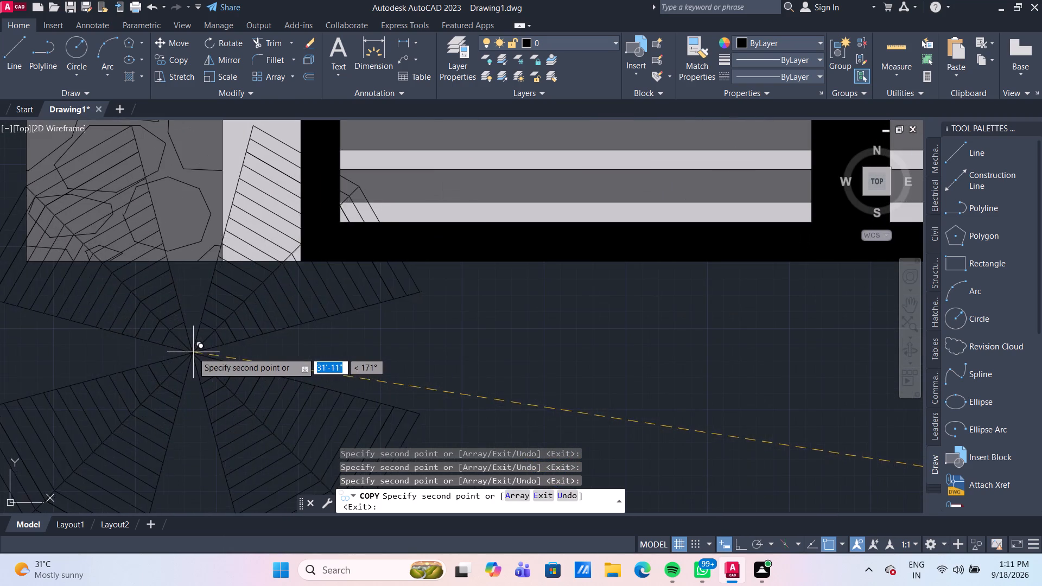
{"action": "middle_click_drag", "start_coordinate": [107, 267], "coordinate": [168, 348]}
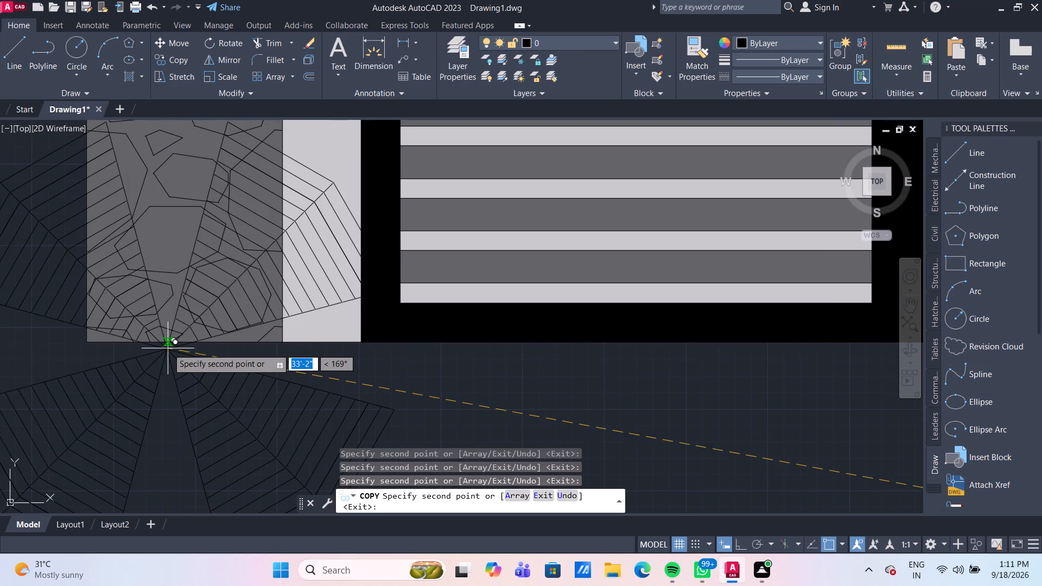
{"action": "scroll", "coordinate": [168, 349], "scroll_direction": "down", "scroll_amount": 3}
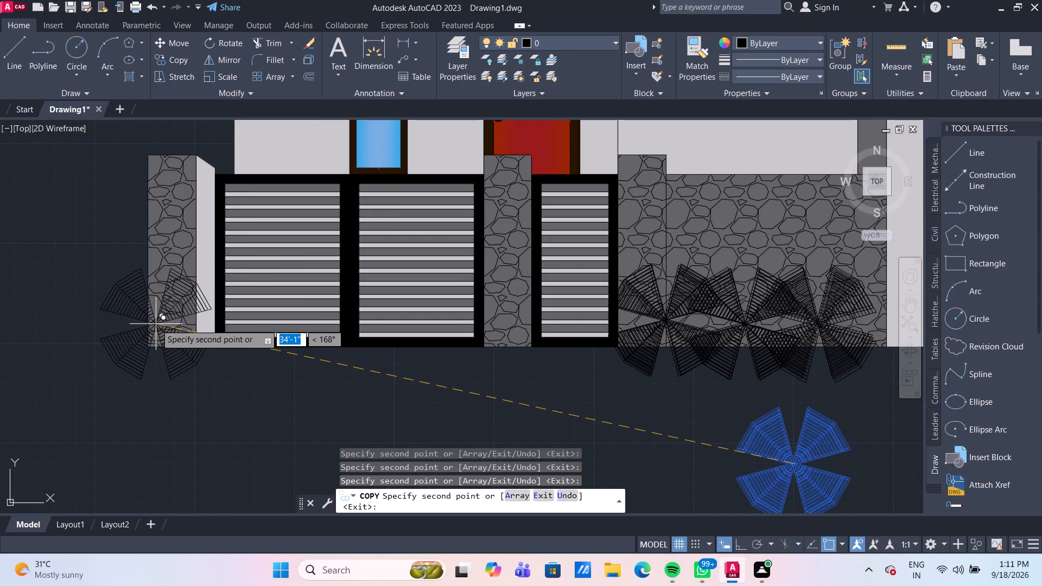
{"action": "left_click", "coordinate": [156, 324]}
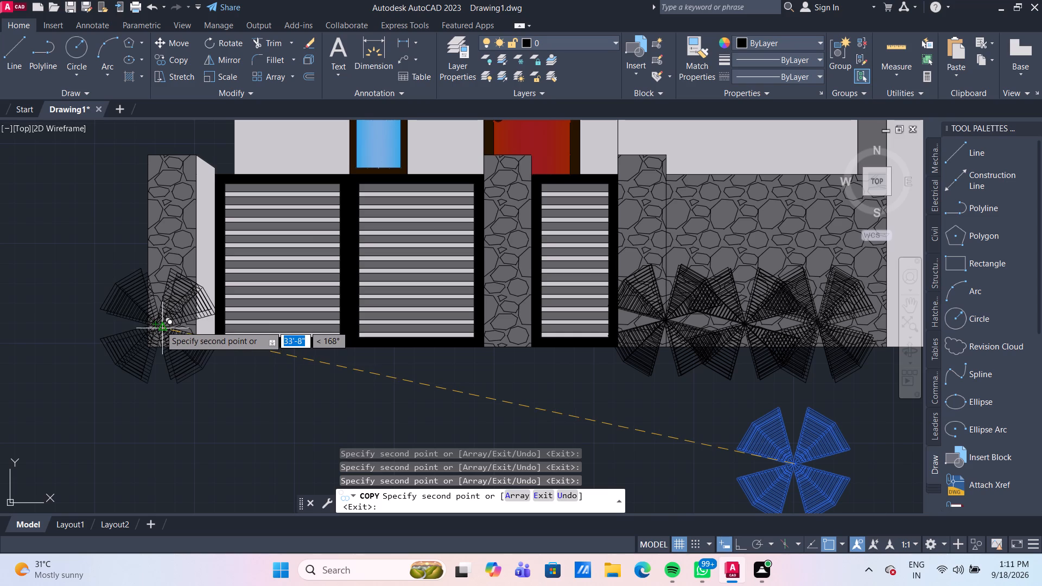
{"action": "scroll", "coordinate": [160, 324], "scroll_direction": "up", "scroll_amount": 2}
{"action": "middle_click_drag", "start_coordinate": [169, 324], "coordinate": [212, 347]}
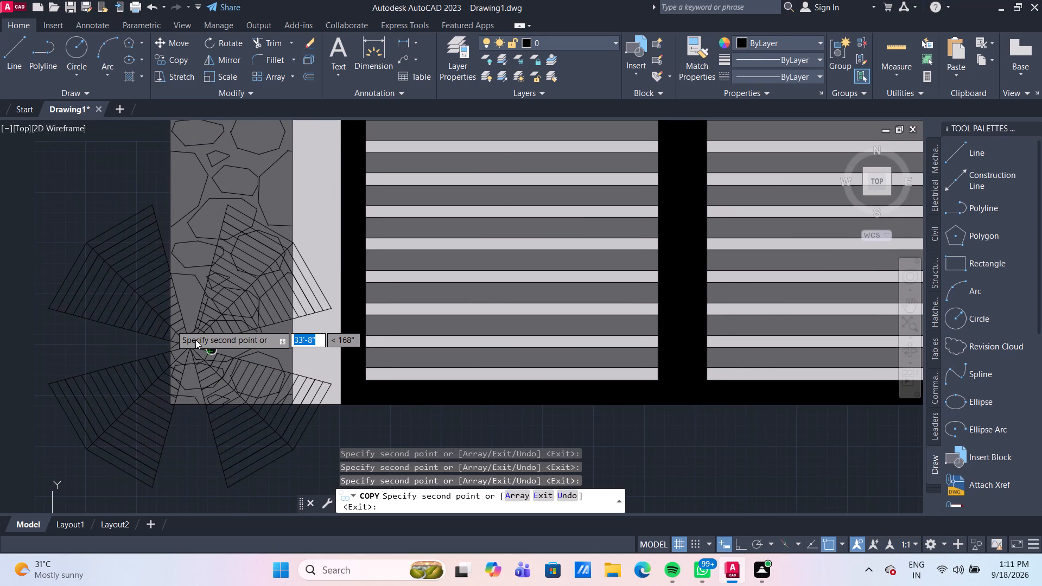
{"action": "scroll", "coordinate": [196, 362], "scroll_direction": "up", "scroll_amount": 2}
{"action": "middle_click_drag", "start_coordinate": [201, 356], "coordinate": [253, 373]}
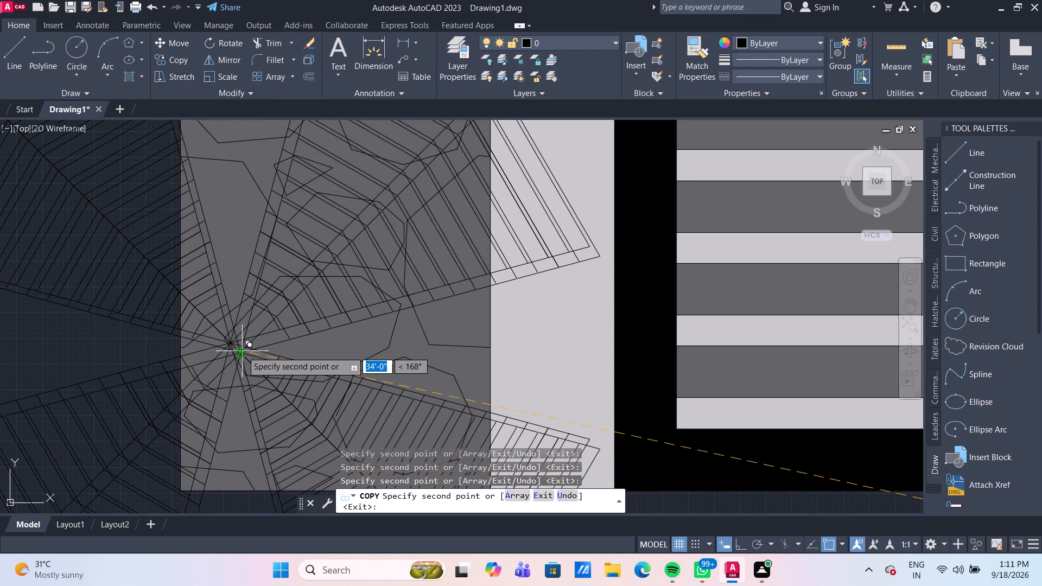
{"action": "left_click", "coordinate": [242, 351]}
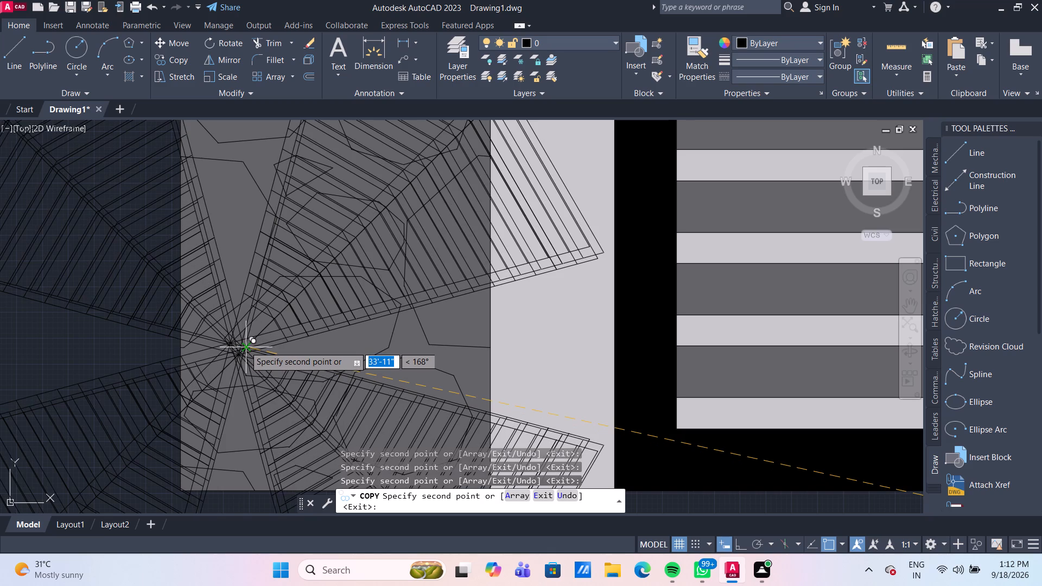
{"action": "left_click", "coordinate": [244, 346]}
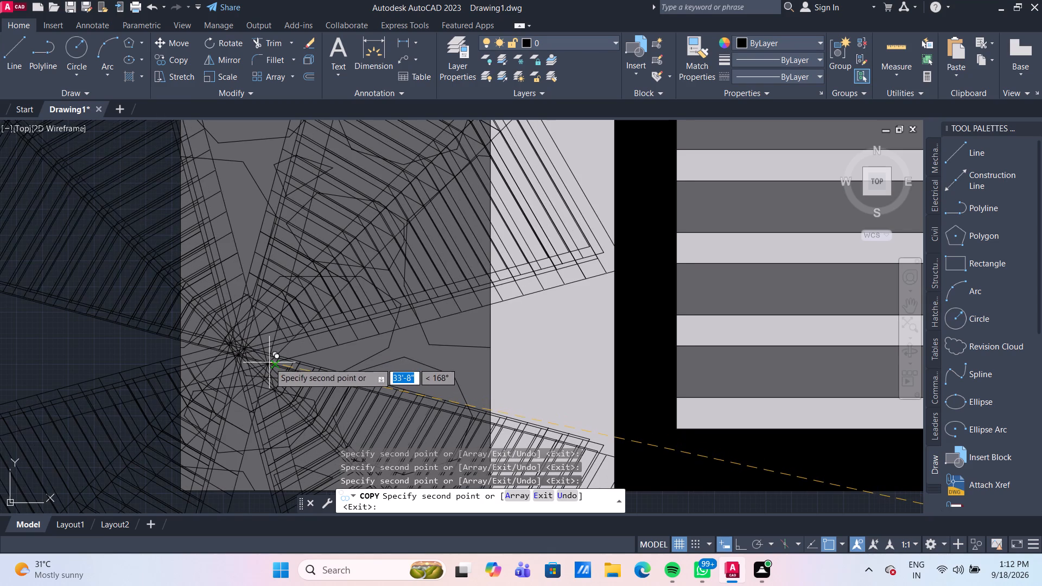
{"action": "key", "text": "Escape"}
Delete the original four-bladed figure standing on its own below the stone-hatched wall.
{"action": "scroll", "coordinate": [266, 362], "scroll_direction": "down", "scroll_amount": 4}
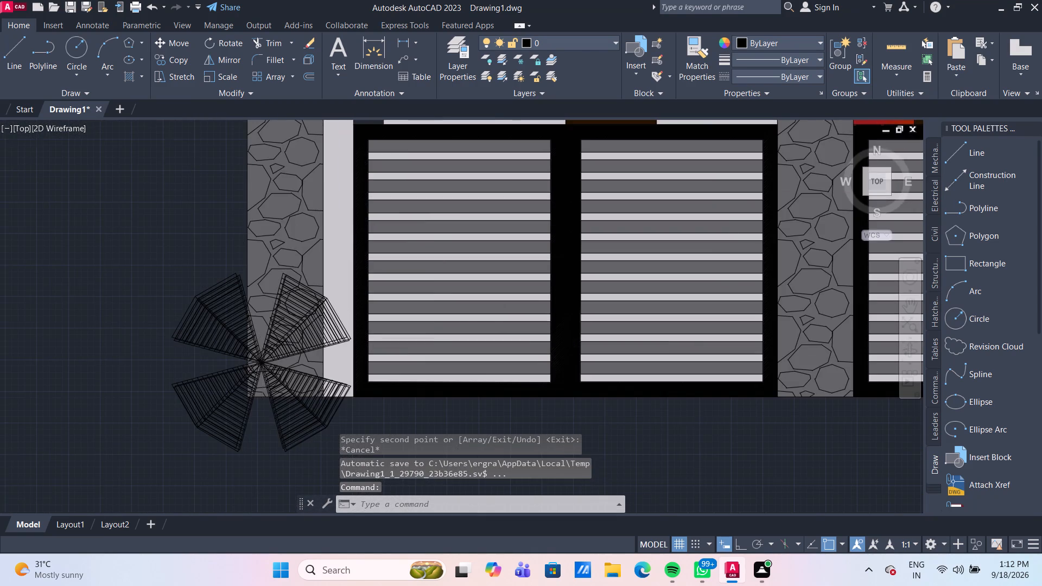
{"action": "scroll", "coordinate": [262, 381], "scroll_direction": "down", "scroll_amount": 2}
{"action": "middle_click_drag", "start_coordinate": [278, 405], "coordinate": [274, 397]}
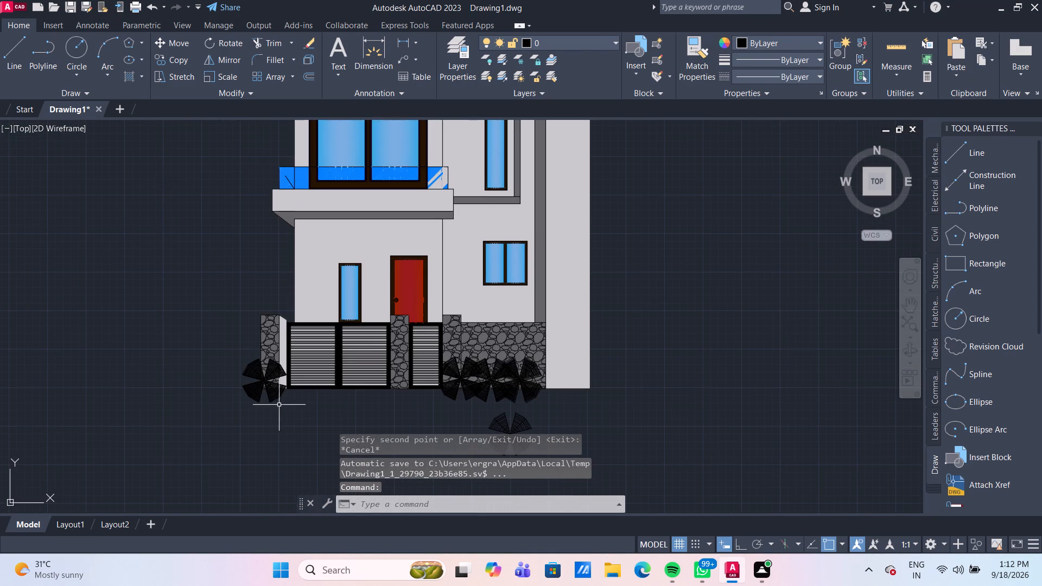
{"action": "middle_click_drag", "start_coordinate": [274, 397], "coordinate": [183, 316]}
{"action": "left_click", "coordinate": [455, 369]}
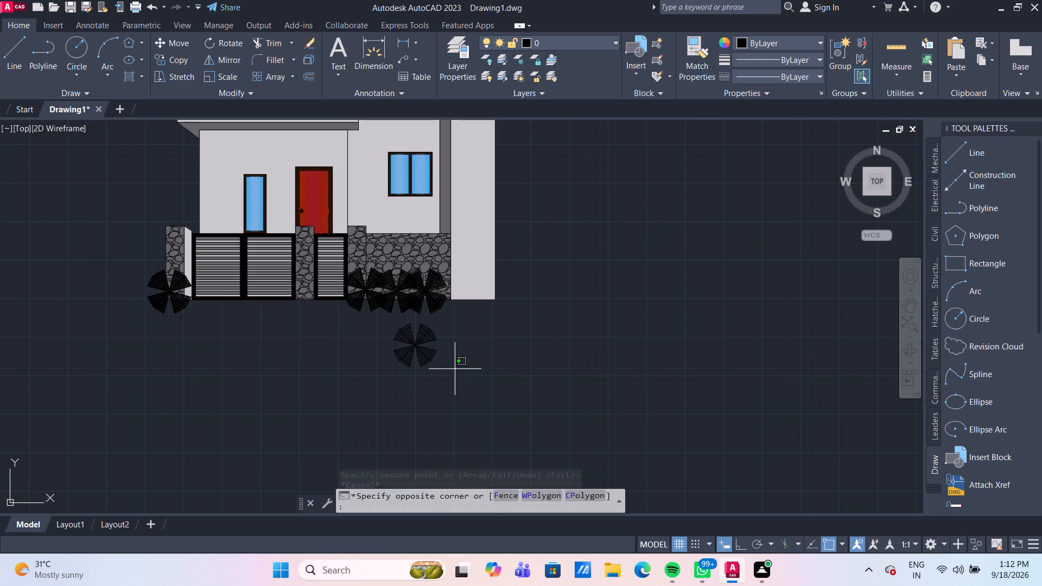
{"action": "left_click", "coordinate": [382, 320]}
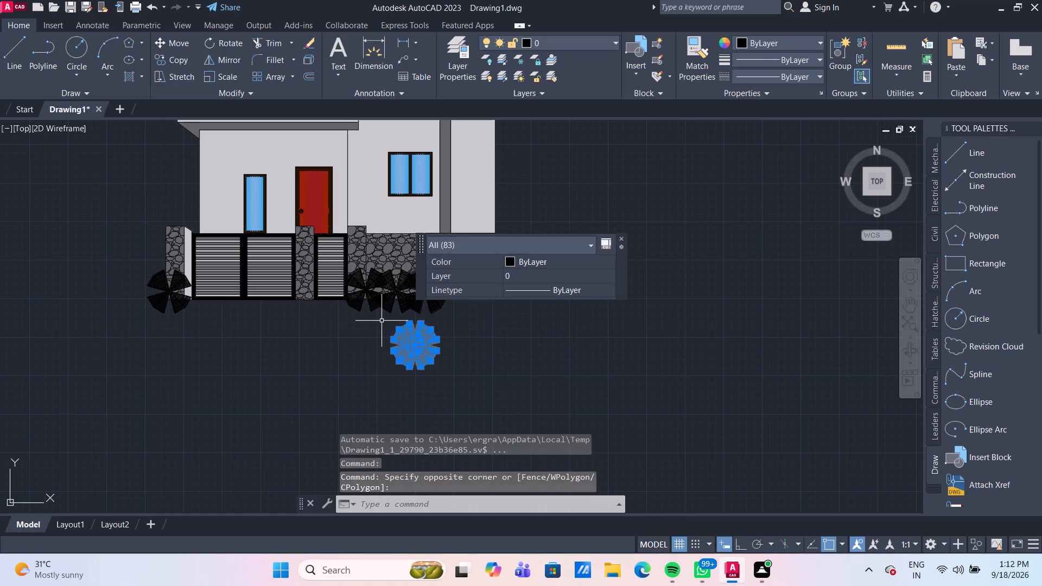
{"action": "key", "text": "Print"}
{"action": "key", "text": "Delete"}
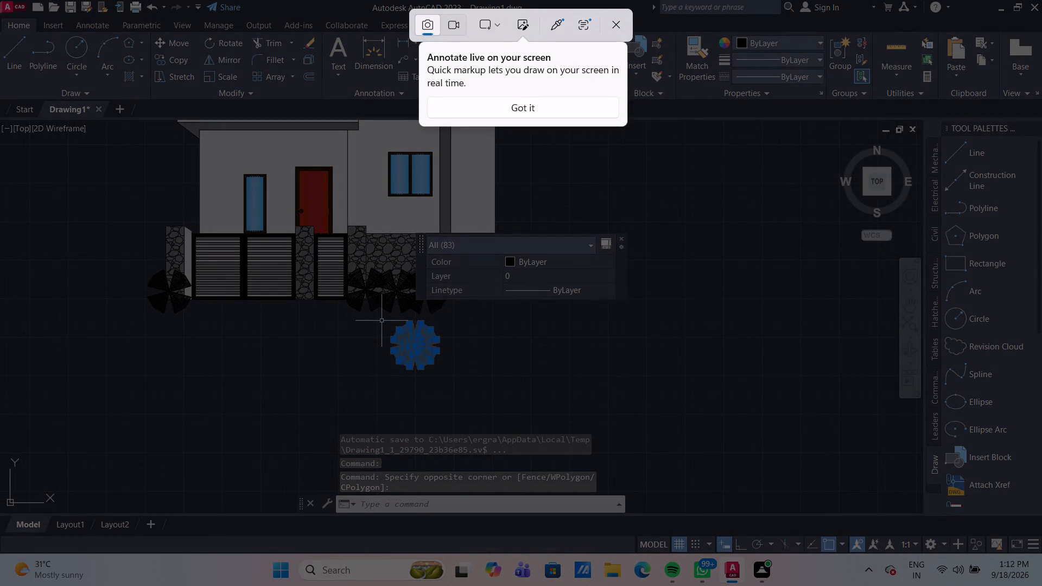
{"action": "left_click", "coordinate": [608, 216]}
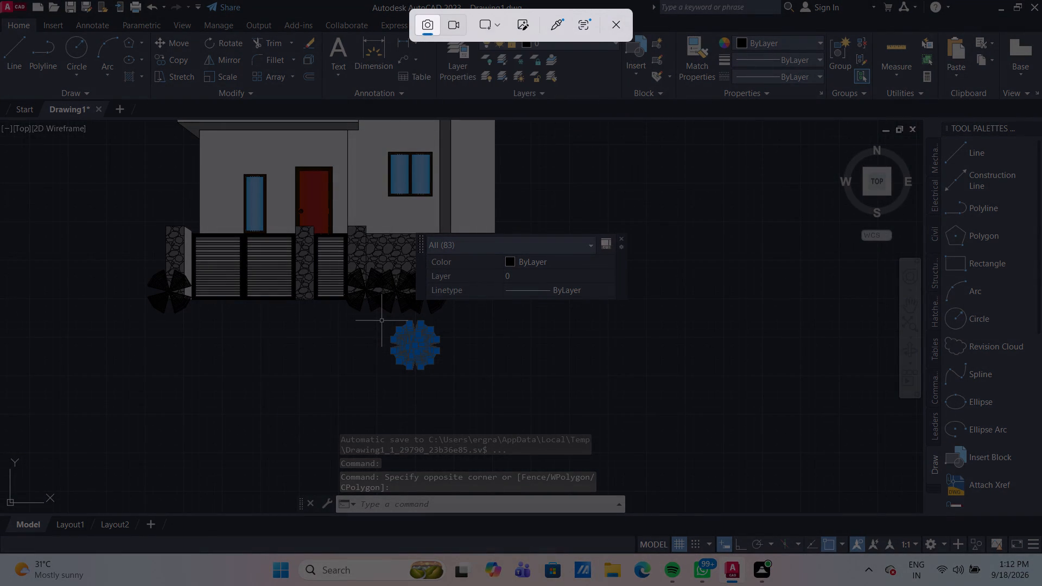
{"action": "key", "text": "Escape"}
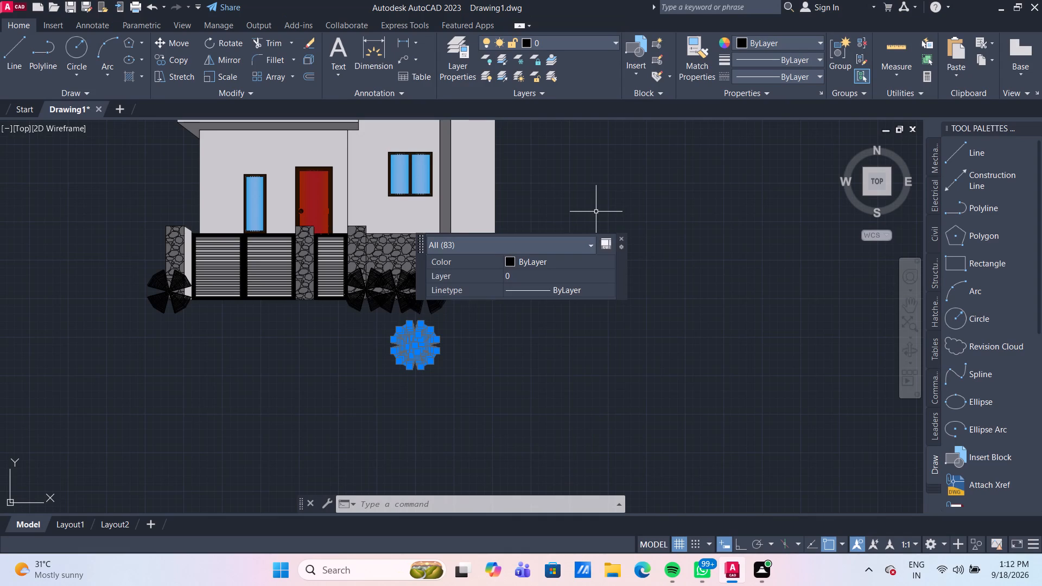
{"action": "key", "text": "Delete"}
Examine the overlapping four-bladed figures along the base of the stone-hatched wall up close and from a distance.
{"action": "scroll", "coordinate": [596, 212], "scroll_direction": "down", "scroll_amount": 1}
{"action": "scroll", "coordinate": [474, 285], "scroll_direction": "up", "scroll_amount": 2}
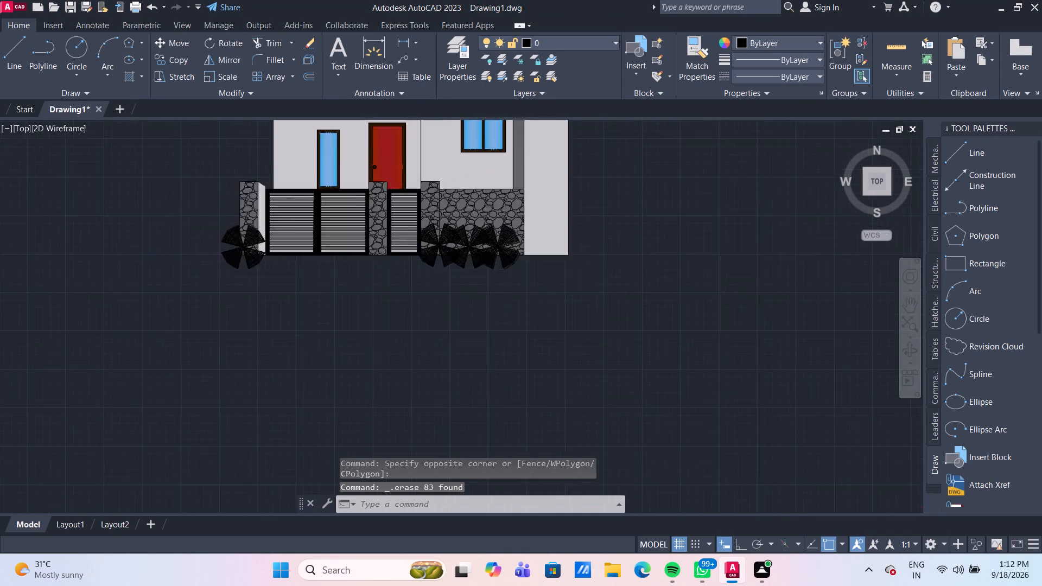
{"action": "scroll", "coordinate": [465, 266], "scroll_direction": "up", "scroll_amount": 1}
{"action": "middle_click_drag", "start_coordinate": [465, 266], "coordinate": [468, 374]}
{"action": "scroll", "coordinate": [445, 349], "scroll_direction": "up", "scroll_amount": 2}
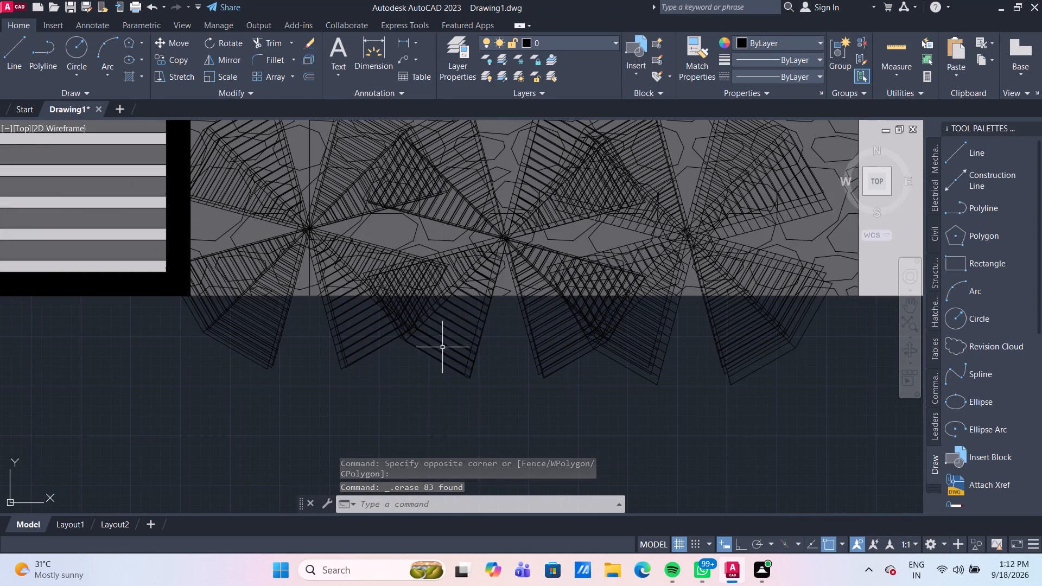
{"action": "left_click", "coordinate": [372, 250]}
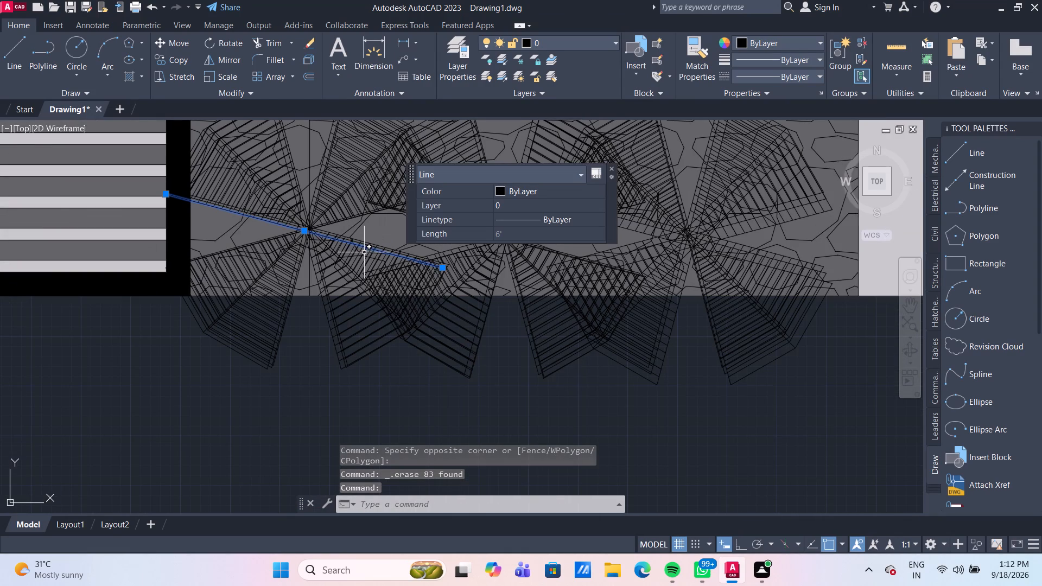
{"action": "key", "text": "Escape"}
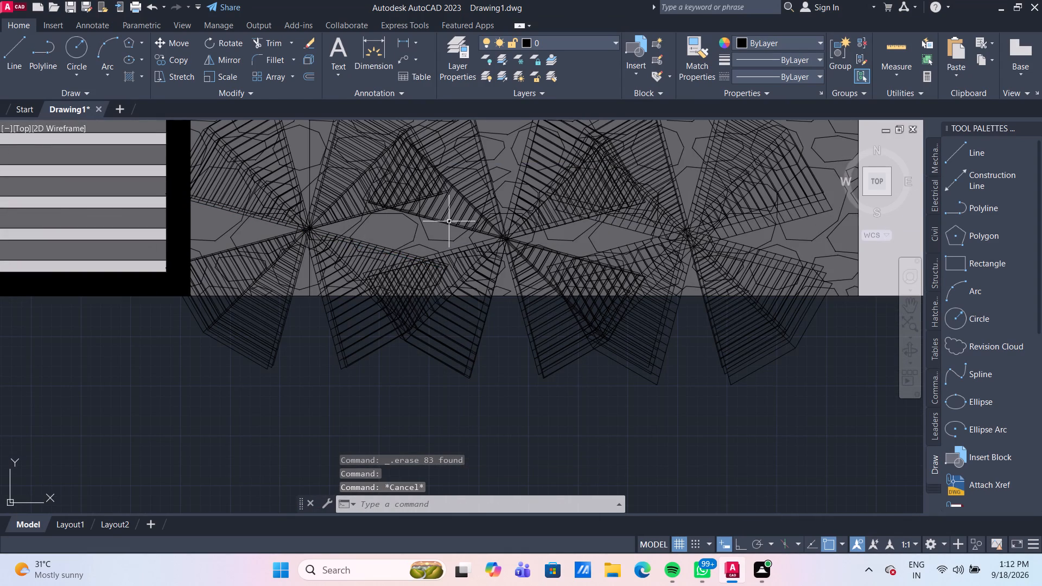
{"action": "left_click", "coordinate": [450, 210]}
{"action": "key", "text": "Escape"}
{"action": "scroll", "coordinate": [462, 238], "scroll_direction": "down", "scroll_amount": 1}
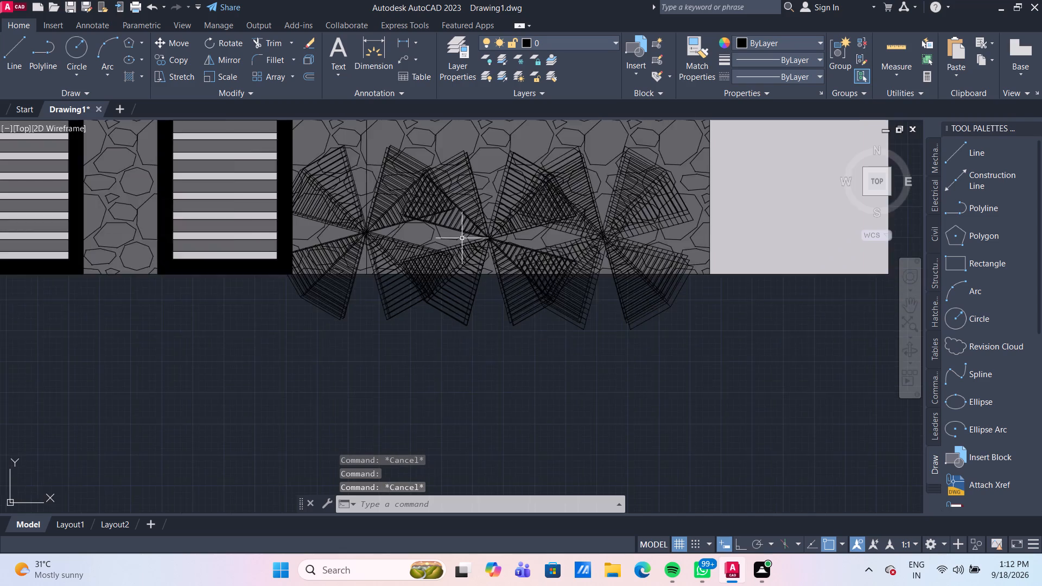
{"action": "scroll", "coordinate": [462, 238], "scroll_direction": "down", "scroll_amount": 1}
{"action": "scroll", "coordinate": [476, 290], "scroll_direction": "down", "scroll_amount": 2}
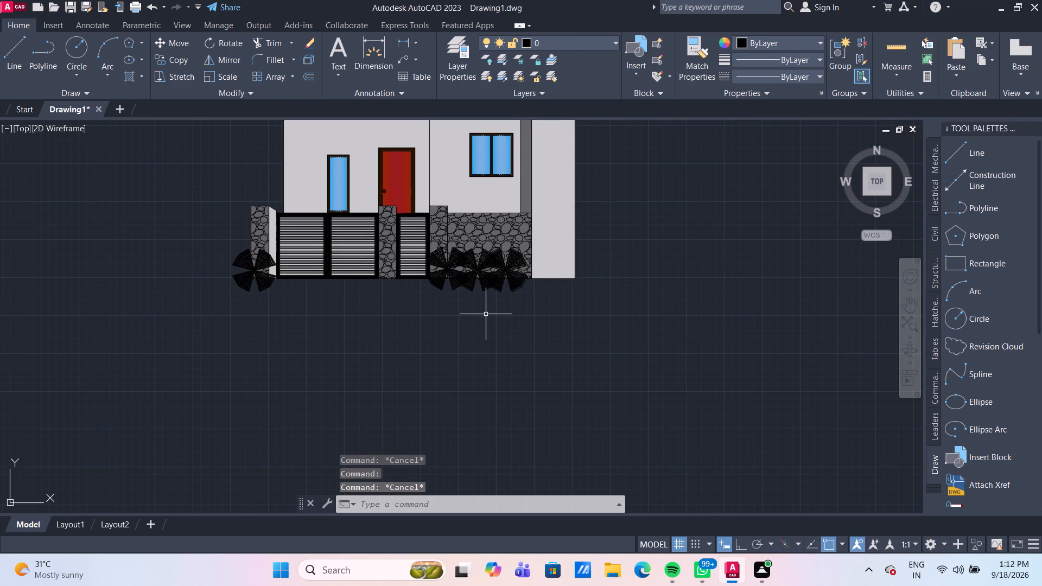
{"action": "middle_click_drag", "start_coordinate": [485, 314], "coordinate": [497, 377]}
{"action": "scroll", "coordinate": [460, 356], "scroll_direction": "up", "scroll_amount": 2}
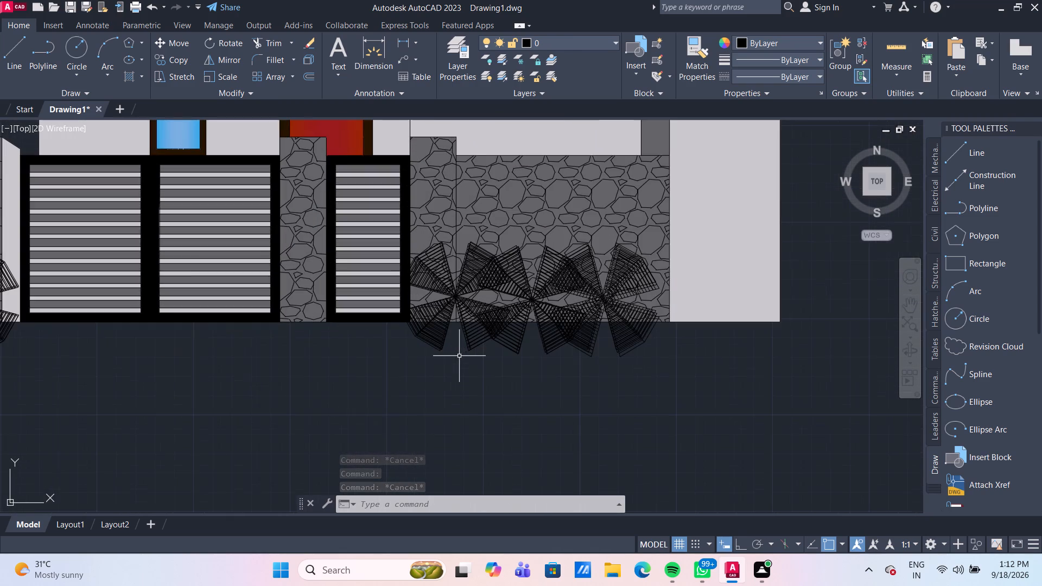
{"action": "scroll", "coordinate": [459, 356], "scroll_direction": "down", "scroll_amount": 2}
{"action": "middle_click_drag", "start_coordinate": [464, 362], "coordinate": [431, 212]}
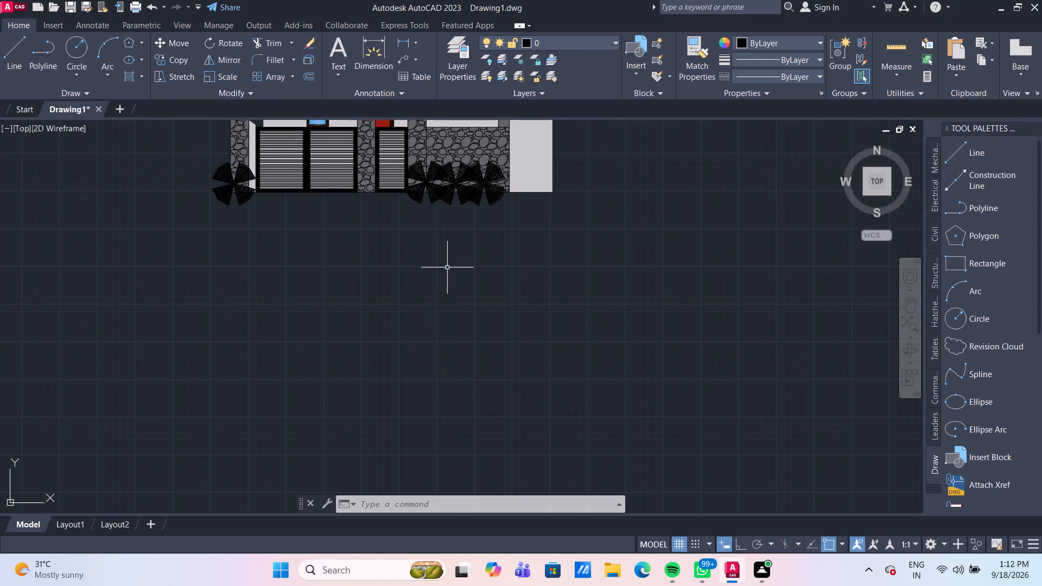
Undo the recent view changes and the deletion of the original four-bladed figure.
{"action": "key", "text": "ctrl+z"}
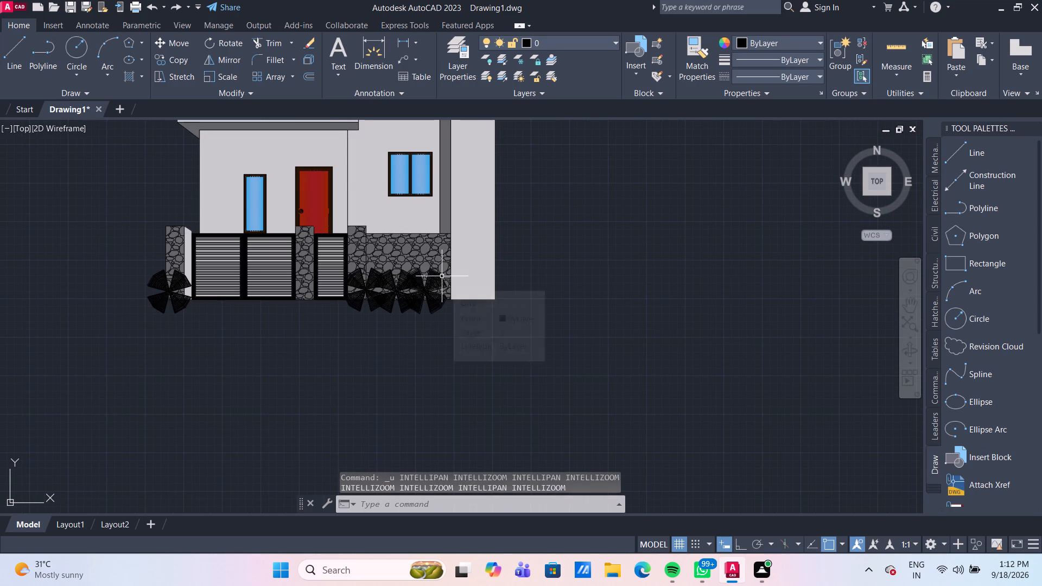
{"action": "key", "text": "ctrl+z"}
Group all the lines of the original four-bladed figure below the stone-hatched wall into an unnamed group.
{"action": "scroll", "coordinate": [373, 340], "scroll_direction": "up", "scroll_amount": 1}
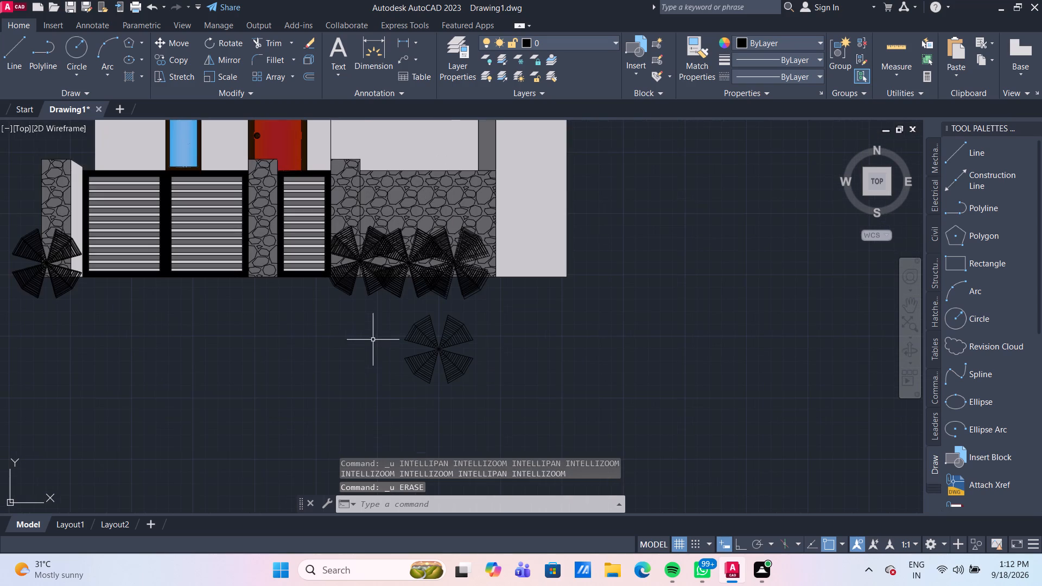
{"action": "left_click", "coordinate": [391, 310]}
{"action": "left_click", "coordinate": [509, 398]}
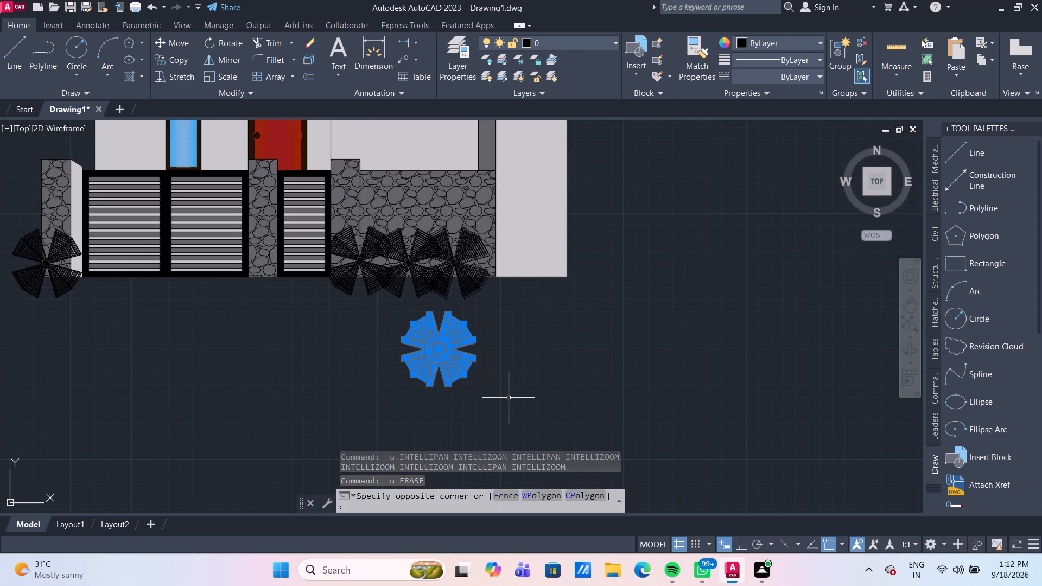
{"action": "key", "text": "g"}
{"action": "key", "text": "Return"}
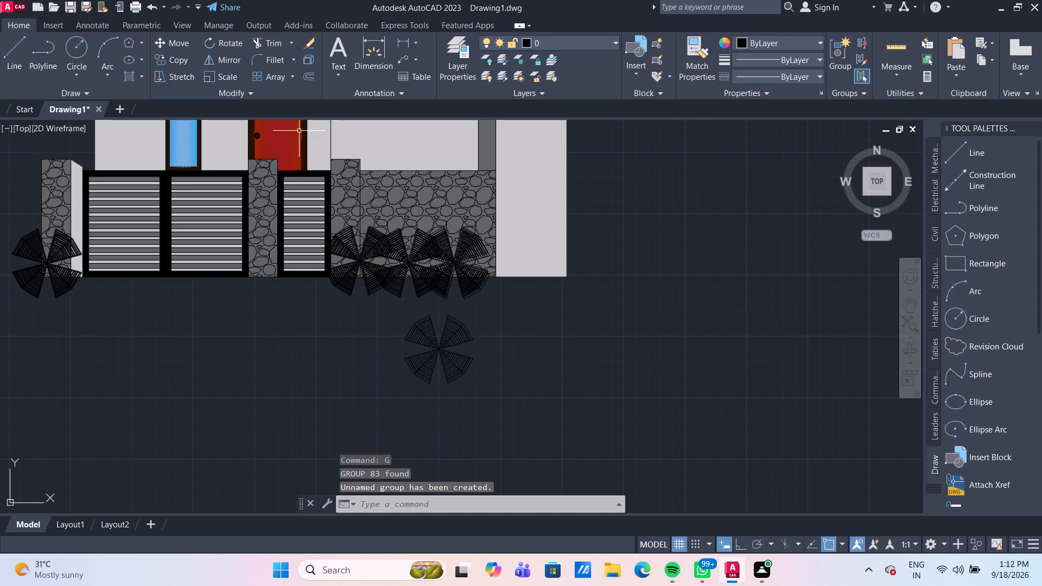
Rotate the grouped figure about a point on its upper-right blade so its blades point up, down and sideways.
{"action": "left_click", "coordinate": [431, 341]}
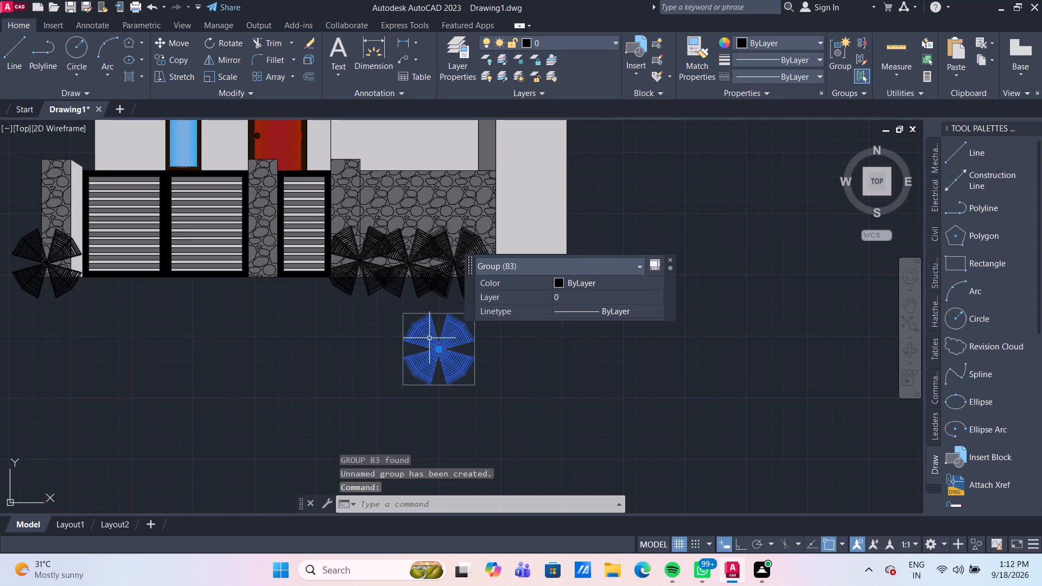
{"action": "left_click", "coordinate": [233, 44]}
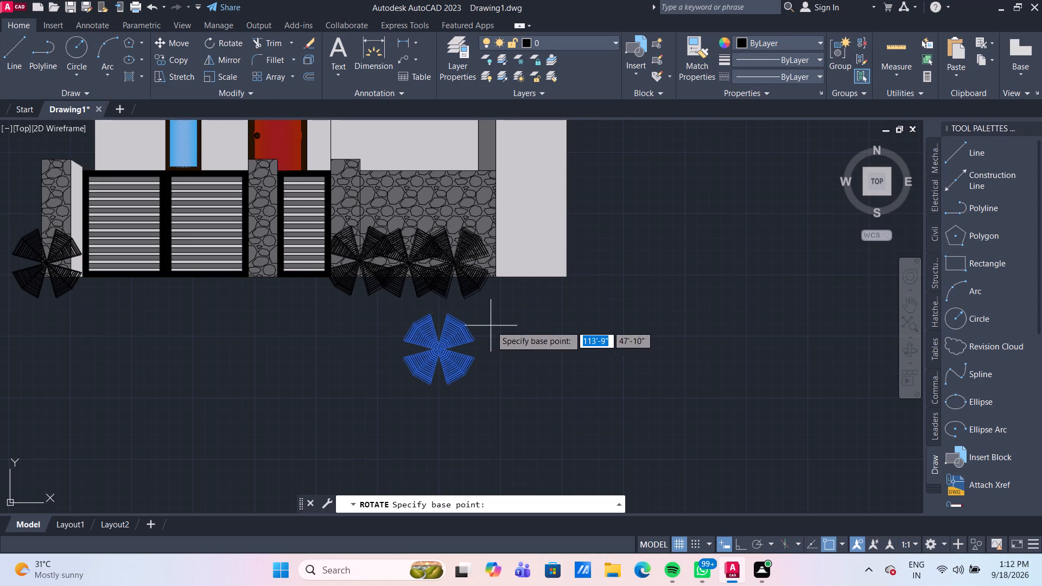
{"action": "left_click", "coordinate": [463, 327]}
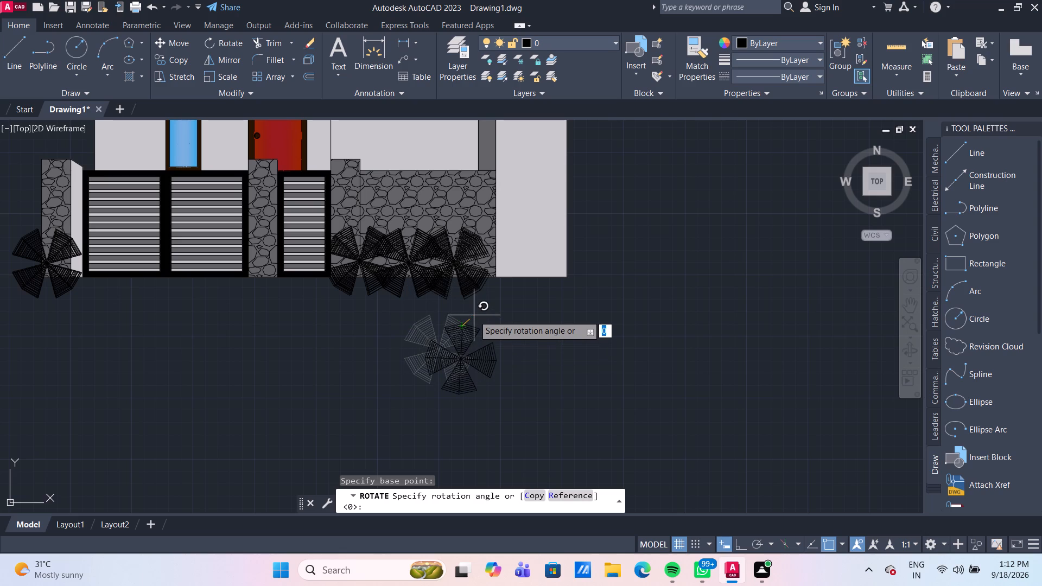
{"action": "left_click", "coordinate": [474, 315]}
Copy the rotated figure from its centre into the two gaps between the figure clusters at the stone-hatched wall's base.
{"action": "left_click", "coordinate": [462, 359]}
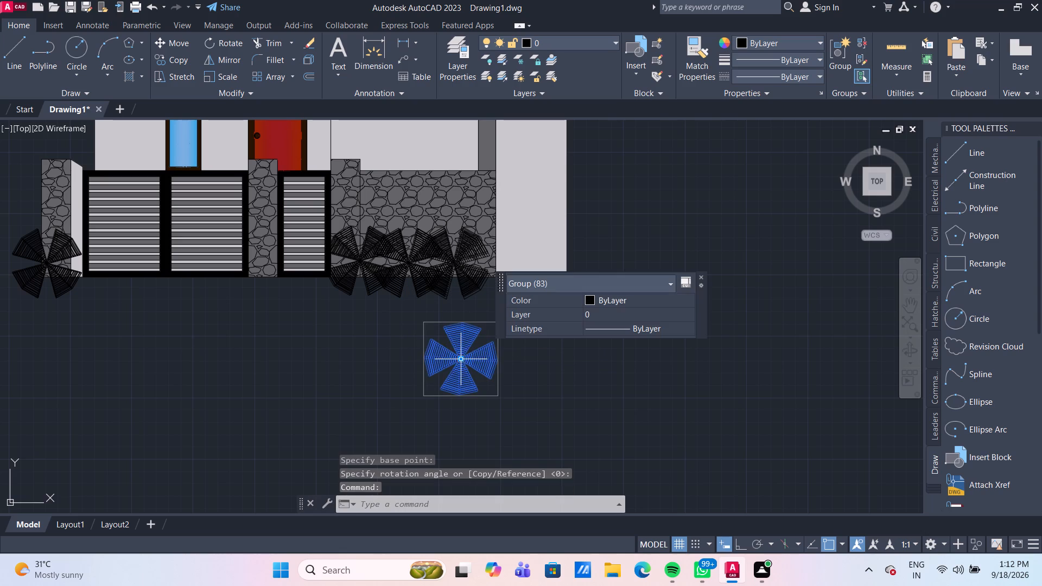
{"action": "key", "text": "c"}
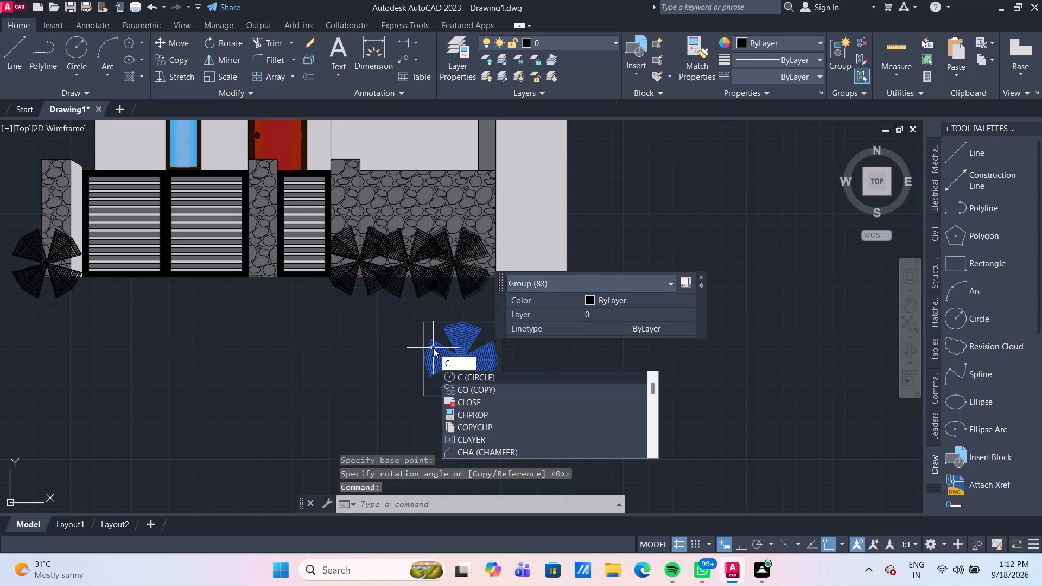
{"action": "key", "text": "o"}
{"action": "key", "text": "Return"}
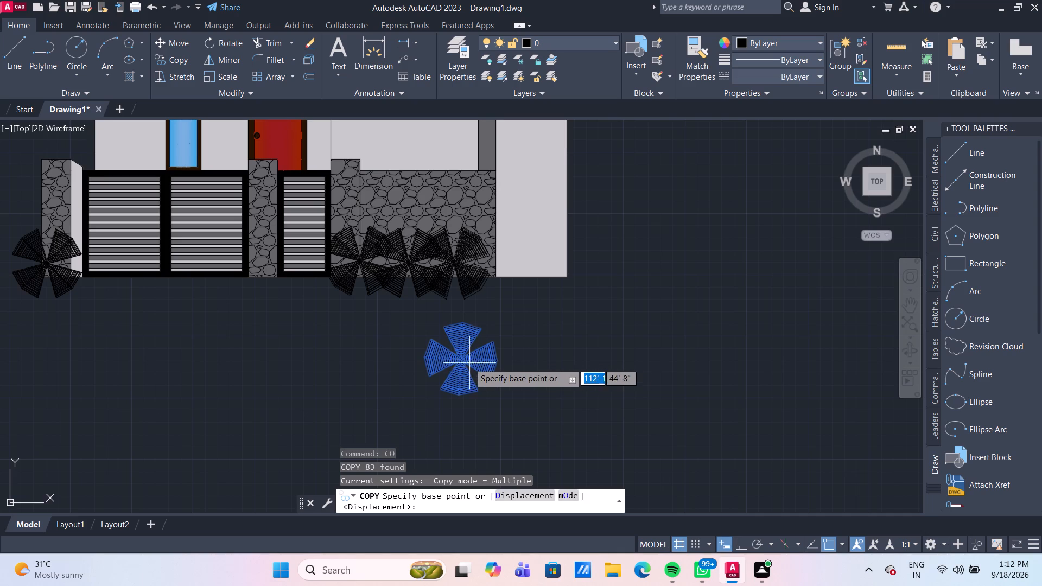
{"action": "scroll", "coordinate": [456, 358], "scroll_direction": "up", "scroll_amount": 2}
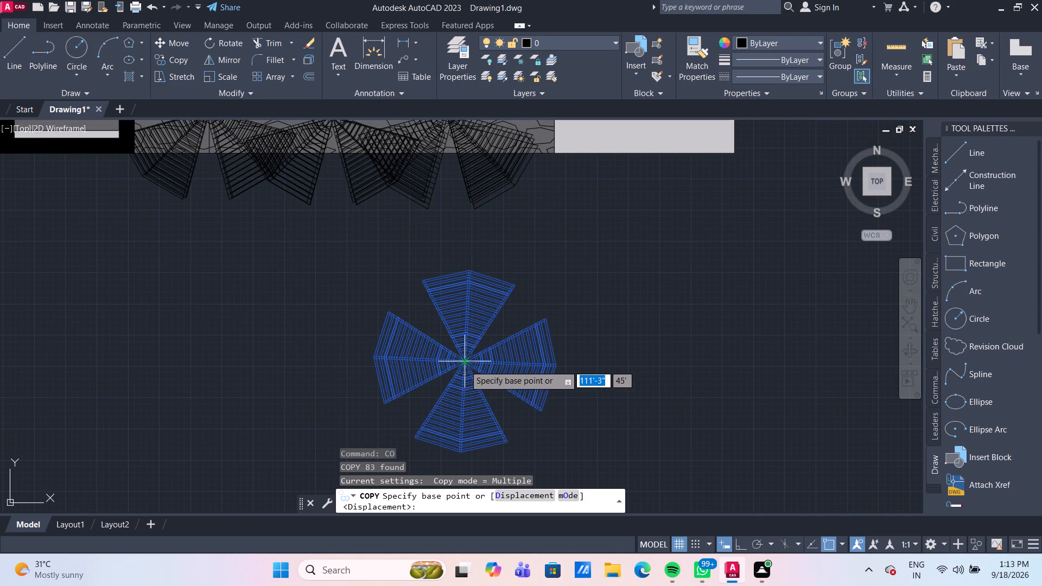
{"action": "left_click", "coordinate": [465, 365]}
{"action": "scroll", "coordinate": [353, 315], "scroll_direction": "down", "scroll_amount": 1}
{"action": "middle_click_drag", "start_coordinate": [346, 312], "coordinate": [344, 363]}
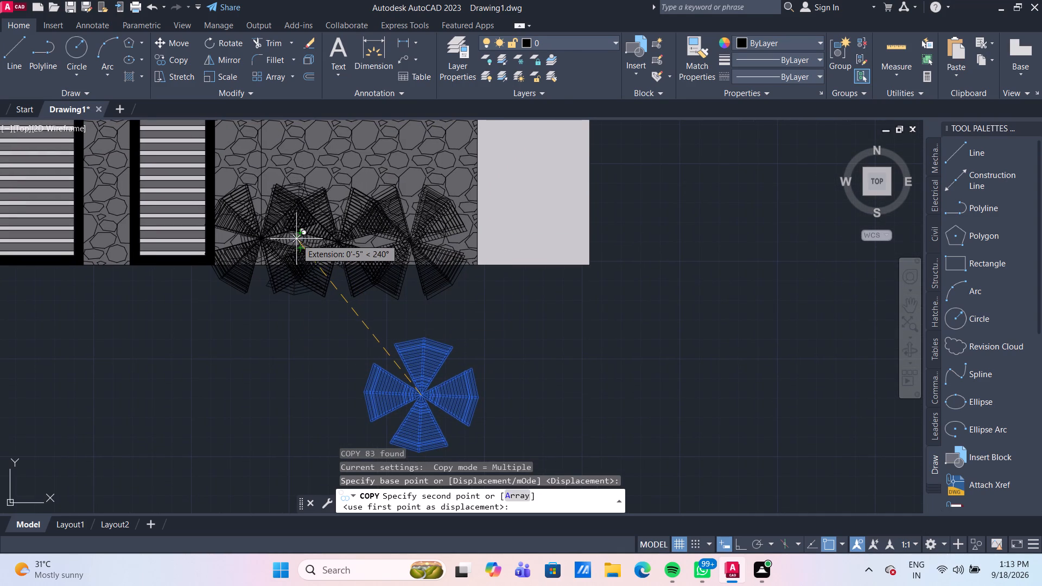
{"action": "left_click", "coordinate": [296, 239]}
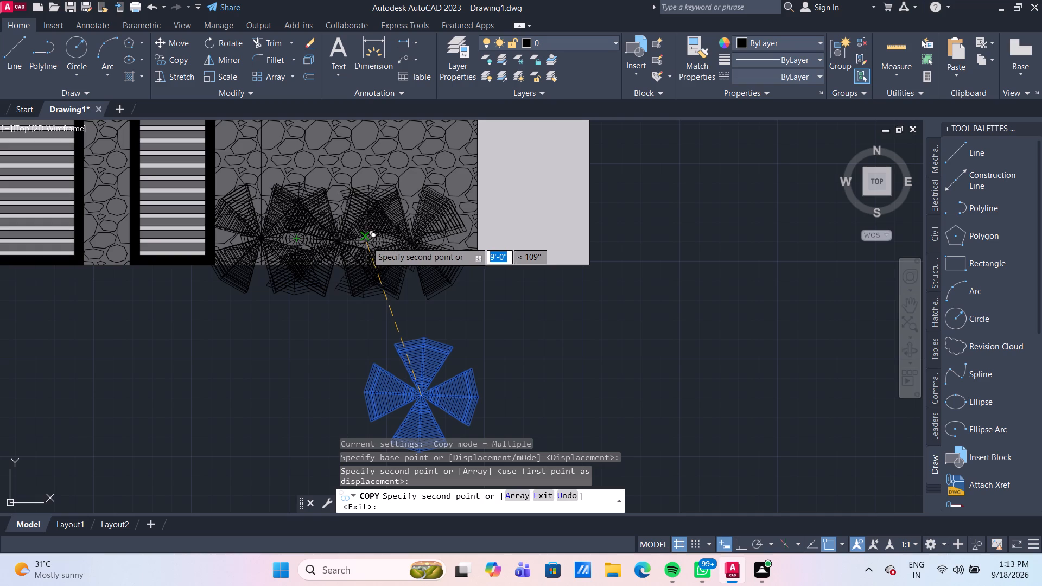
{"action": "scroll", "coordinate": [370, 244], "scroll_direction": "up", "scroll_amount": 2}
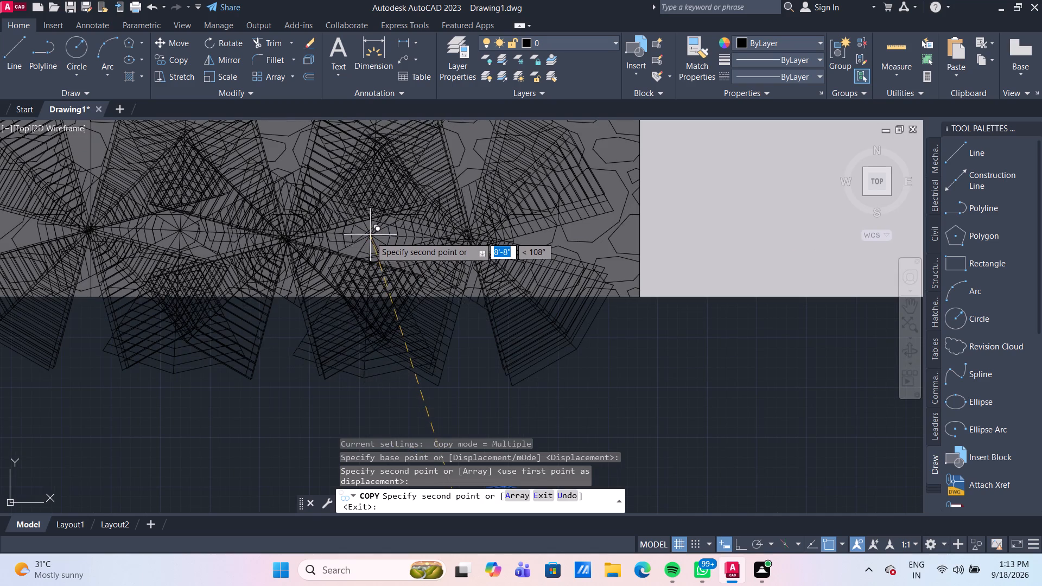
{"action": "left_click", "coordinate": [370, 241]}
{"action": "scroll", "coordinate": [379, 247], "scroll_direction": "down", "scroll_amount": 3}
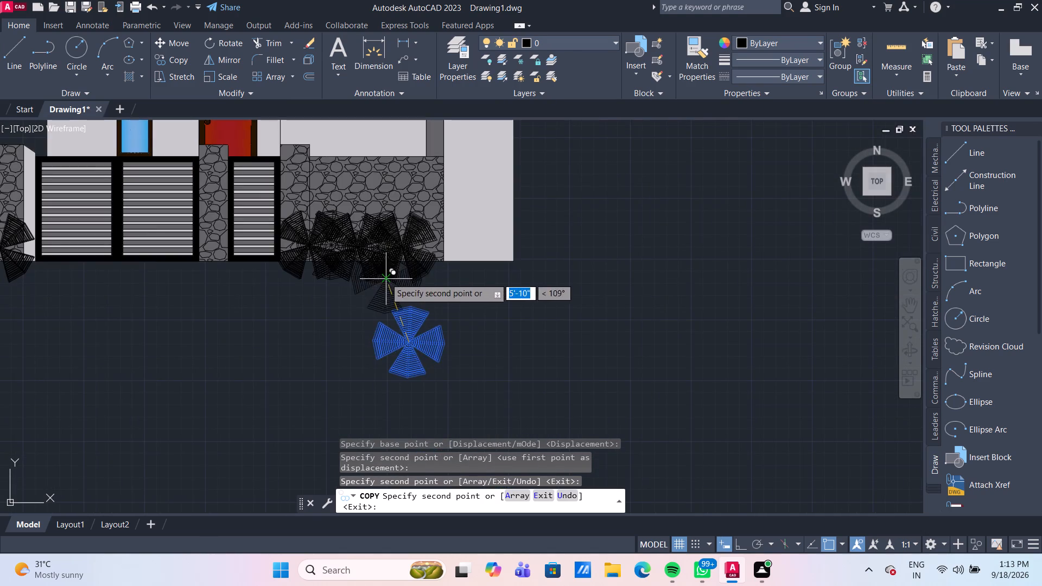
Place one more copy of the rotated figure over the cluster at the leftmost stone pillar's base and end the copying.
{"action": "scroll", "coordinate": [358, 286], "scroll_direction": "down", "scroll_amount": 2}
{"action": "scroll", "coordinate": [302, 314], "scroll_direction": "up", "scroll_amount": 2}
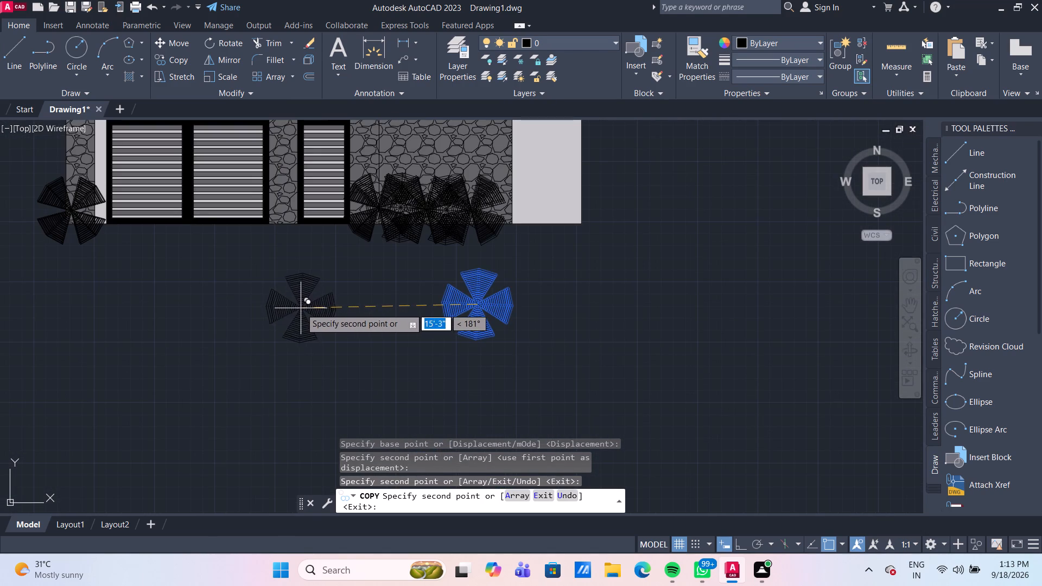
{"action": "left_click", "coordinate": [66, 221]}
{"action": "key", "text": "Escape"}
Delete the rotated original figure left below the stone-hatched wall.
{"action": "scroll", "coordinate": [128, 301], "scroll_direction": "down", "scroll_amount": 2}
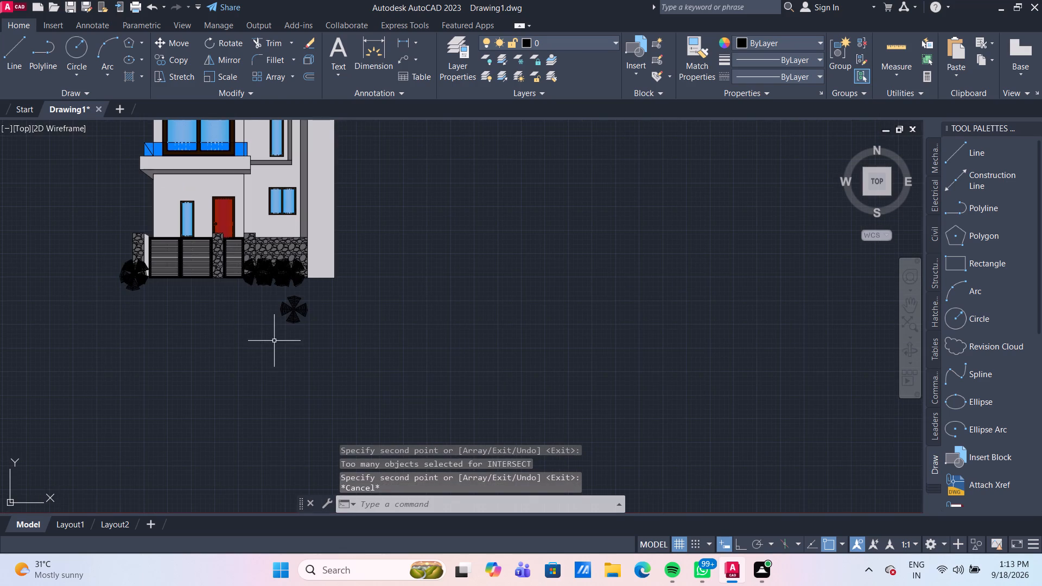
{"action": "scroll", "coordinate": [275, 281], "scroll_direction": "up", "scroll_amount": 2}
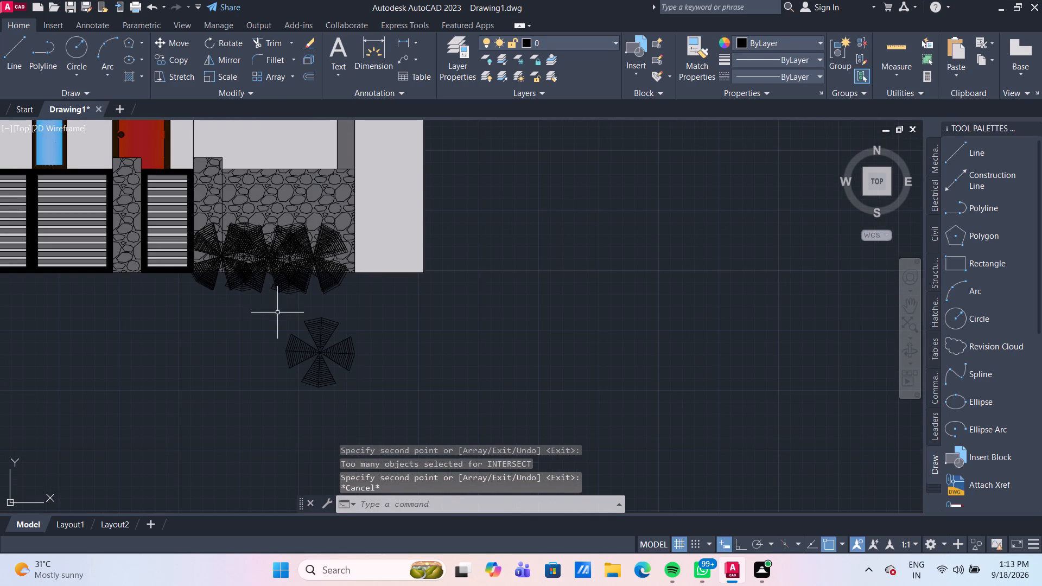
{"action": "left_click", "coordinate": [278, 314]}
{"action": "left_click", "coordinate": [380, 412]}
{"action": "key", "text": "Delete"}
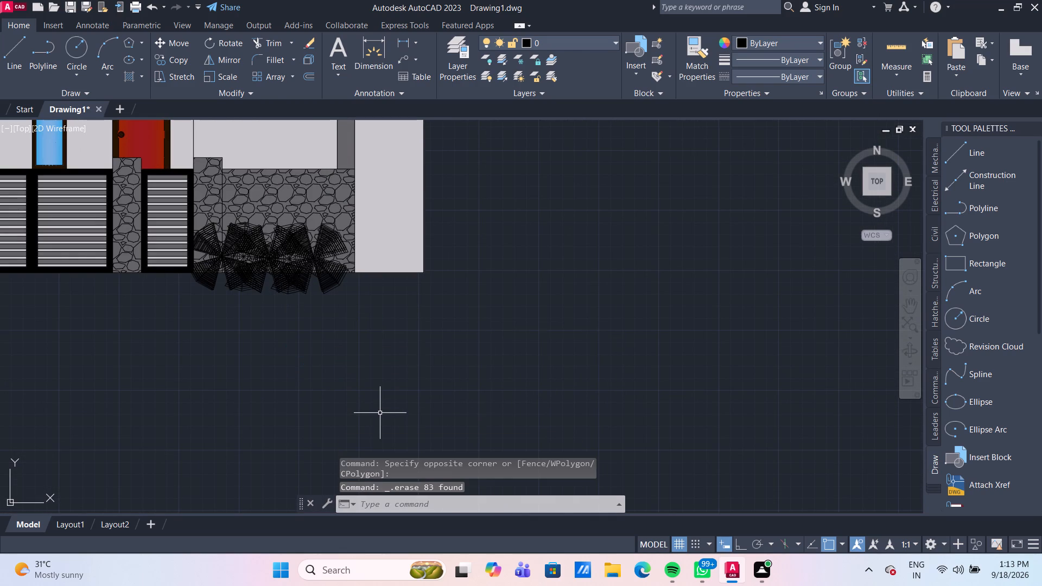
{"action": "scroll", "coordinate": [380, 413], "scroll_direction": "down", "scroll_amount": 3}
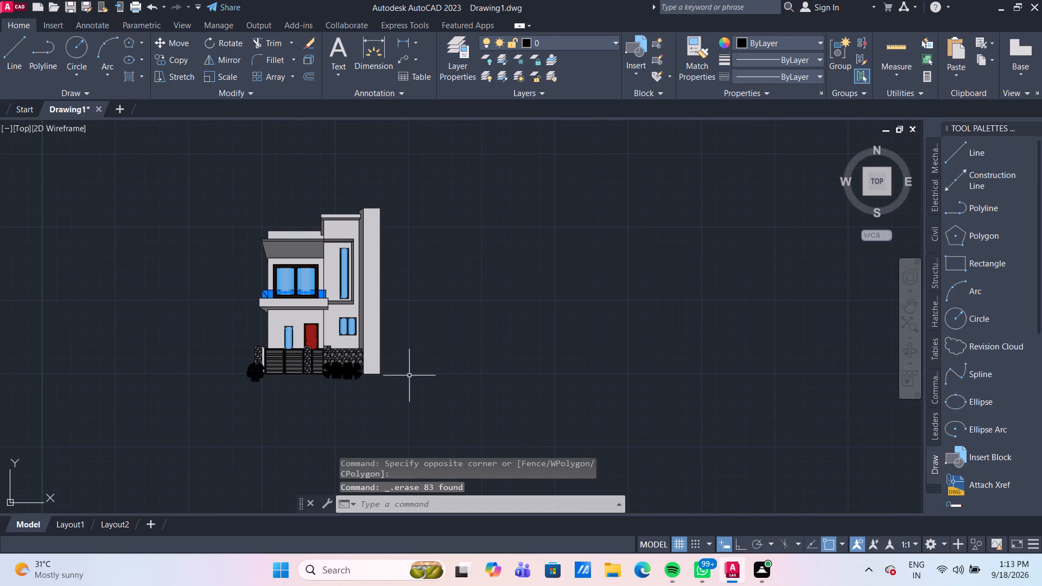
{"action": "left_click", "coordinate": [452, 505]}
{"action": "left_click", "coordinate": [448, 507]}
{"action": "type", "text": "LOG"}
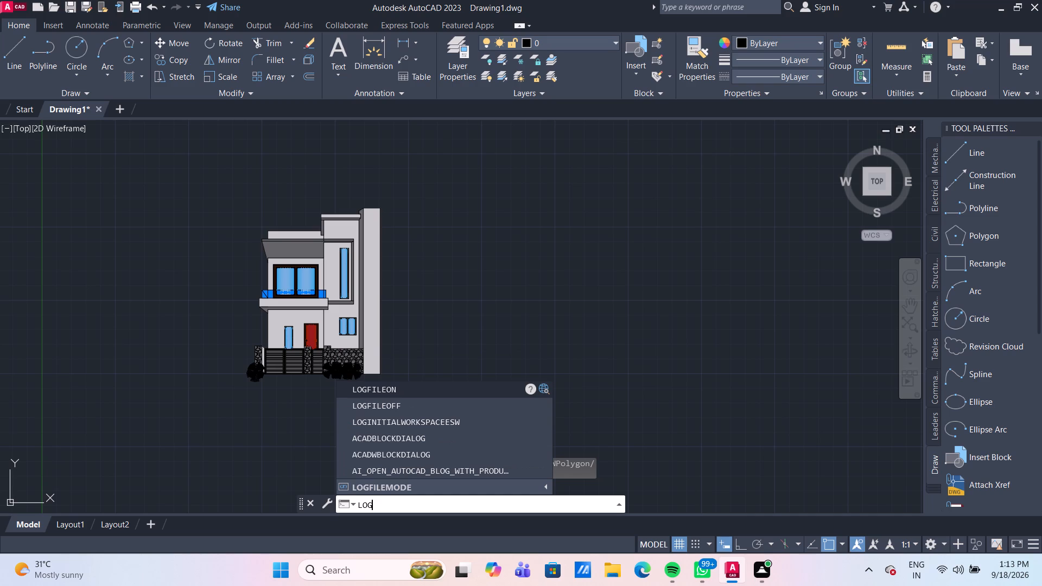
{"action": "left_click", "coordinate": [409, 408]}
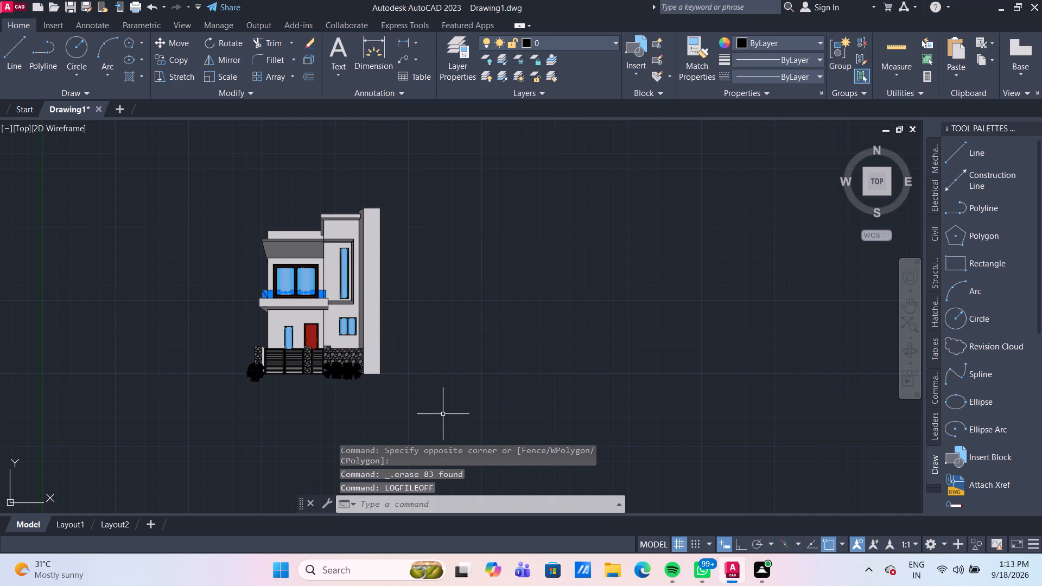
Start a plot of the drawing using the DWG To PDF.pc3 plotter and ISO A4 (210.00 x 297.00 MM) paper.
{"action": "type", "text": "PLOT"}
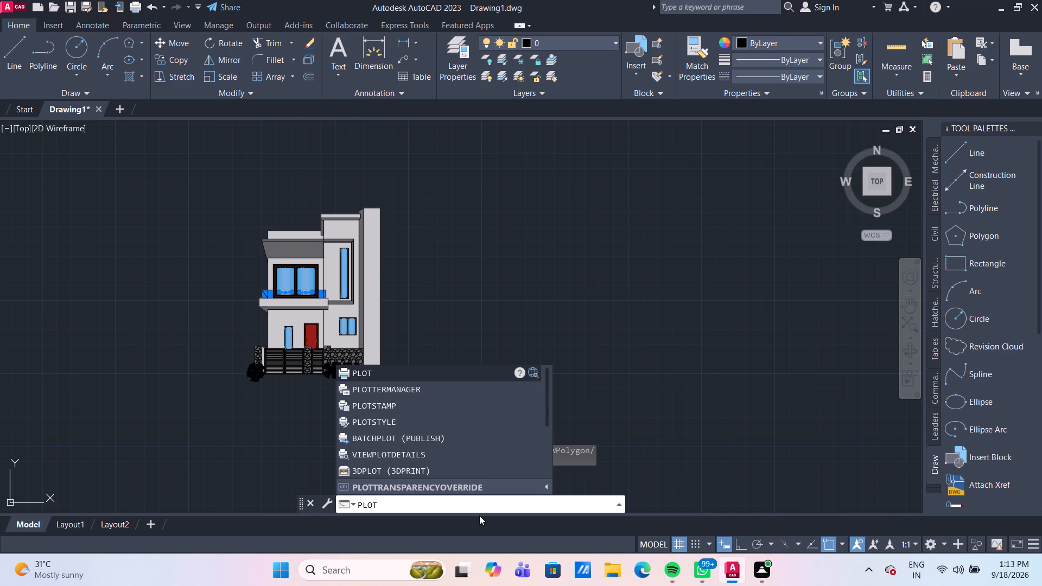
{"action": "key", "text": "Return"}
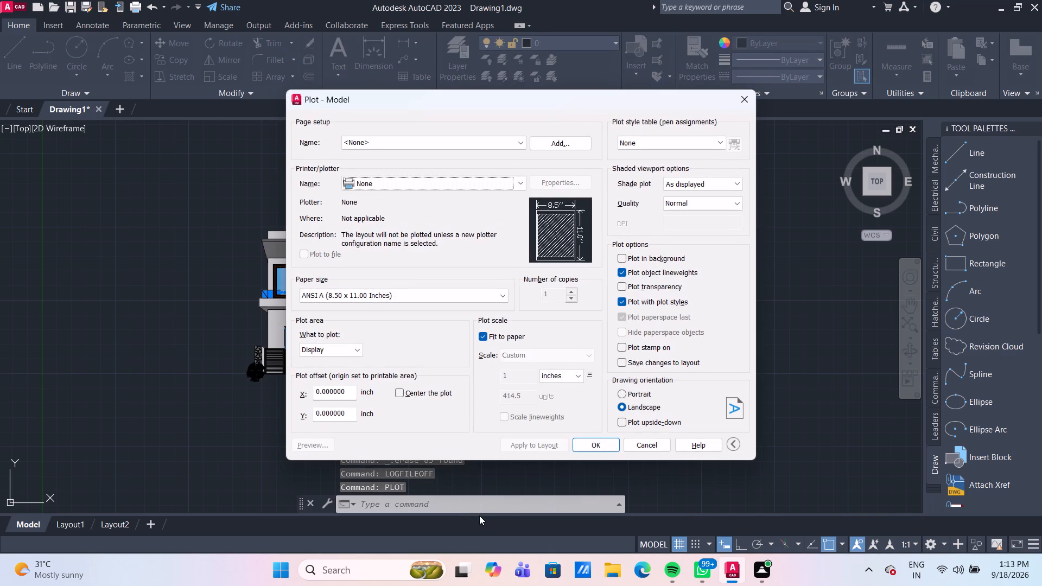
{"action": "left_click", "coordinate": [485, 187]}
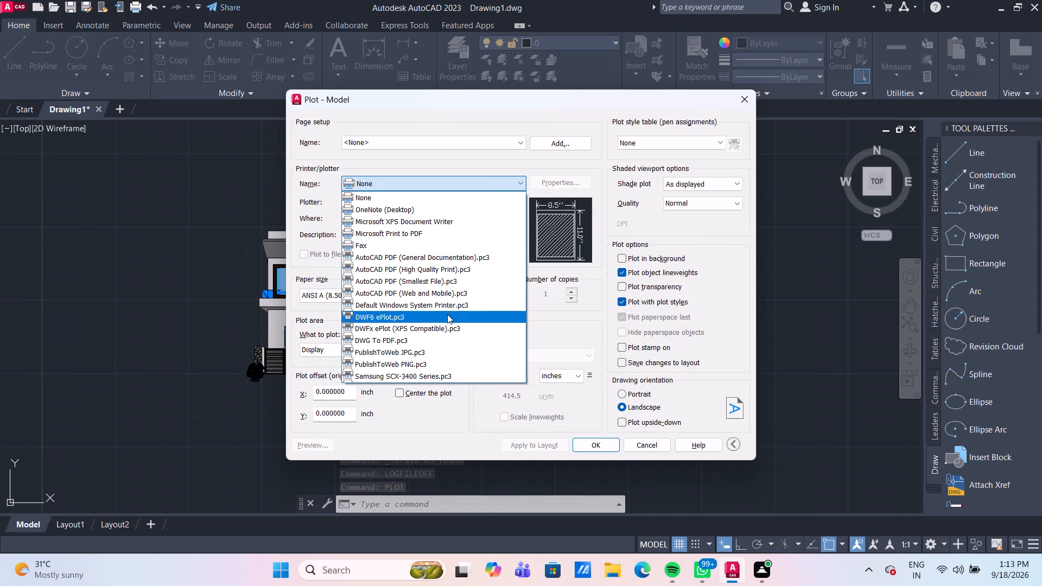
{"action": "left_click", "coordinate": [440, 341]}
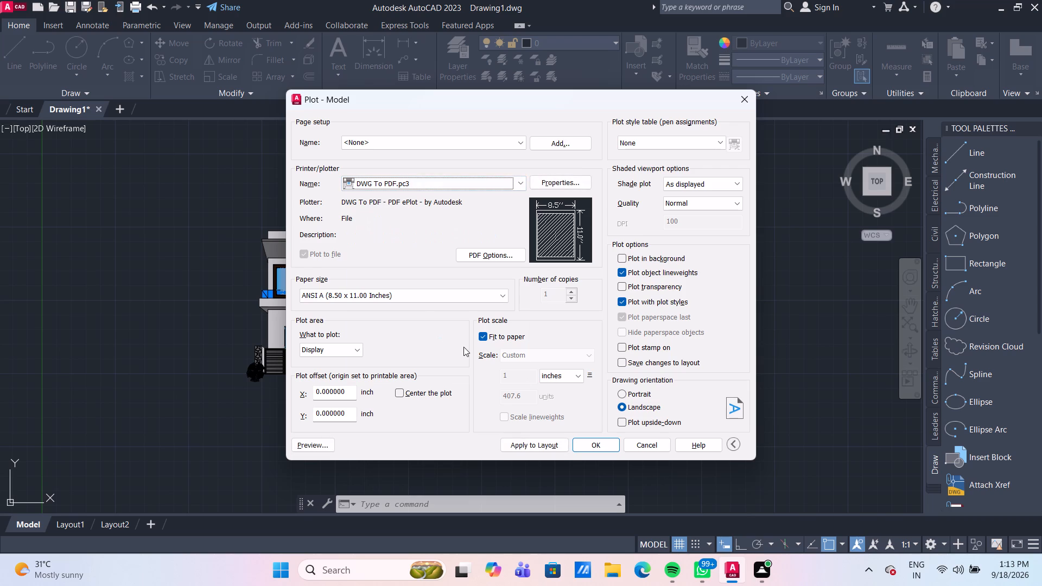
{"action": "left_click", "coordinate": [423, 296]}
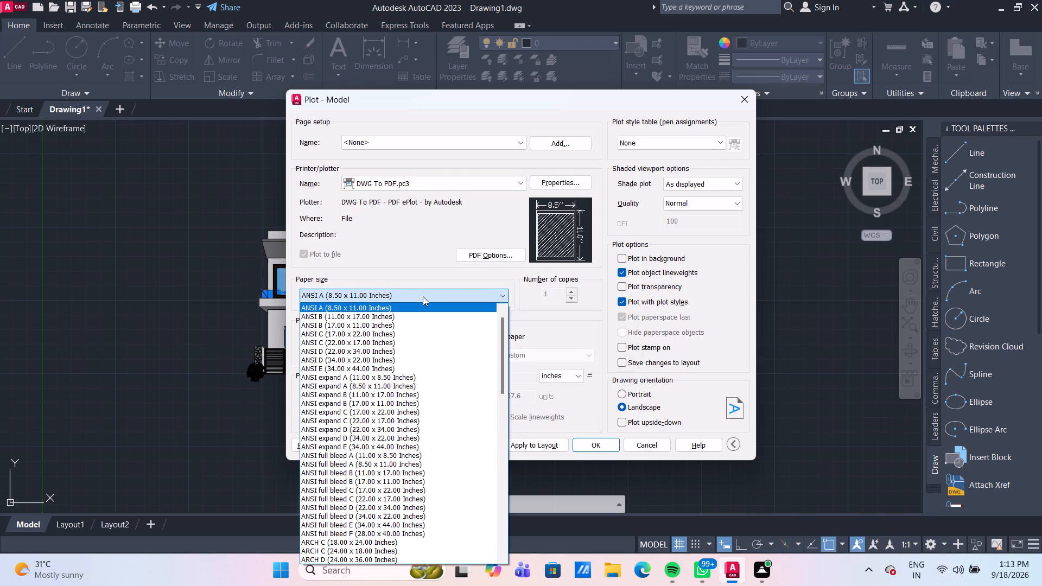
{"action": "scroll", "coordinate": [423, 296], "scroll_direction": "down", "scroll_amount": 11}
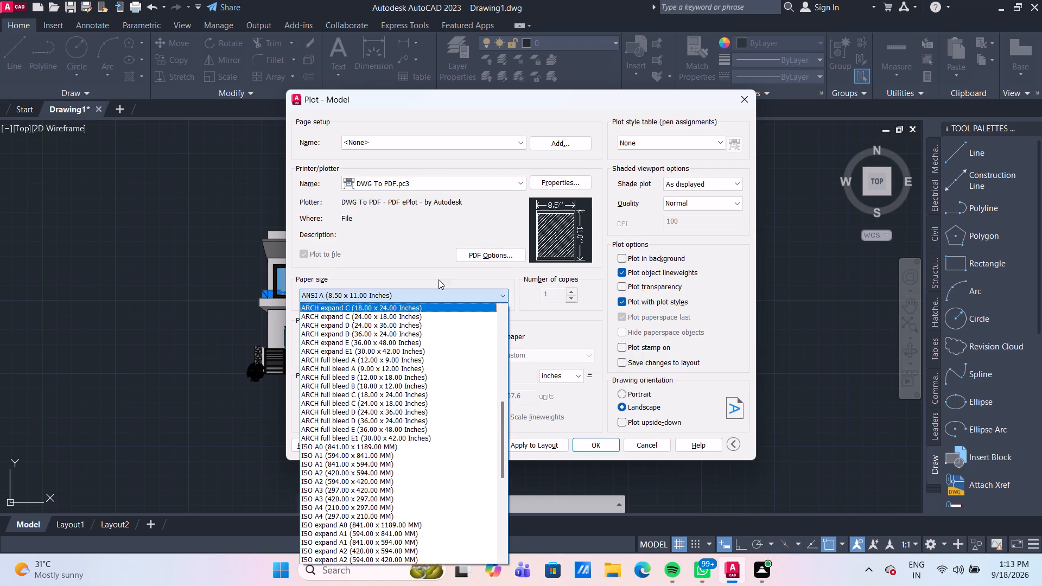
{"action": "scroll", "coordinate": [443, 298], "scroll_direction": "down", "scroll_amount": 2}
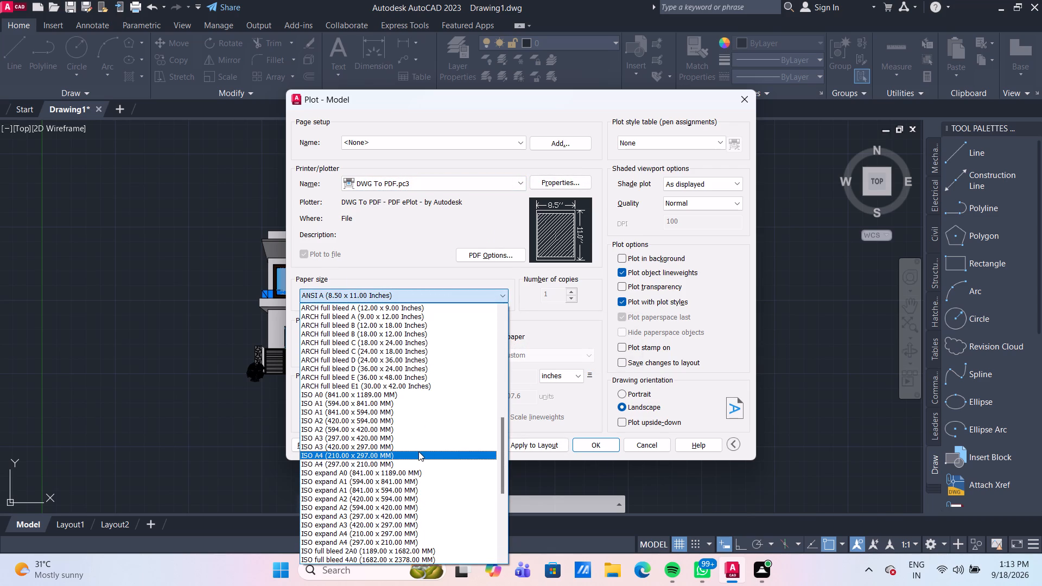
{"action": "left_click", "coordinate": [421, 455]}
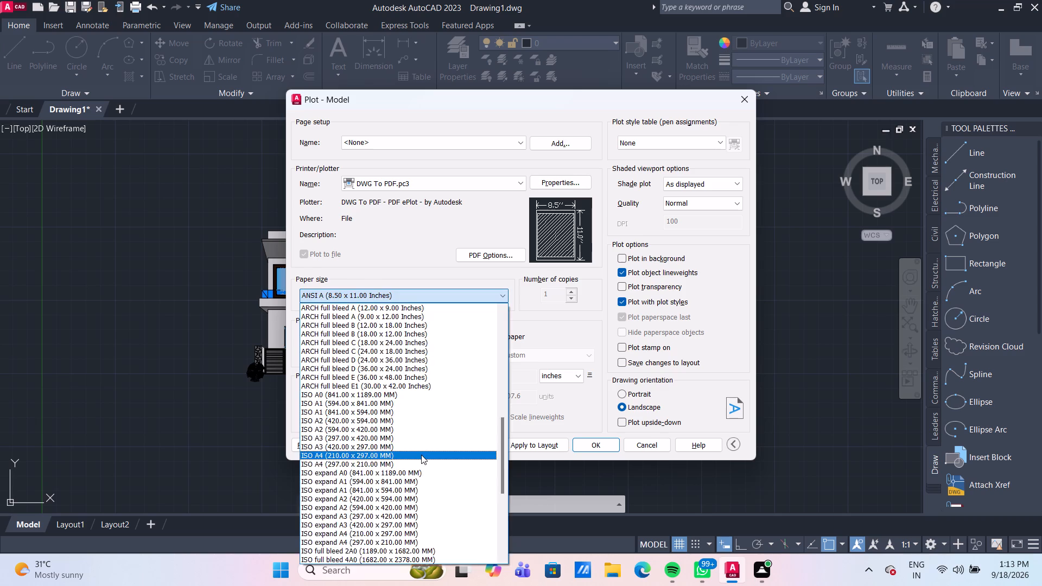
{"action": "scroll", "coordinate": [402, 319], "scroll_direction": "down", "scroll_amount": 1}
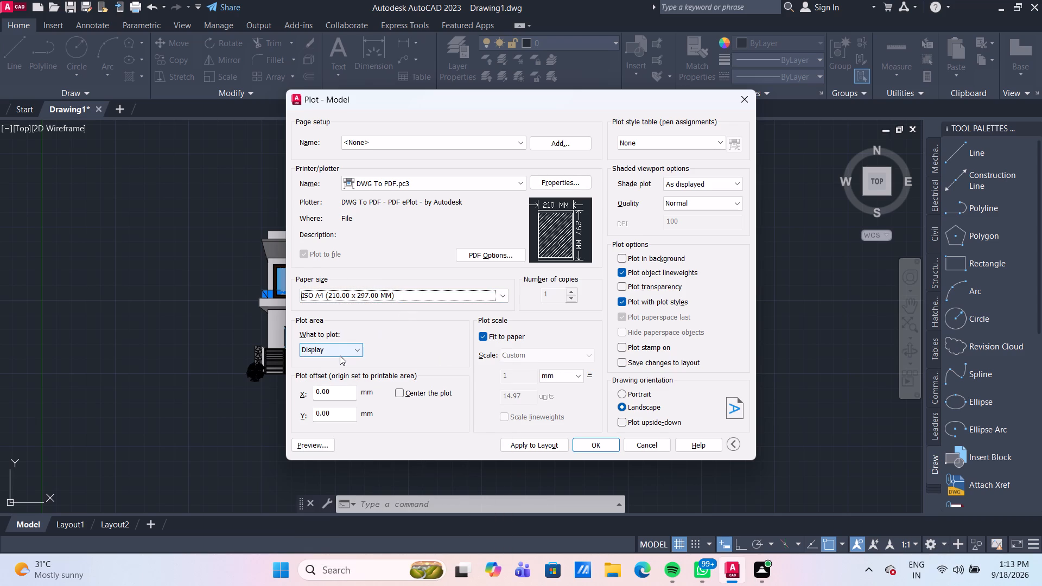
Set the plot area to a window enclosing the whole building elevation, centre the plot, and accept the plot settings.
{"action": "left_click", "coordinate": [345, 348]}
{"action": "left_click", "coordinate": [346, 390]}
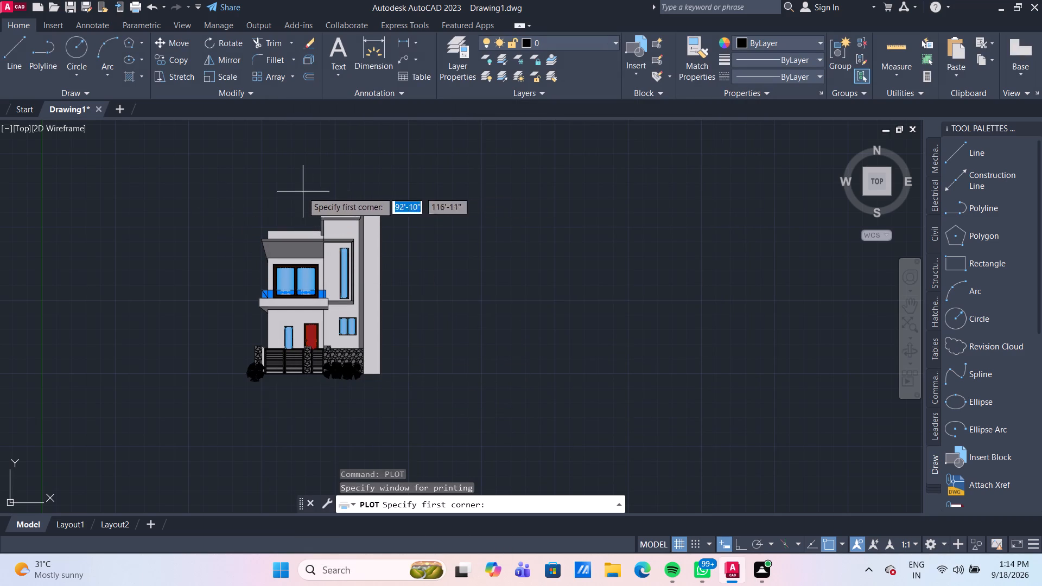
{"action": "left_click", "coordinate": [225, 186]}
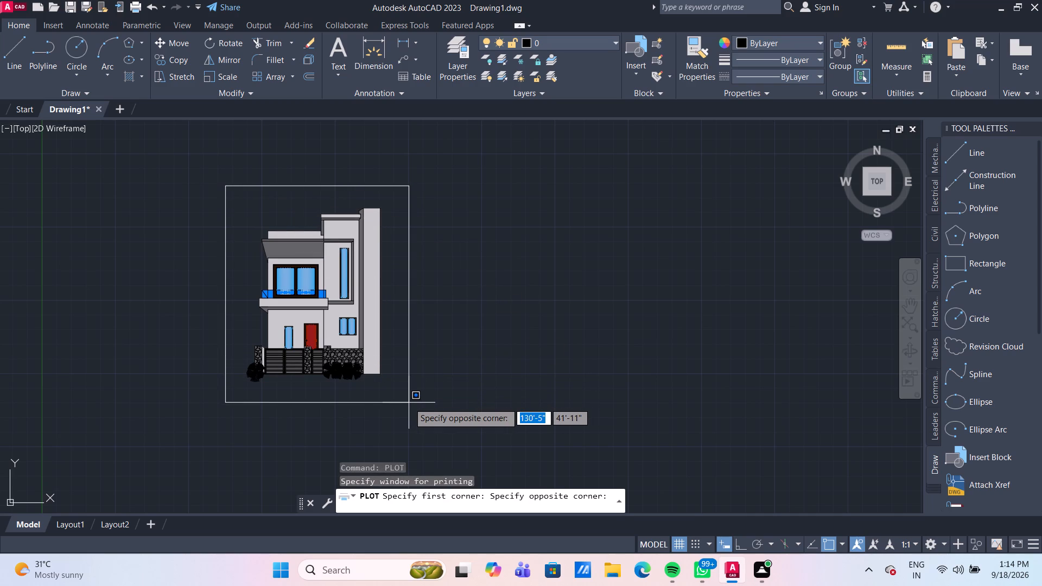
{"action": "left_click", "coordinate": [409, 403]}
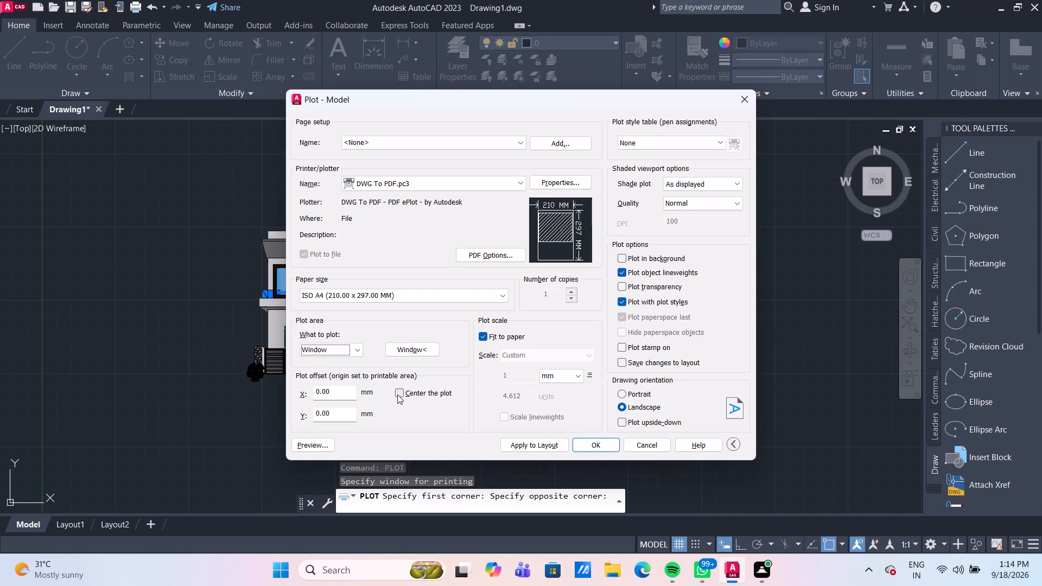
{"action": "left_click", "coordinate": [397, 394]}
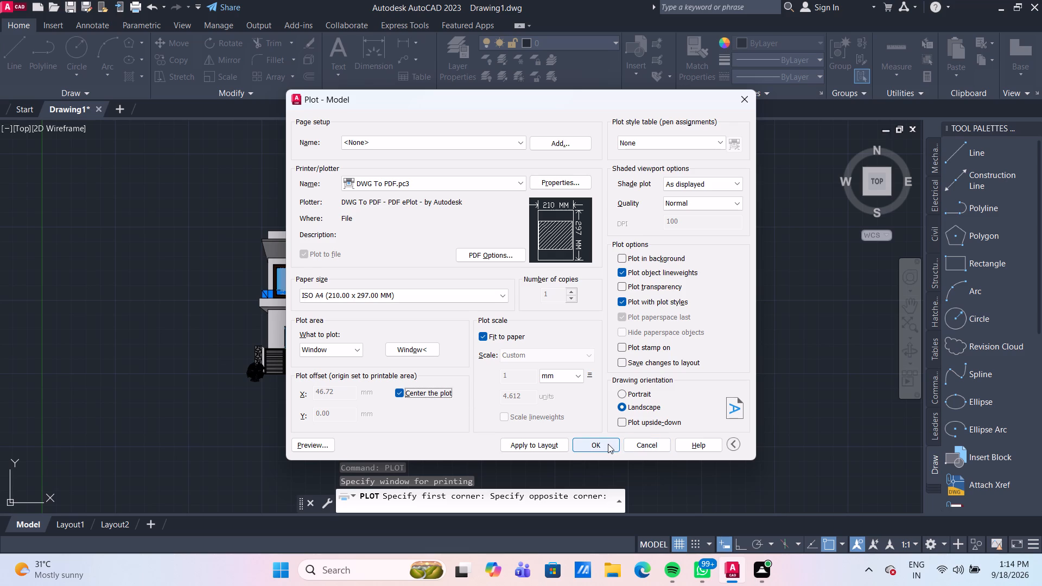
{"action": "left_click", "coordinate": [608, 444]}
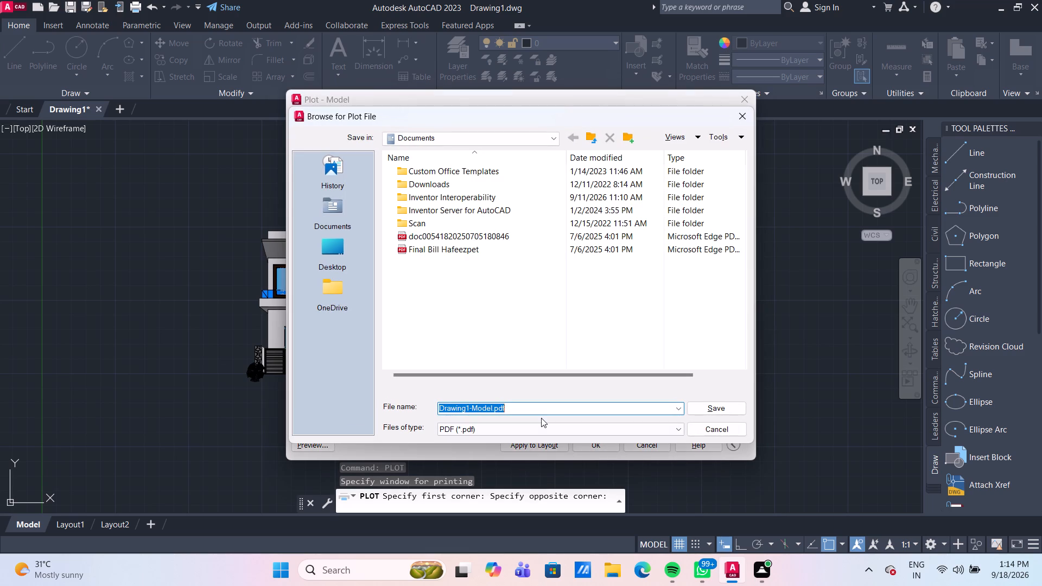
Choose the CDA PDF folder on the Desktop as the plot file's save location.
{"action": "double_click", "coordinate": [337, 243]}
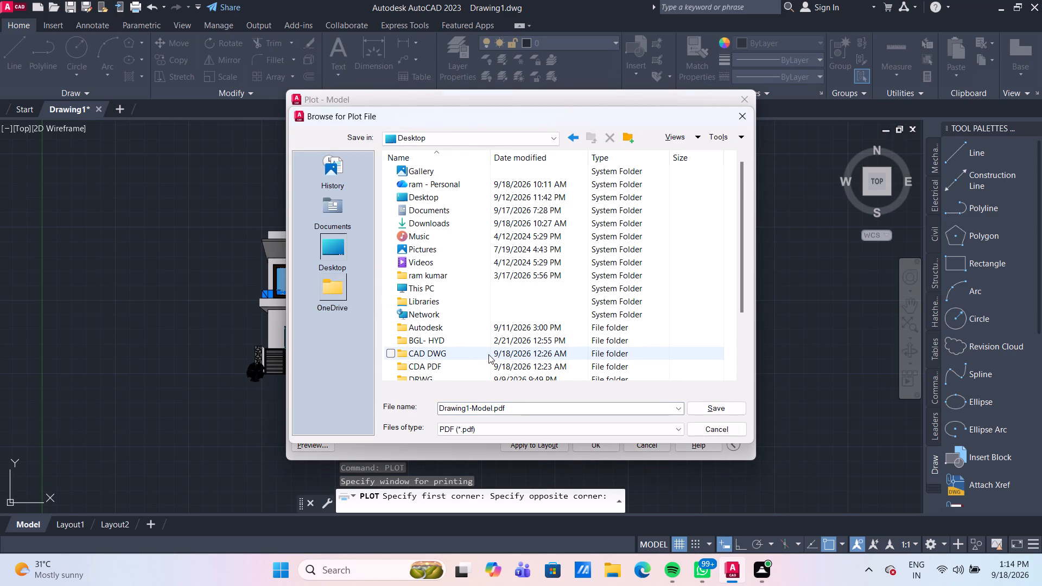
{"action": "scroll", "coordinate": [488, 354], "scroll_direction": "down", "scroll_amount": 1}
{"action": "double_click", "coordinate": [454, 328]}
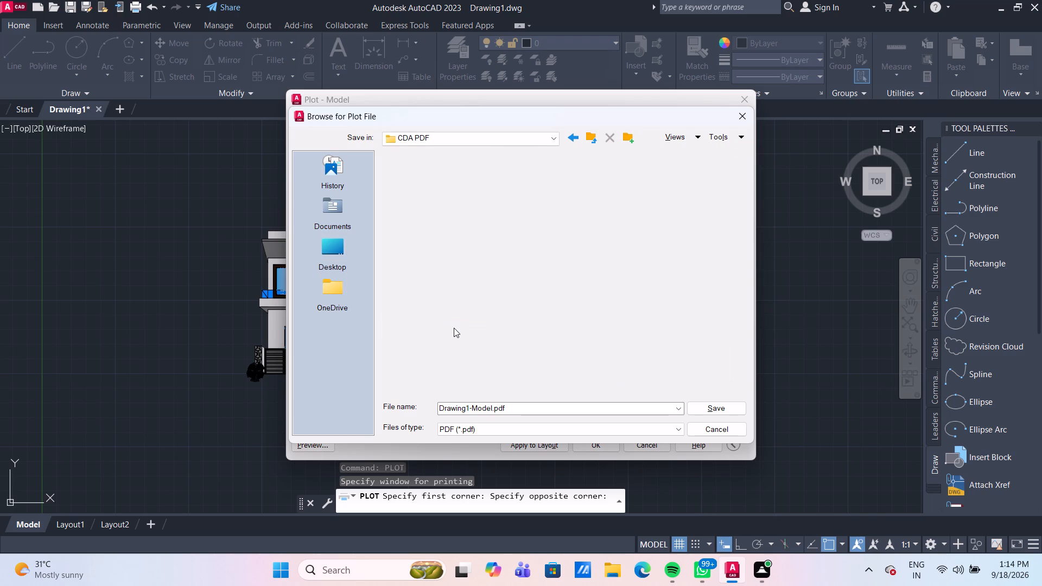
{"action": "scroll", "coordinate": [454, 328], "scroll_direction": "down", "scroll_amount": 6}
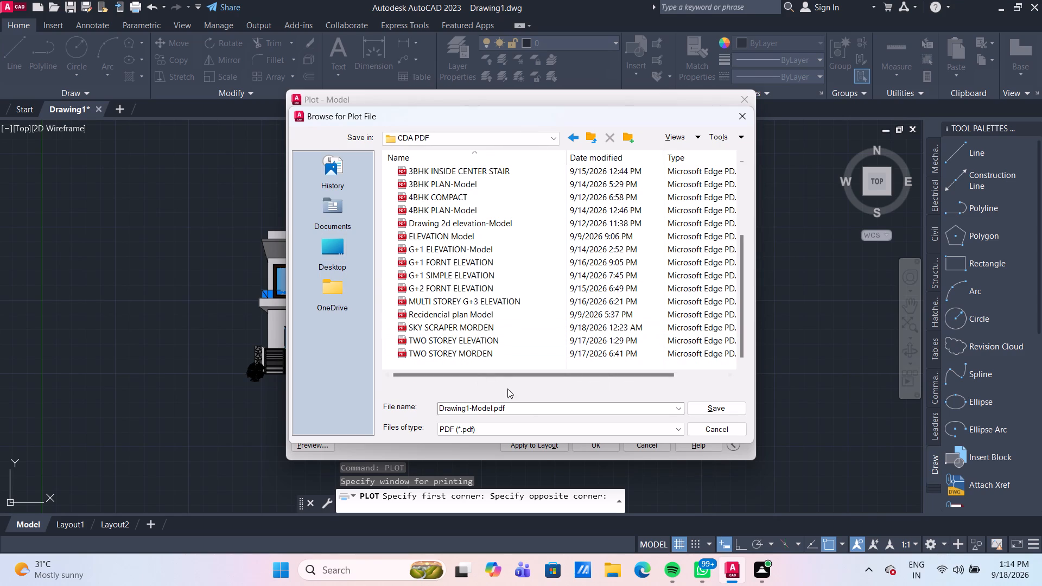
Name the plot file G+1 RECIDENTIAL ELEVATION and save it as a PDF.
{"action": "left_click", "coordinate": [517, 409]}
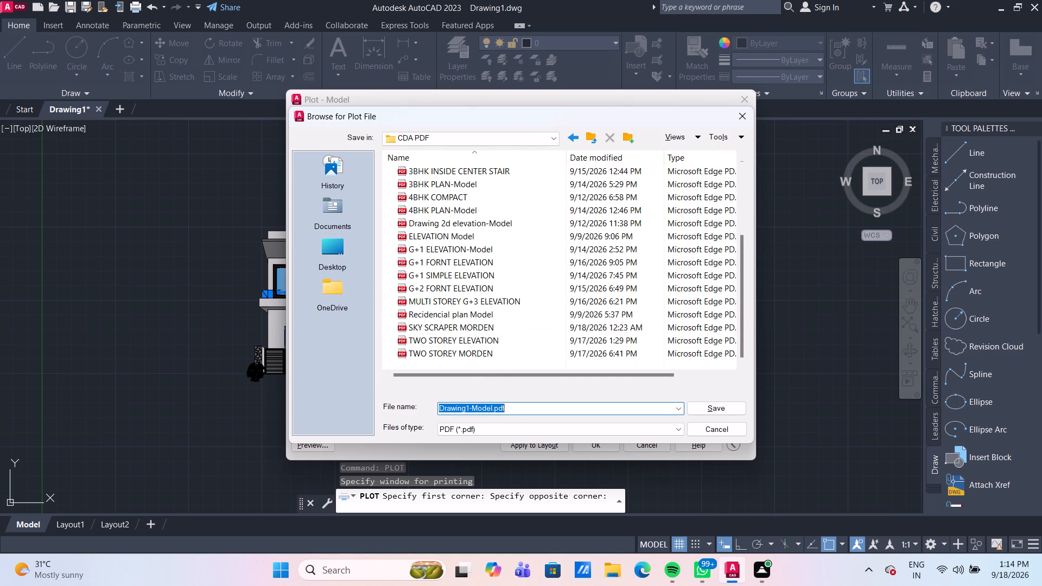
{"action": "key", "text": "g"}
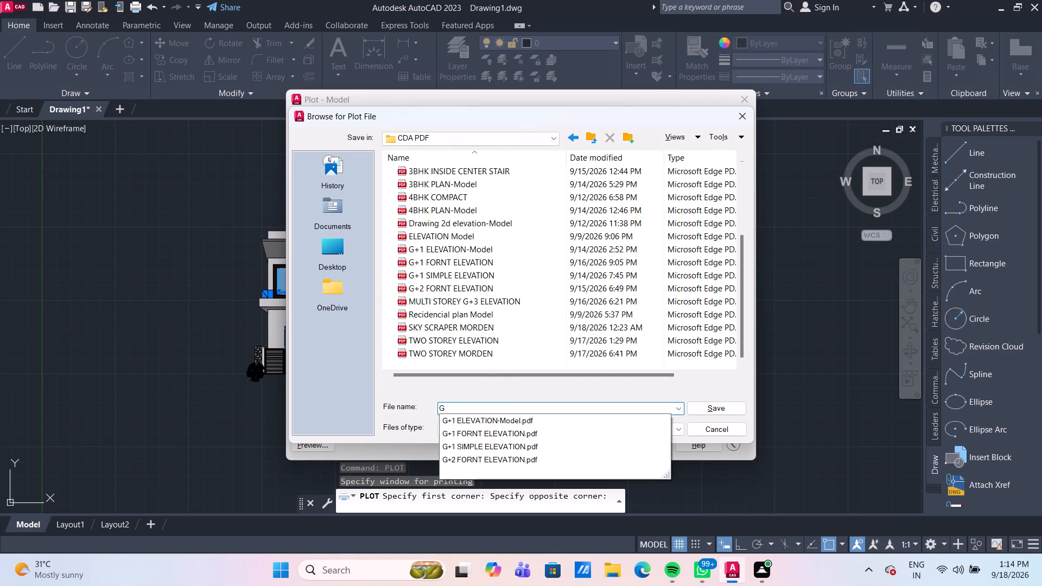
{"action": "type", "text": "+1"}
{"action": "key", "text": "space"}
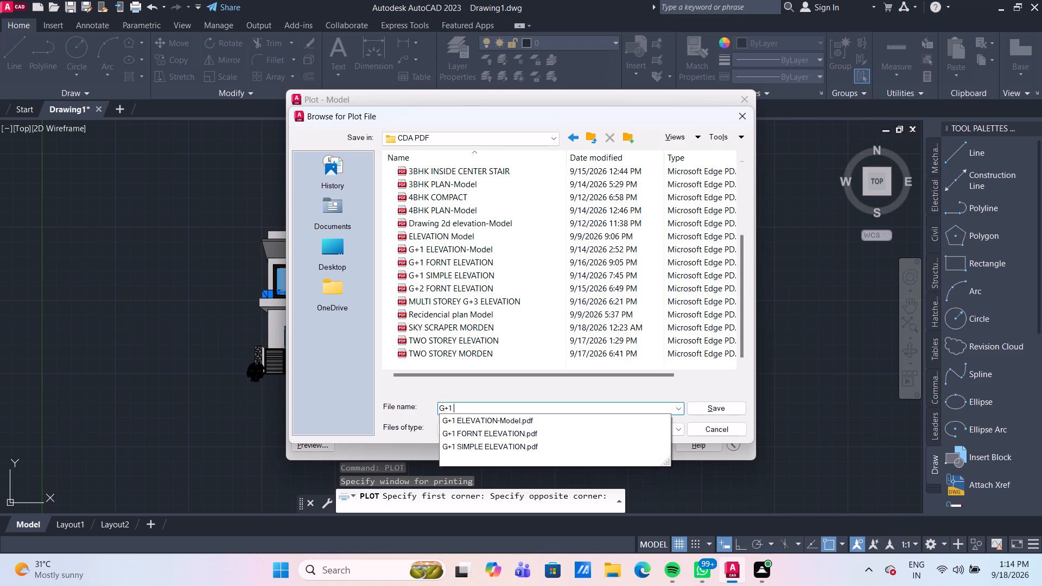
{"action": "type", "text": "RE"}
{"action": "type", "text": "CIDEN"}
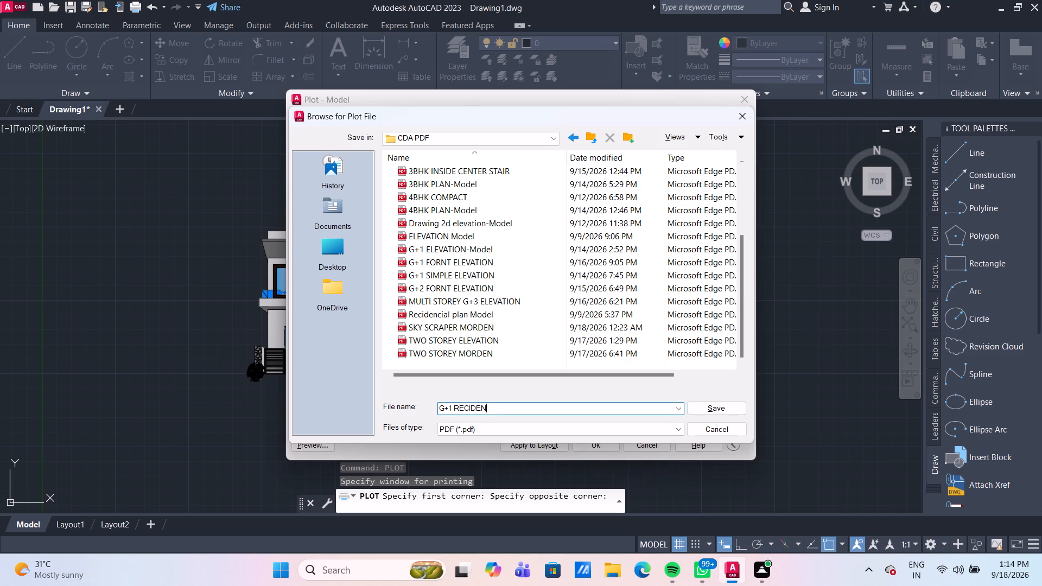
{"action": "type", "text": "TIA"}
{"action": "key", "text": "l"}
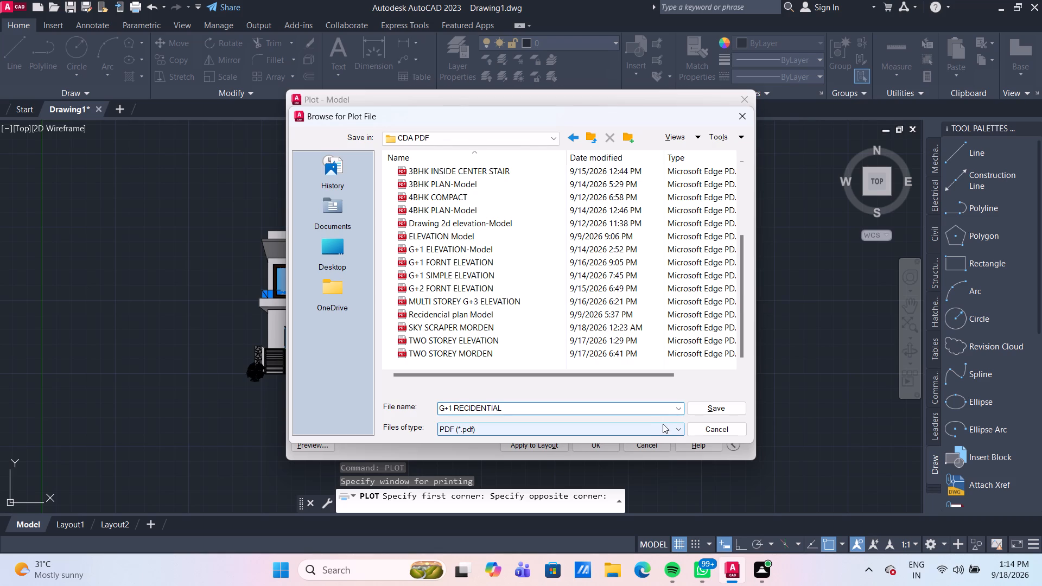
{"action": "key", "text": "space"}
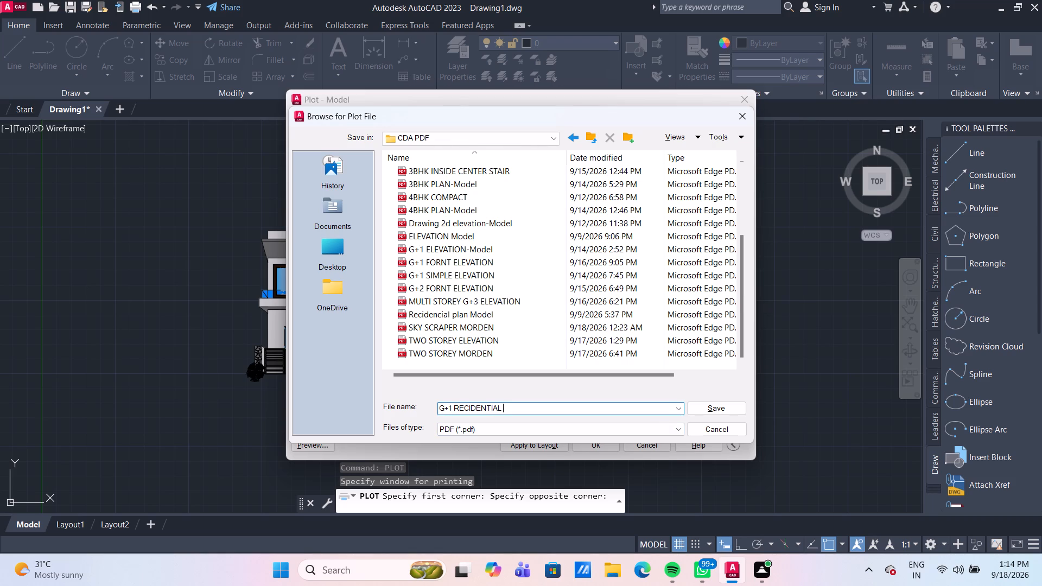
{"action": "type", "text": "HOUSE"}
{"action": "key", "text": "BackSpace"}
{"action": "key", "text": "BackSpace"}
{"action": "key", "text": "BackSpace"}
{"action": "key", "text": "BackSpace"}
{"action": "key", "text": "BackSpace"}
{"action": "key", "text": "BackSpace"}
{"action": "key", "text": "space"}
{"action": "type", "text": "ELEVATION"}
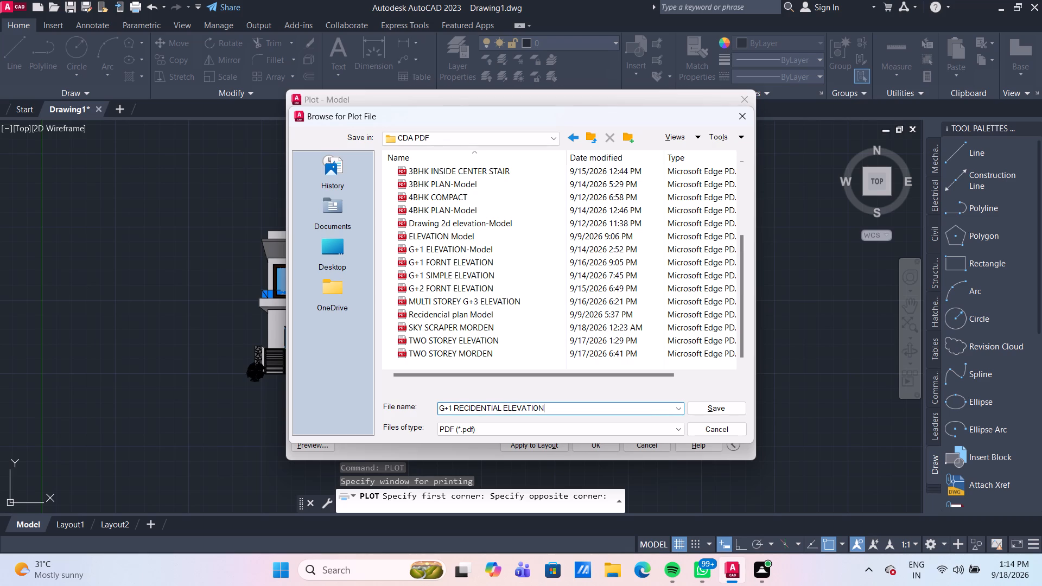
{"action": "left_click", "coordinate": [701, 409]}
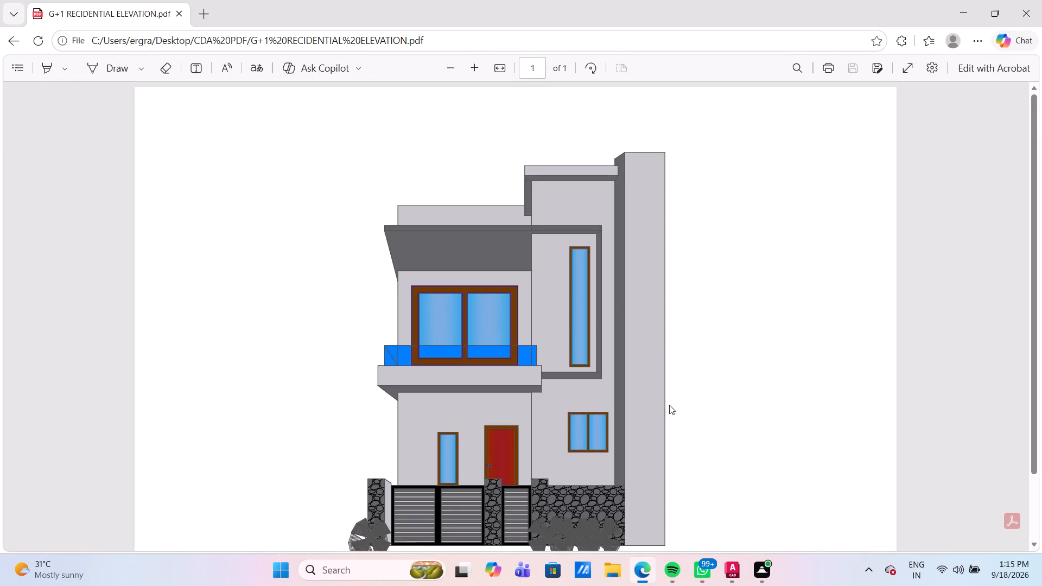
Examine the plotted elevation in the PDF viewer, from the roofline down to the plants along the stone wall.
{"action": "middle_click_drag", "start_coordinate": [678, 438], "coordinate": [669, 381]}
{"action": "scroll", "coordinate": [668, 380], "scroll_direction": "down", "scroll_amount": 2}
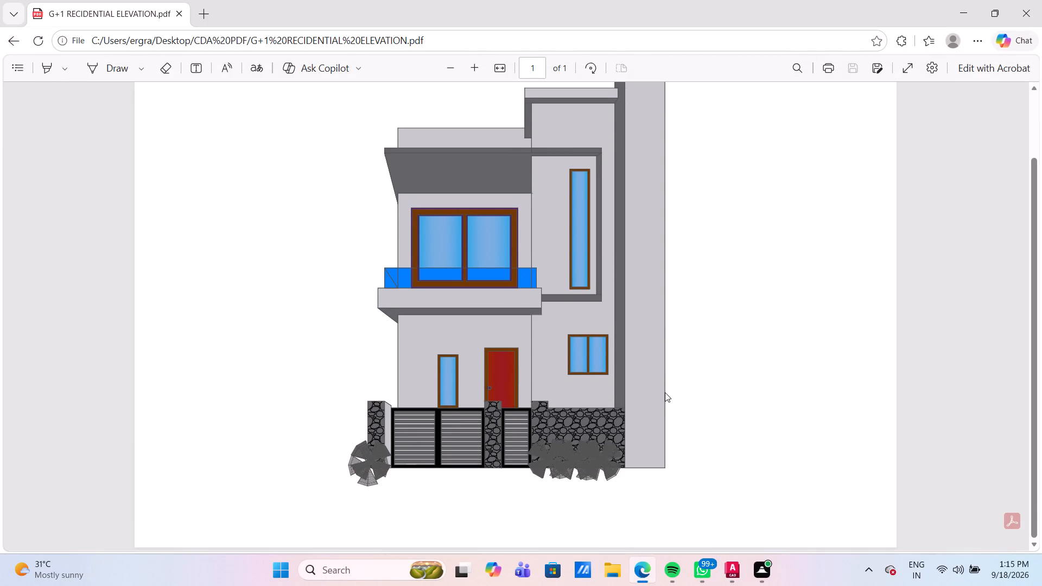
{"action": "scroll", "coordinate": [592, 450], "scroll_direction": "up", "scroll_amount": 2}
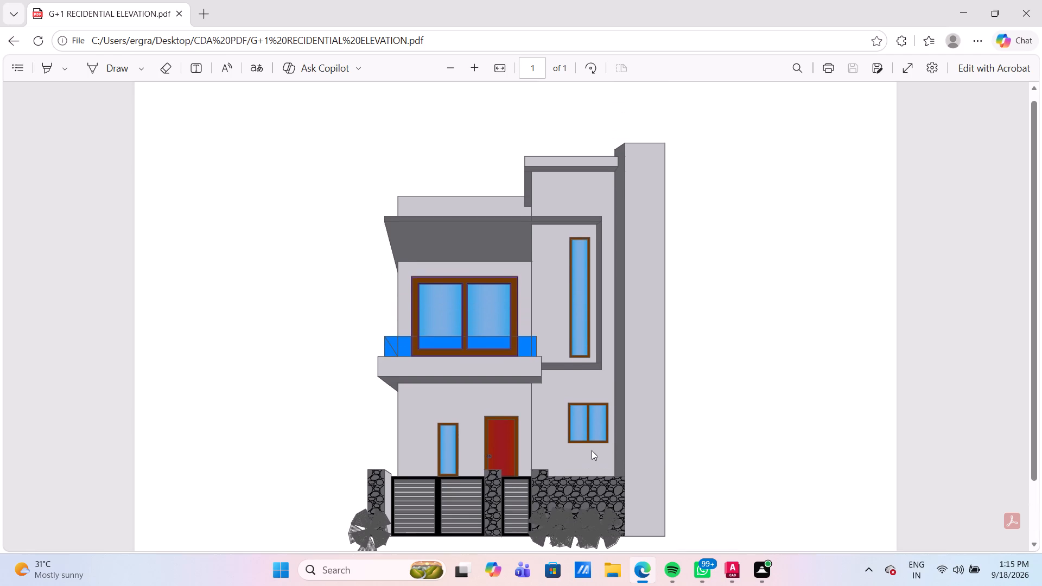
{"action": "scroll", "coordinate": [592, 447], "scroll_direction": "down", "scroll_amount": 3}
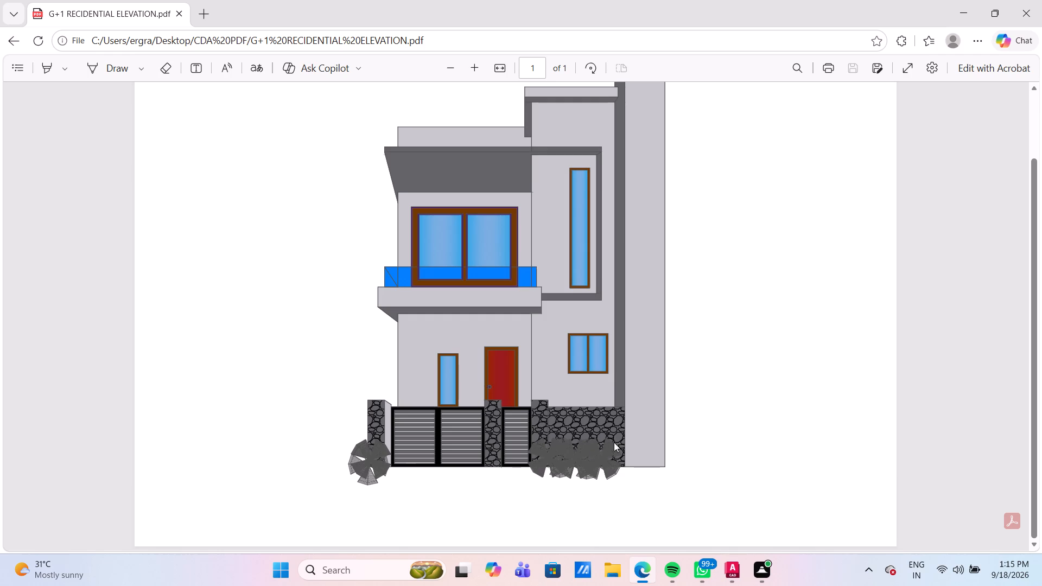
{"action": "scroll", "coordinate": [736, 363], "scroll_direction": "up", "scroll_amount": 2}
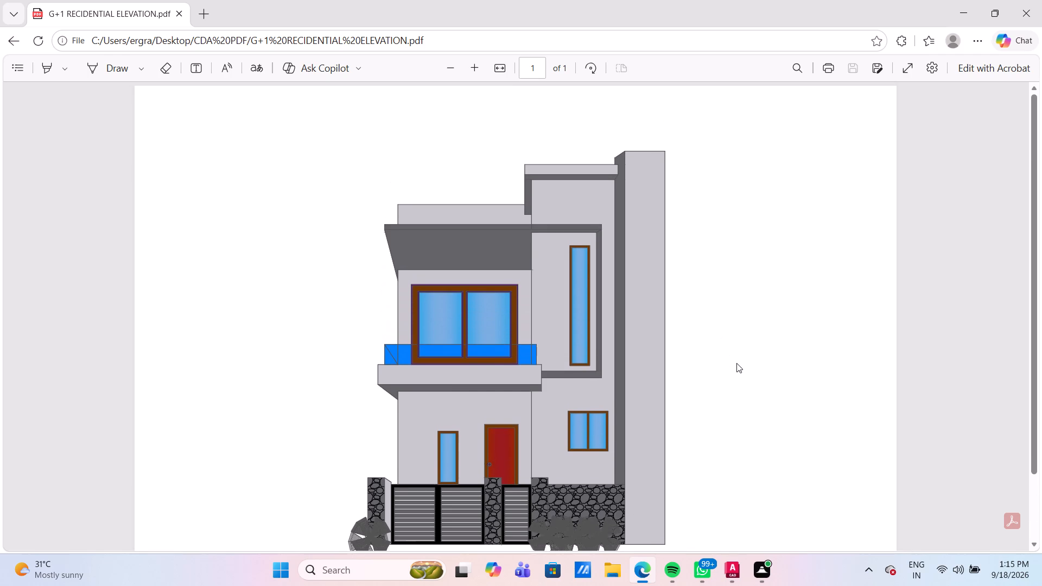
{"action": "scroll", "coordinate": [736, 363], "scroll_direction": "down", "scroll_amount": 2}
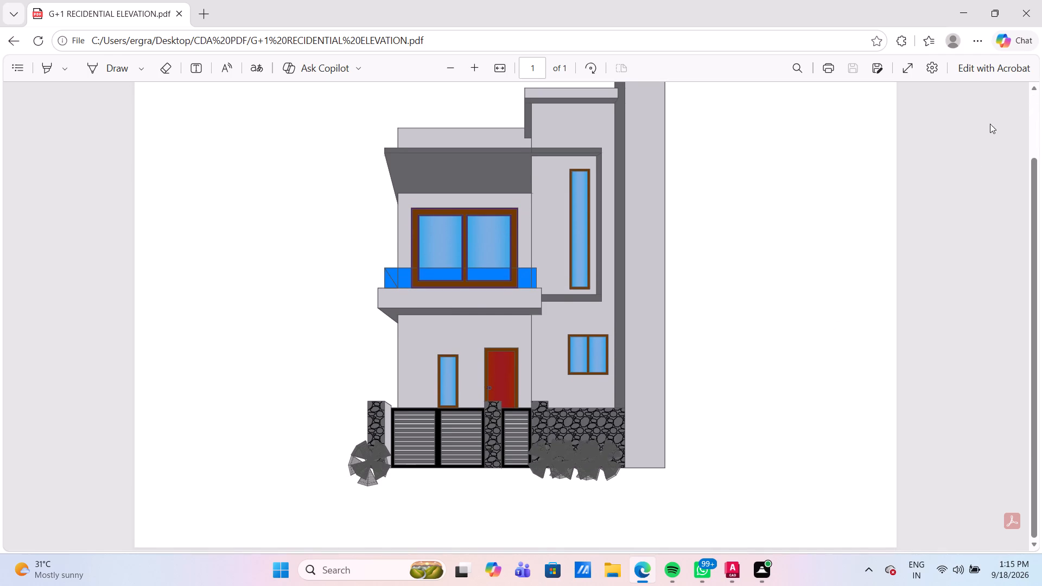
Close the plotted elevation PDF and return to the drawing.
{"action": "left_click", "coordinate": [1034, 11]}
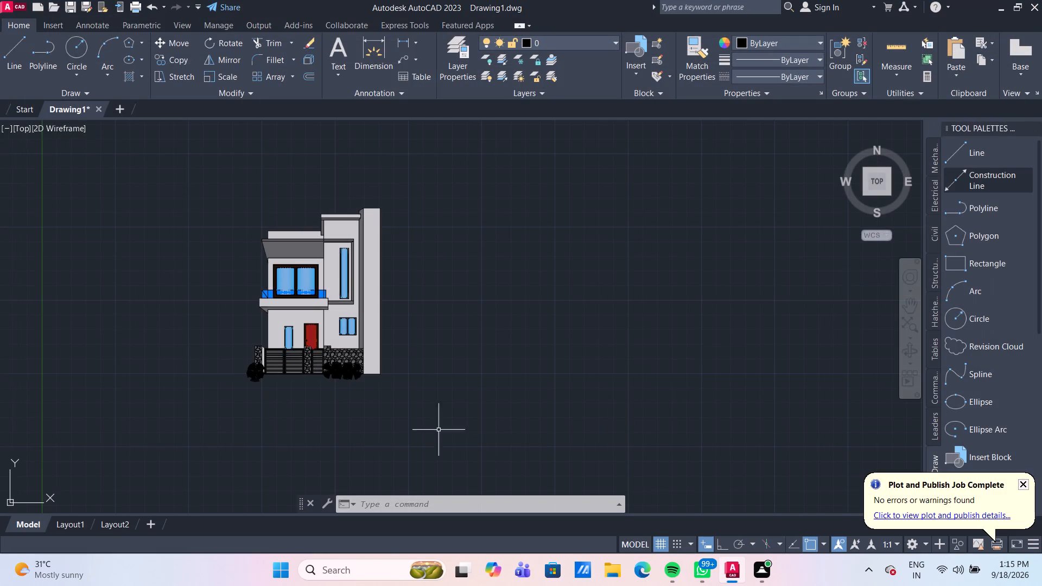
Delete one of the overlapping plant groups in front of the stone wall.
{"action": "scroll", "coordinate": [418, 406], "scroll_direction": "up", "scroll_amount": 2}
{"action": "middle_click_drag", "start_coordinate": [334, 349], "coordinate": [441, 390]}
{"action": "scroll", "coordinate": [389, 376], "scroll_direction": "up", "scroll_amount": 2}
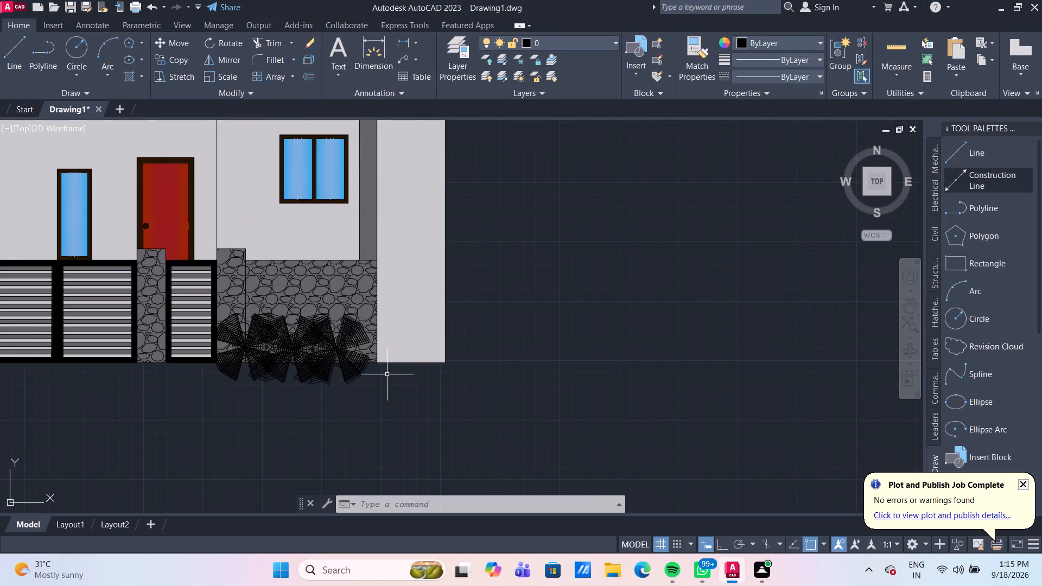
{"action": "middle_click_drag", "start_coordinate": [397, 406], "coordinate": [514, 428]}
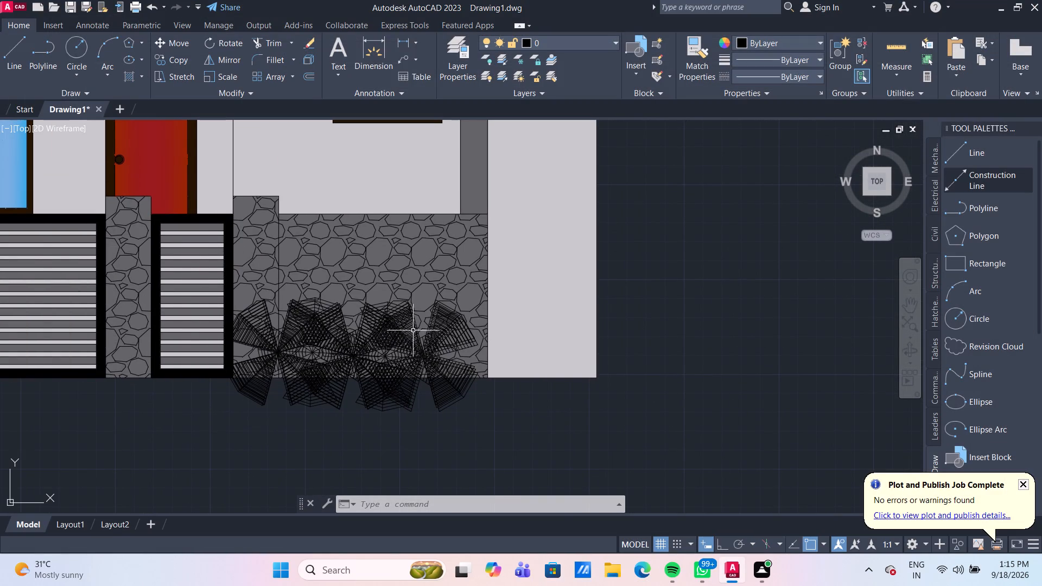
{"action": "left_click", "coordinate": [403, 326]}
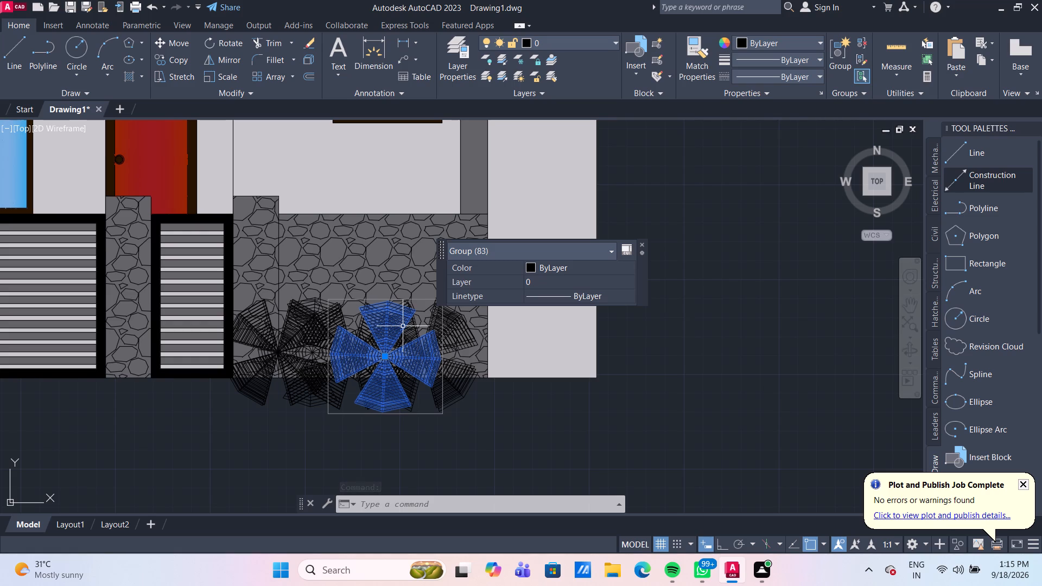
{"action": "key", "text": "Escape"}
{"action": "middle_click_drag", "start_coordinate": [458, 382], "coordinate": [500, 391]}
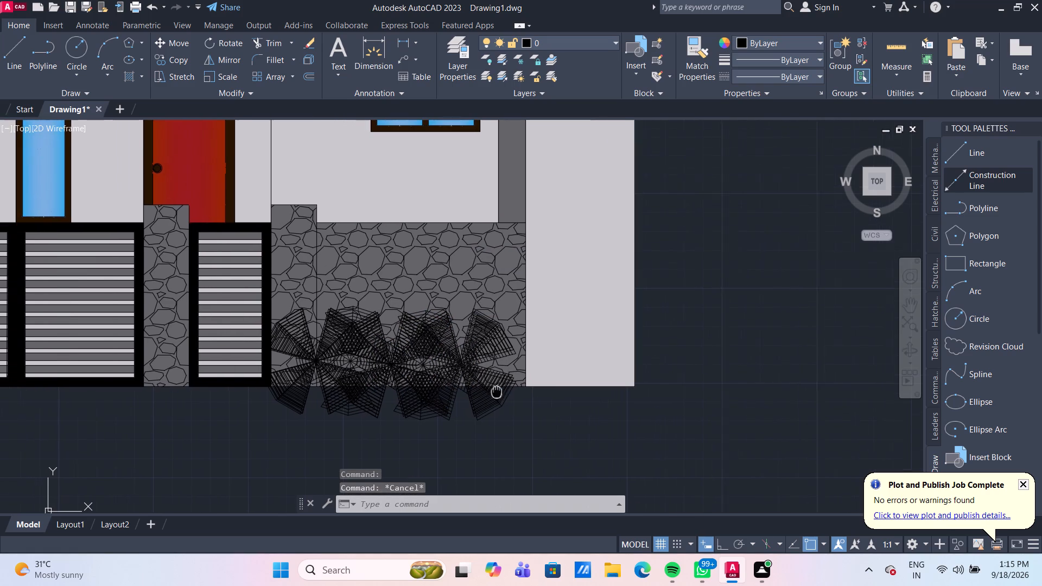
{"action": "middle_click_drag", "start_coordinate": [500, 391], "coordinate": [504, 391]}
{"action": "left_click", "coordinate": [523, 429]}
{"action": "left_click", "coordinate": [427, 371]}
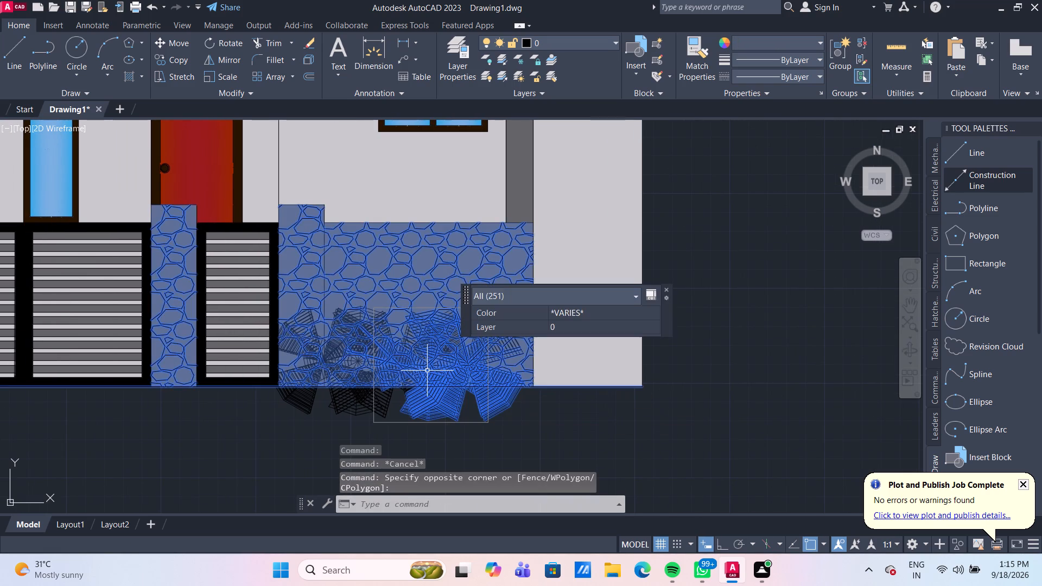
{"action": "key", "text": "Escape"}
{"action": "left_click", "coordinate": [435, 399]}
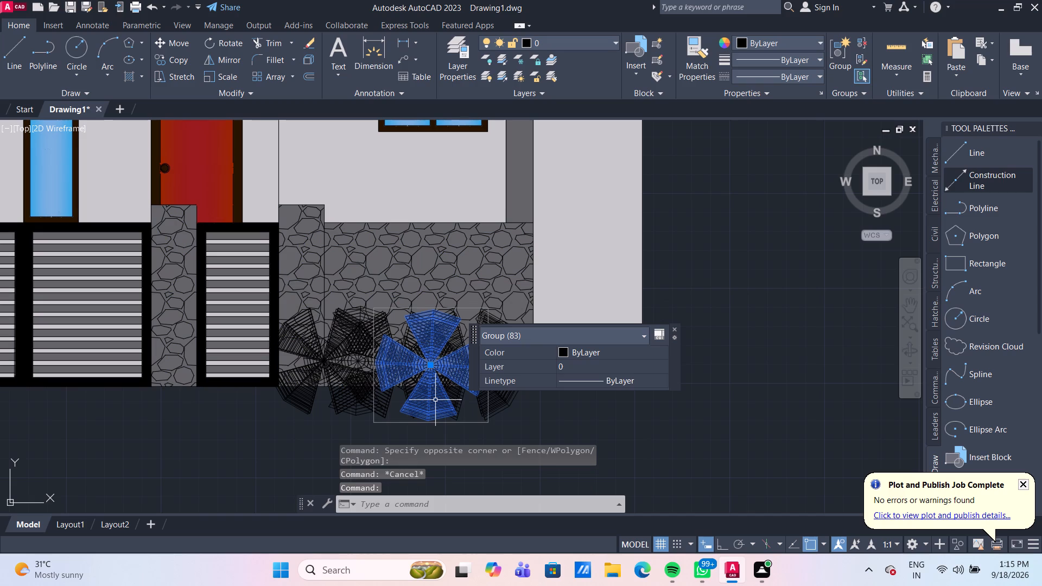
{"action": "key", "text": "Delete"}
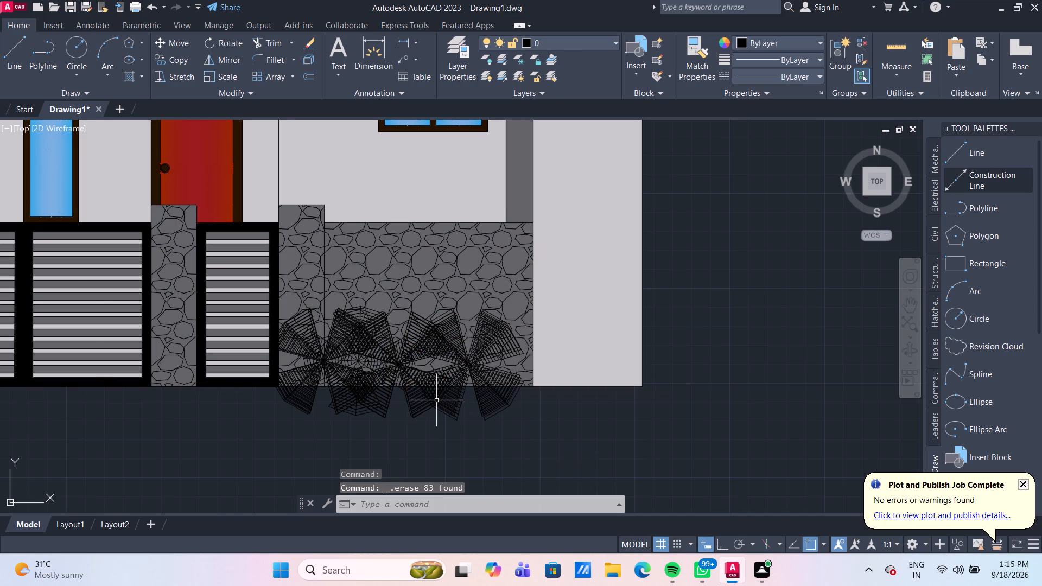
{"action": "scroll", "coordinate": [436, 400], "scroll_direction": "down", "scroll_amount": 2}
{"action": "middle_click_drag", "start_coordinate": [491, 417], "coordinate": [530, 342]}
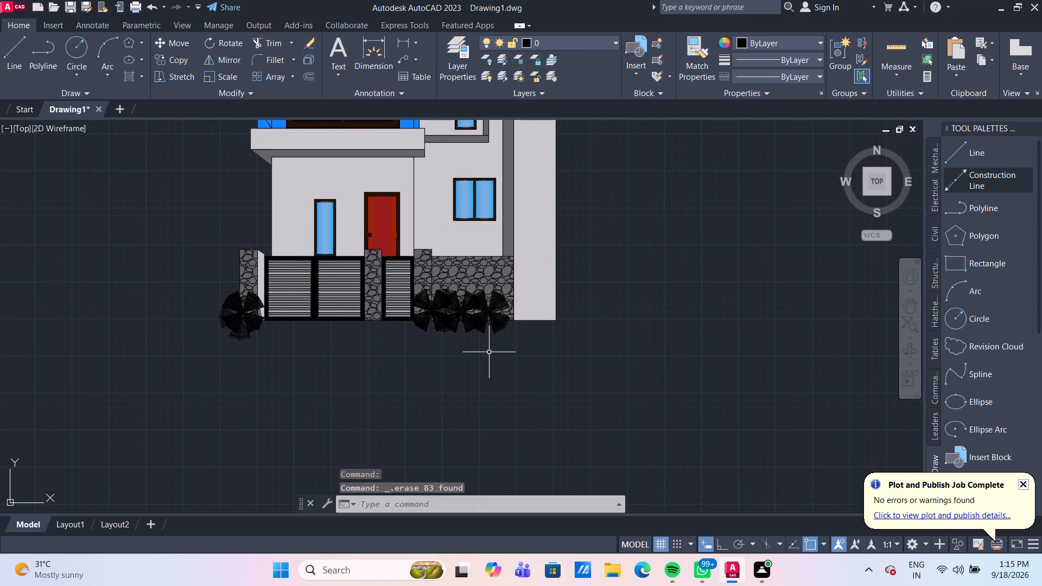
Undo the plant deletion and the earlier plotting, rotating, grouping and copying, back to the single original plant below the building.
{"action": "key", "text": "ctrl+z"}
{"action": "key", "text": "ctrl+z"}
{"action": "key", "text": "ctrl+z"}
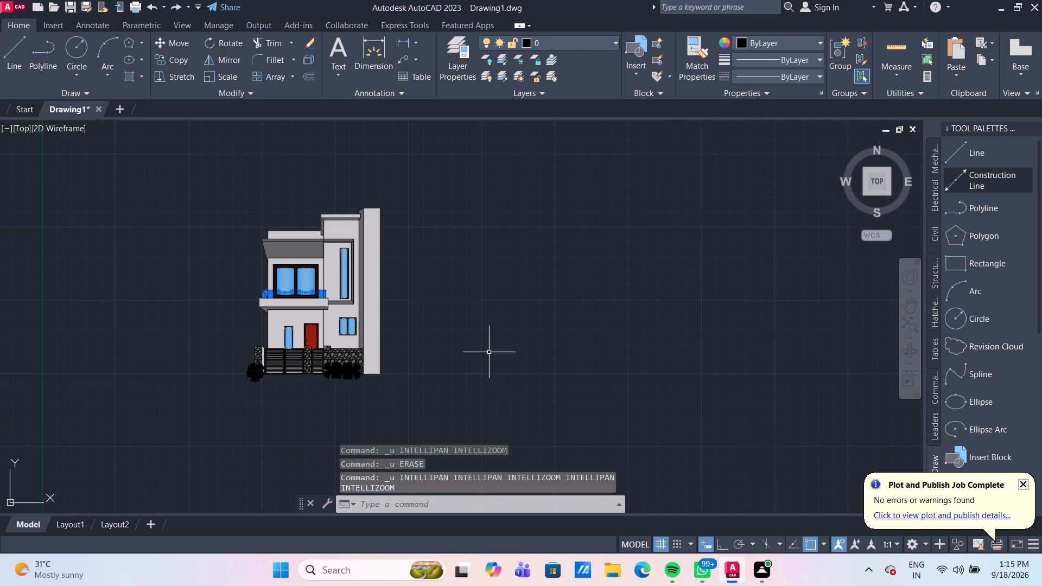
{"action": "key", "text": "ctrl+z"}
{"action": "key", "text": "ctrl+z"}
{"action": "key", "text": "ctrl+z"}
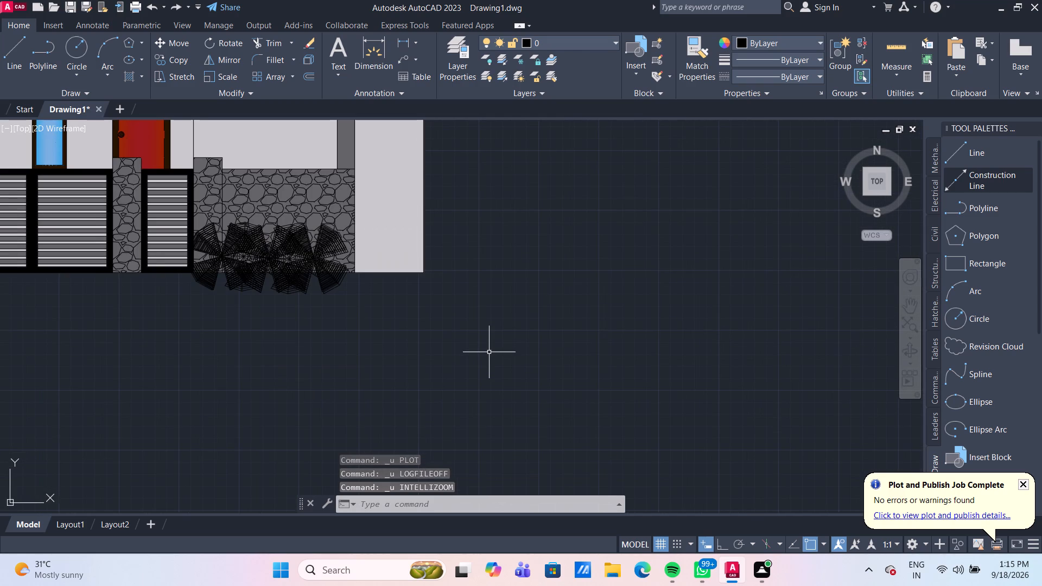
{"action": "key", "text": "ctrl+z"}
{"action": "key", "text": "ctrl+z"}
{"action": "key", "text": "ctrl+z"}
{"action": "key", "text": "ctrl+z"}
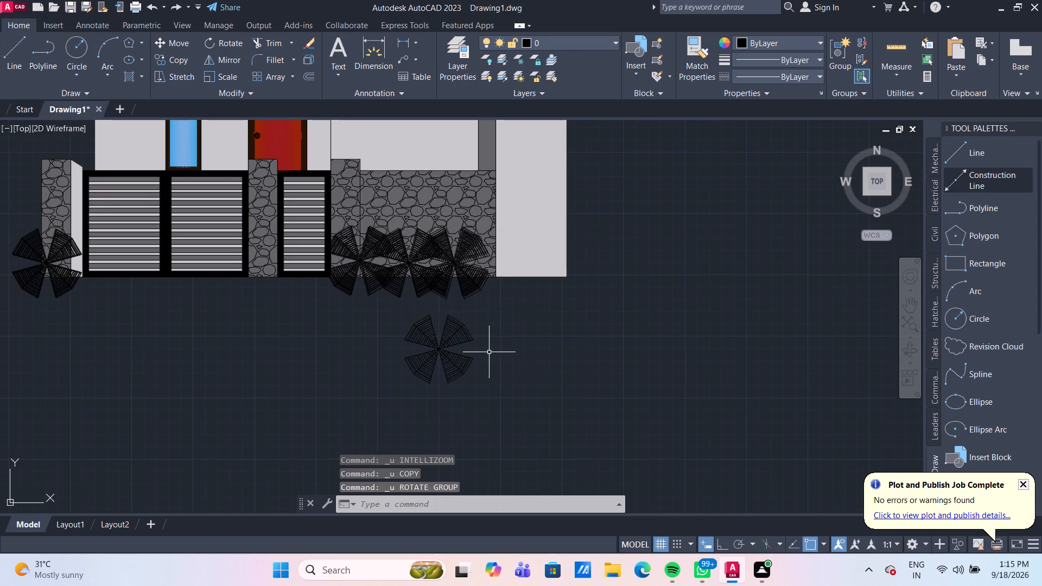
{"action": "key", "text": "ctrl+z"}
{"action": "key", "text": "ctrl+z"}
{"action": "key", "text": "ctrl+z"}
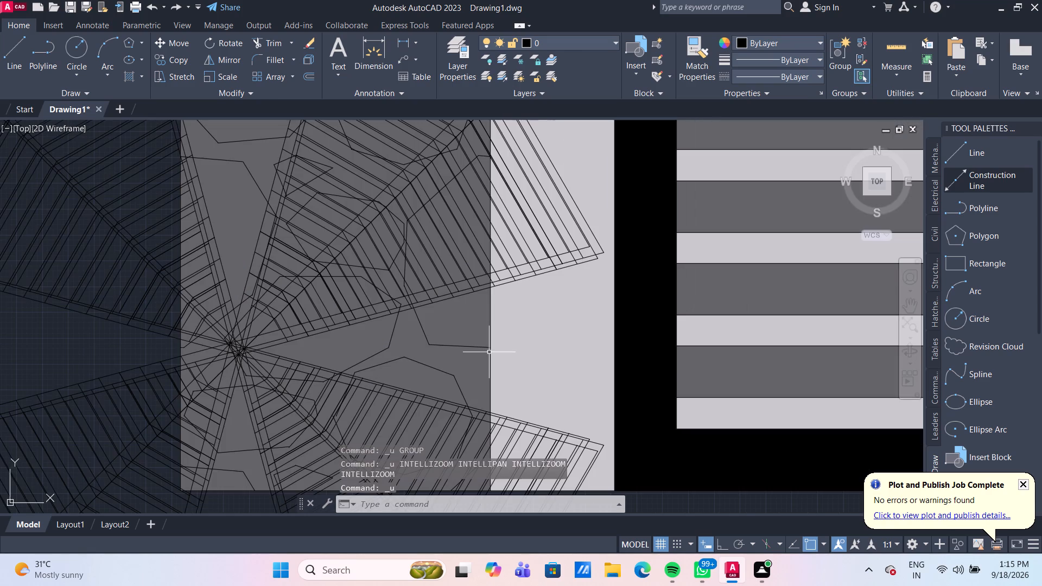
{"action": "key", "text": "ctrl+z"}
Erase the whole remaining plant below the stone wall.
{"action": "scroll", "coordinate": [489, 352], "scroll_direction": "down", "scroll_amount": 4}
{"action": "scroll", "coordinate": [439, 321], "scroll_direction": "up", "scroll_amount": 2}
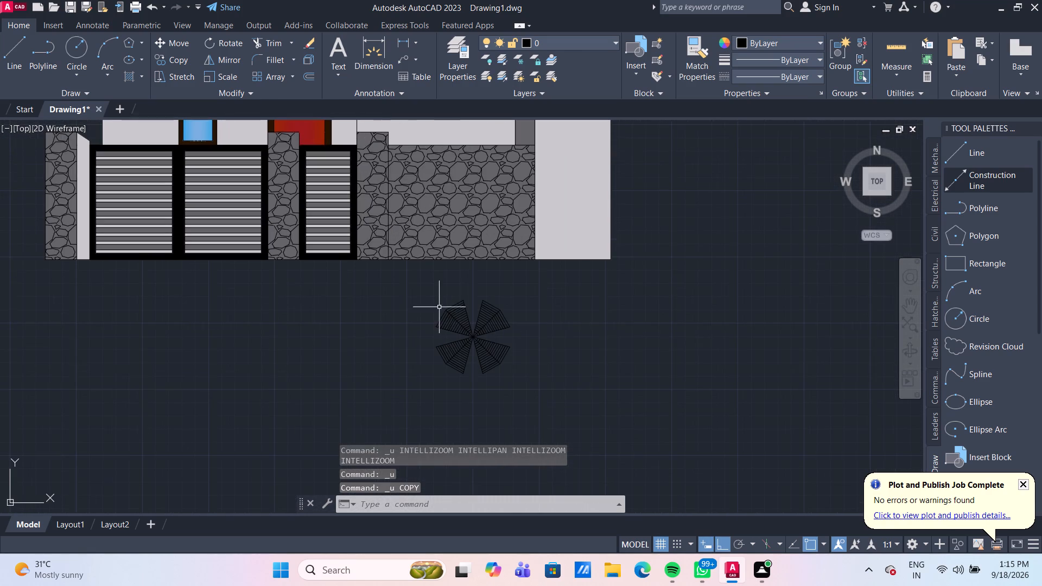
{"action": "left_click", "coordinate": [460, 324]}
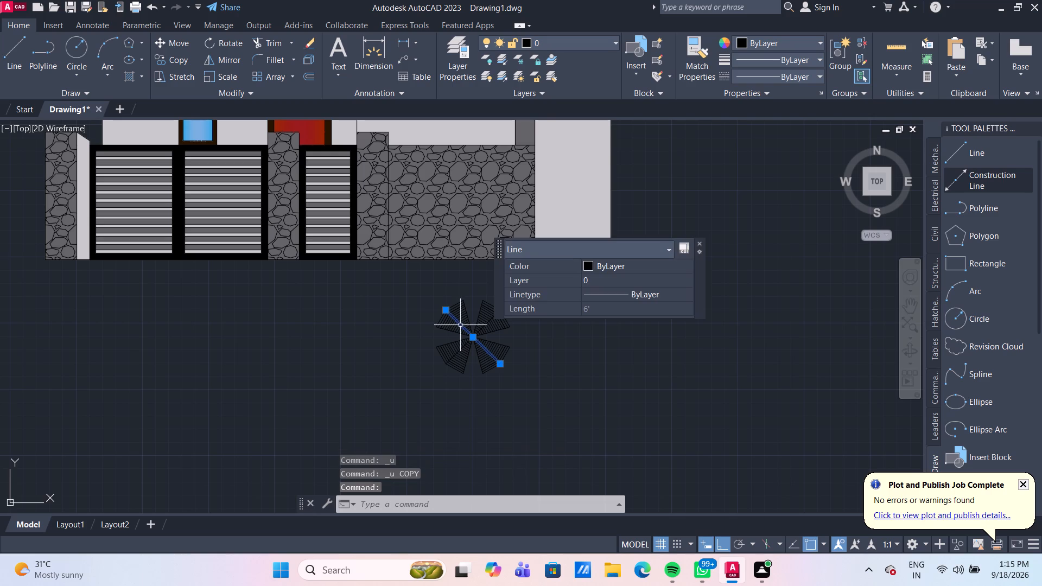
{"action": "key", "text": "Escape"}
{"action": "left_click", "coordinate": [436, 295]}
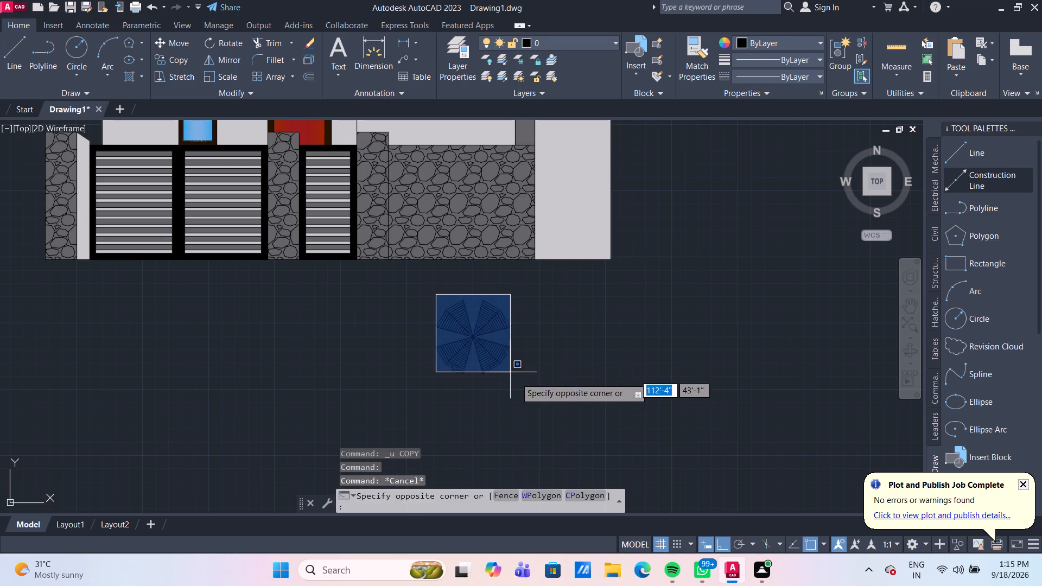
{"action": "left_click", "coordinate": [535, 400]}
{"action": "key", "text": "Delete"}
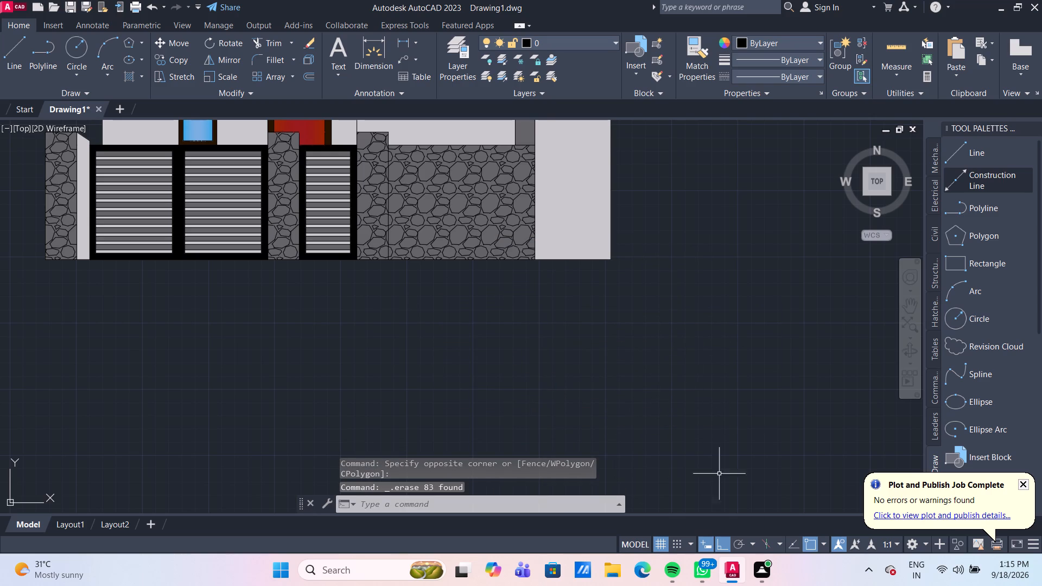
In File Explorer, open the CDA PDF folder on the Desktop and delete the 2BHK PLAN SECTION ELEVATION PDF.
{"action": "left_click", "coordinate": [618, 571]}
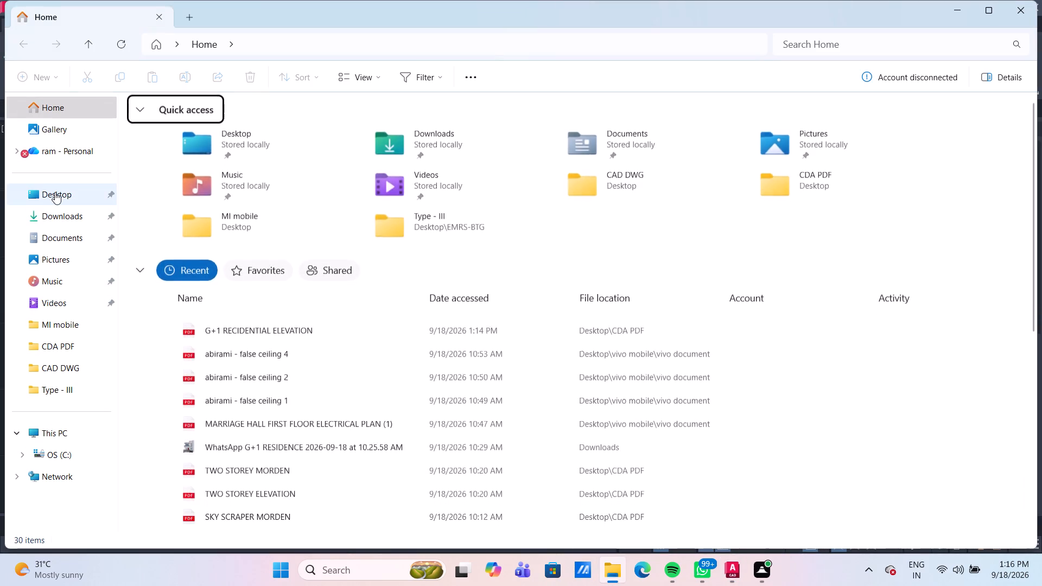
{"action": "left_click", "coordinate": [55, 192]}
{"action": "double_click", "coordinate": [221, 182]}
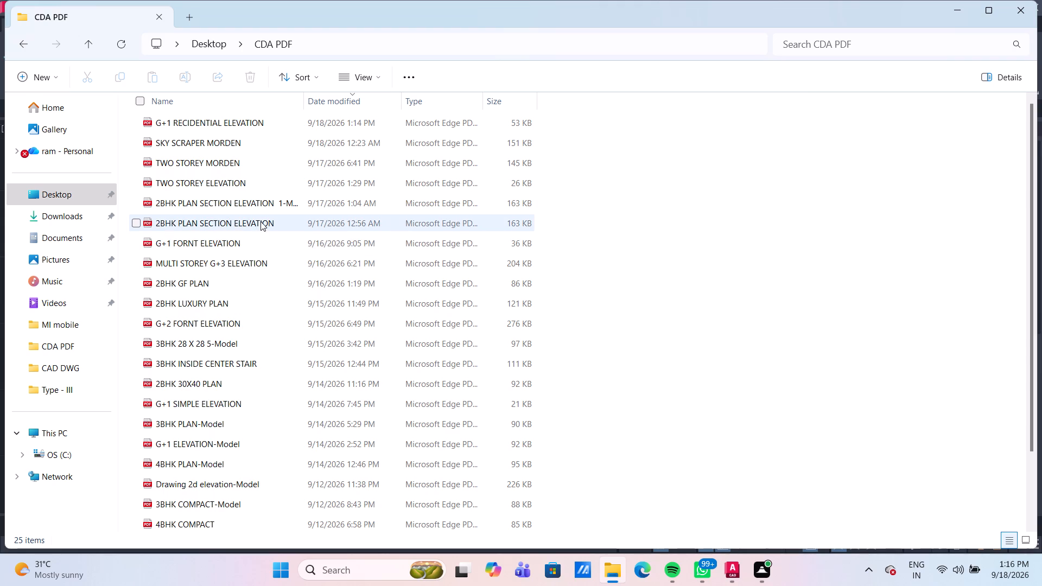
{"action": "left_click", "coordinate": [260, 221]}
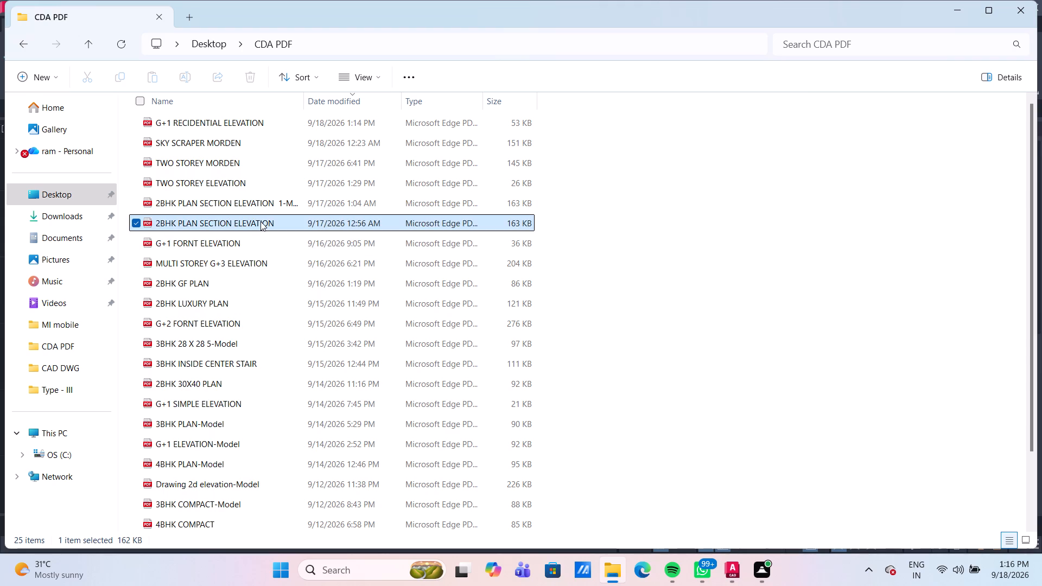
{"action": "key", "text": "Delete"}
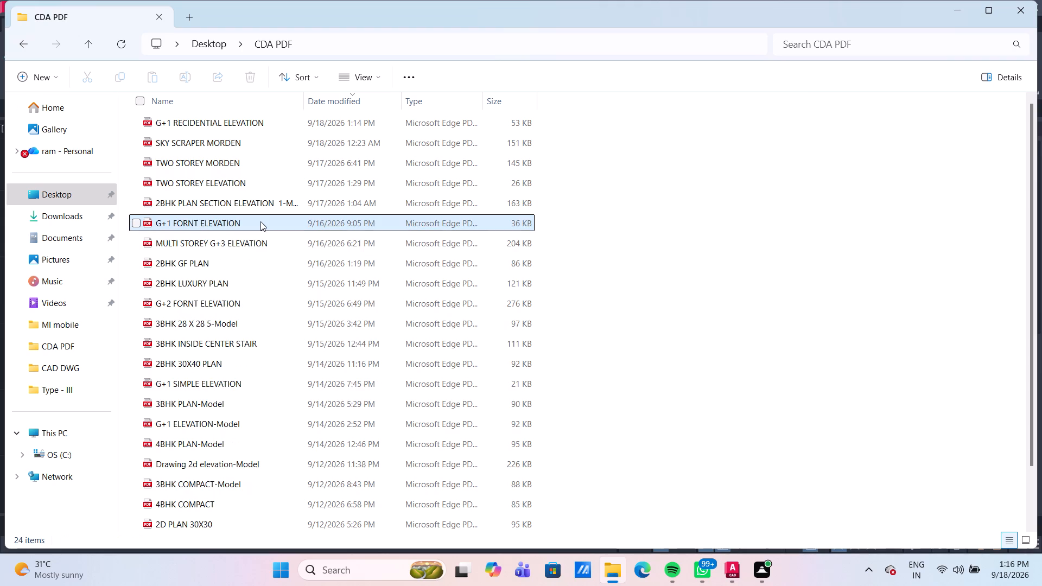
Delete the G+1 RECIDENTIAL ELEVATION PDF from the CDA PDF folder and return to the drawing.
{"action": "scroll", "coordinate": [260, 221], "scroll_direction": "down", "scroll_amount": 1}
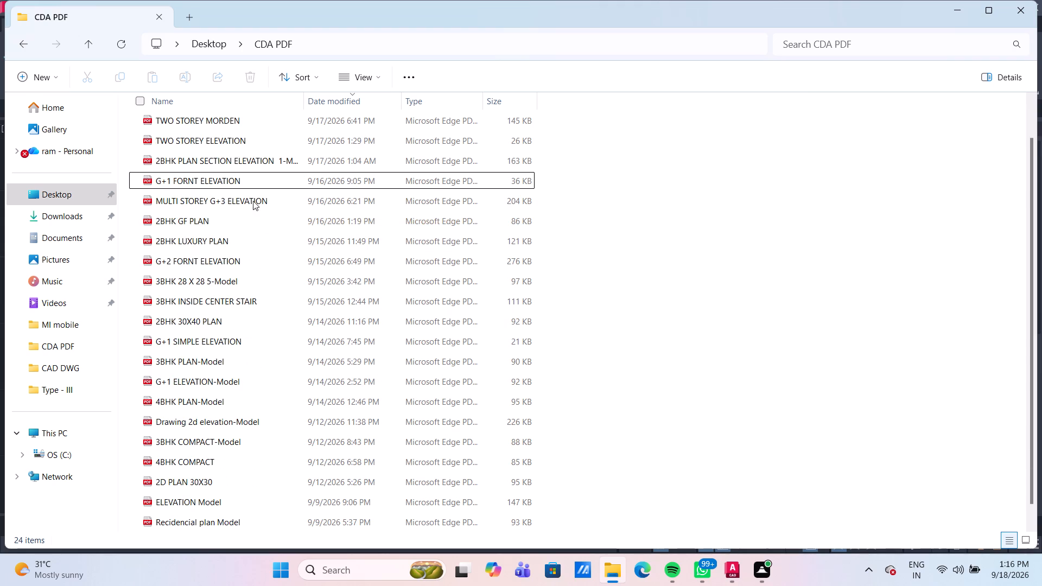
{"action": "scroll", "coordinate": [253, 201], "scroll_direction": "down", "scroll_amount": 4}
{"action": "scroll", "coordinate": [265, 205], "scroll_direction": "up", "scroll_amount": 4}
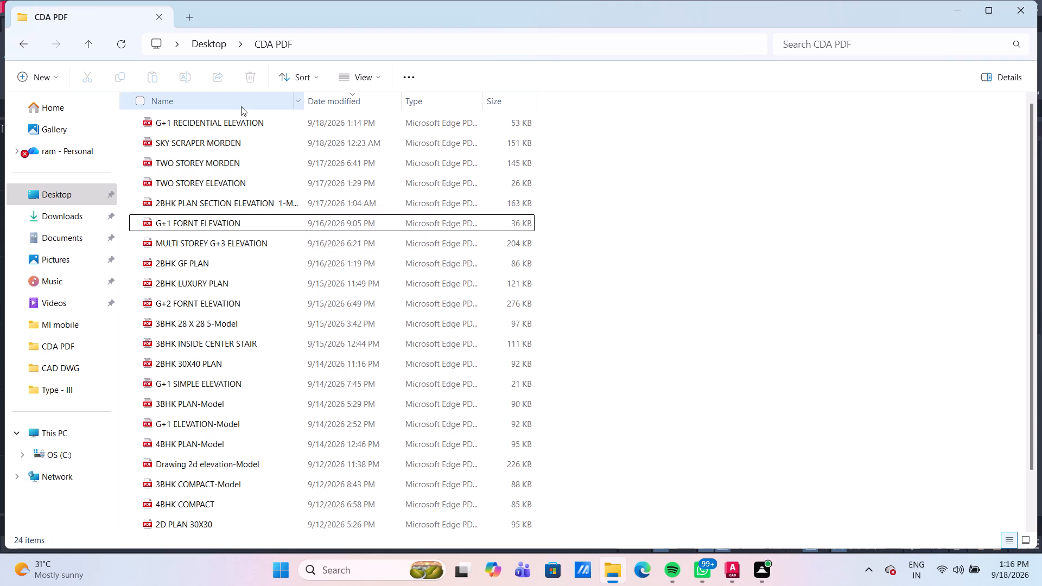
{"action": "left_click", "coordinate": [247, 122]}
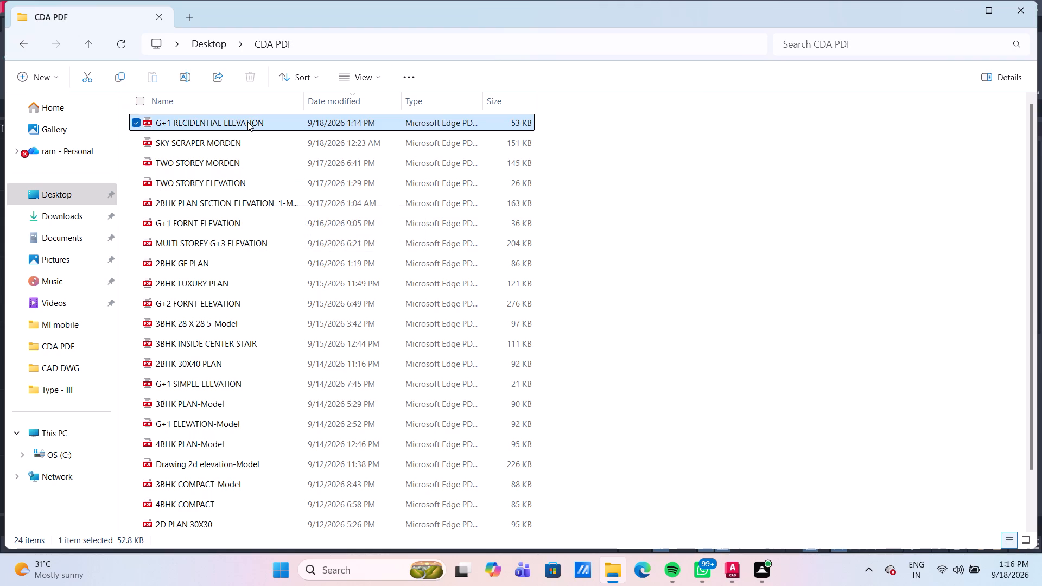
{"action": "key", "text": "Delete"}
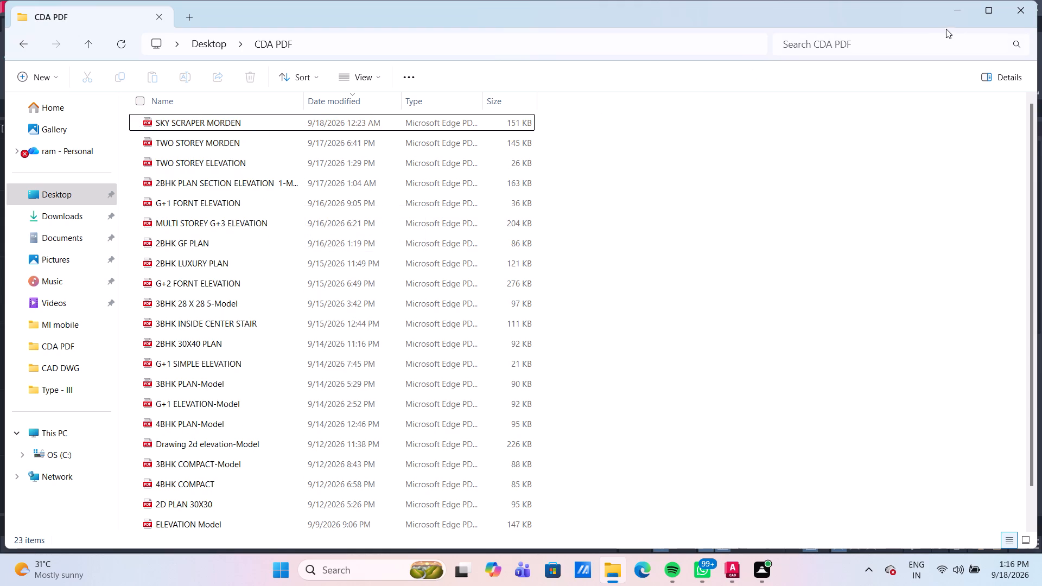
{"action": "left_click", "coordinate": [960, 12]}
Start a new plot of the elevation with DWG To PDF.pc3 as the plotter.
{"action": "scroll", "coordinate": [550, 266], "scroll_direction": "down", "scroll_amount": 1}
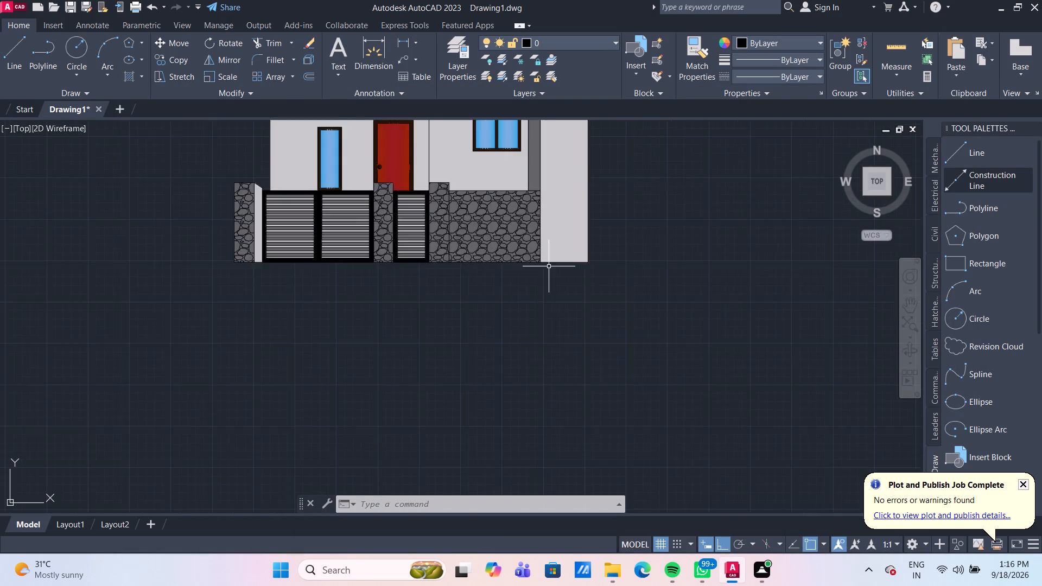
{"action": "scroll", "coordinate": [547, 271], "scroll_direction": "down", "scroll_amount": 1}
{"action": "middle_click_drag", "start_coordinate": [541, 319], "coordinate": [537, 387]}
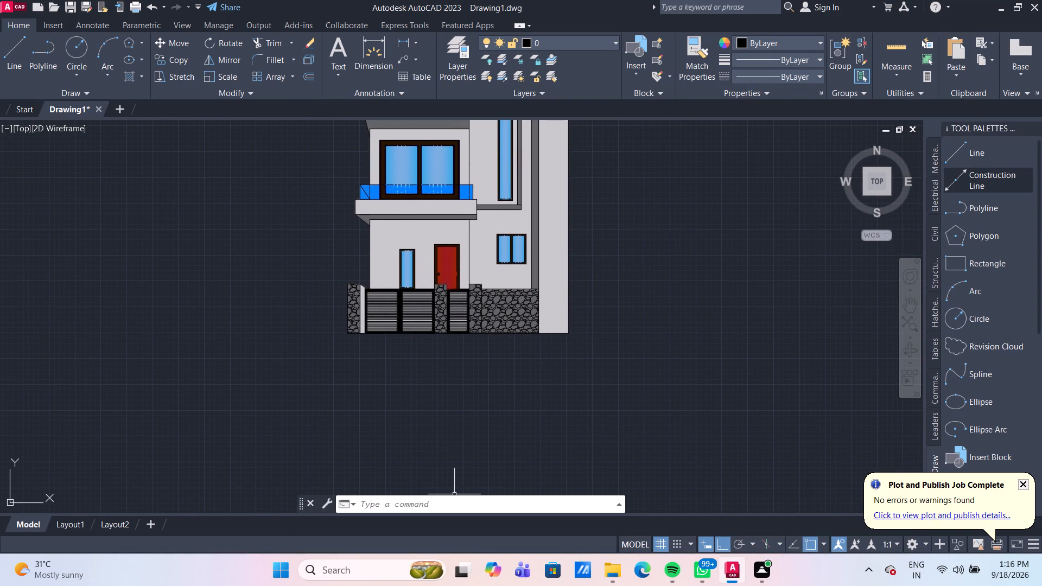
{"action": "left_click", "coordinate": [454, 498]}
{"action": "type", "text": "PLOT"}
{"action": "key", "text": "Return"}
{"action": "left_click", "coordinate": [501, 180]}
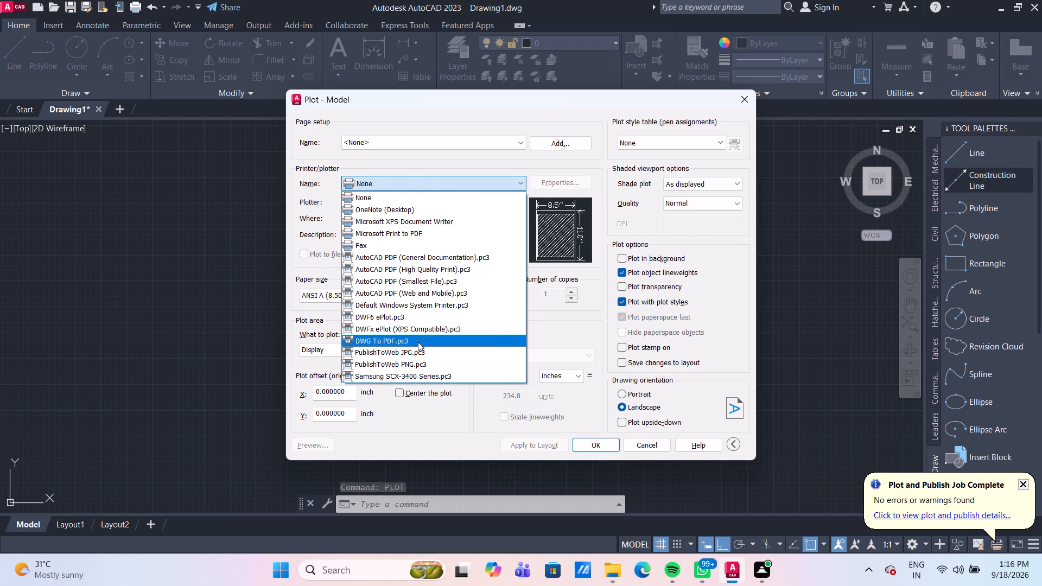
{"action": "left_click", "coordinate": [418, 342]}
Set the plot's paper size to ISO A4 (297.00 x 210.00 MM).
{"action": "left_click", "coordinate": [409, 297]}
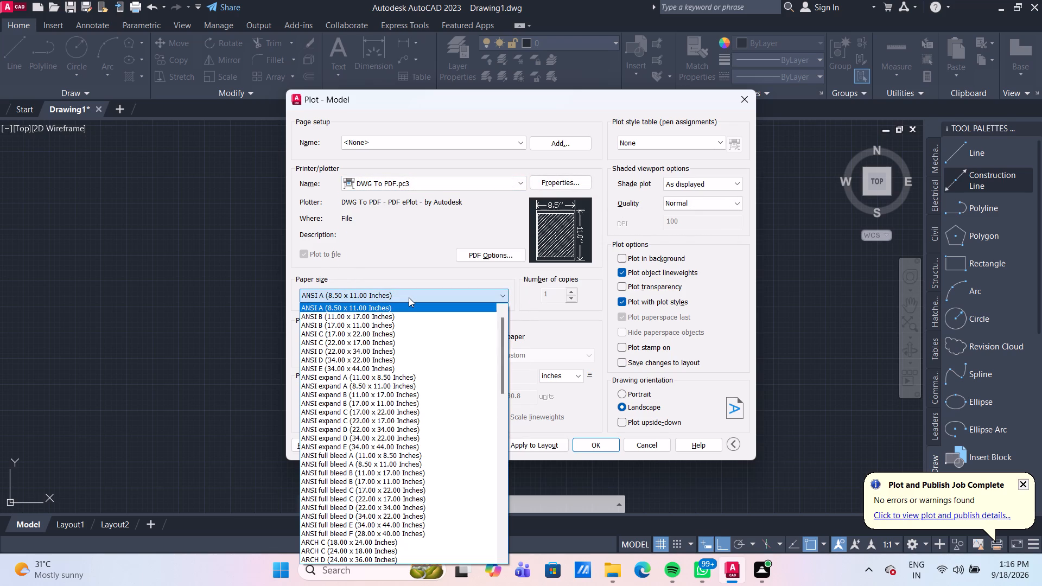
{"action": "scroll", "coordinate": [418, 297], "scroll_direction": "down", "scroll_amount": 3}
{"action": "scroll", "coordinate": [435, 356], "scroll_direction": "down", "scroll_amount": 6}
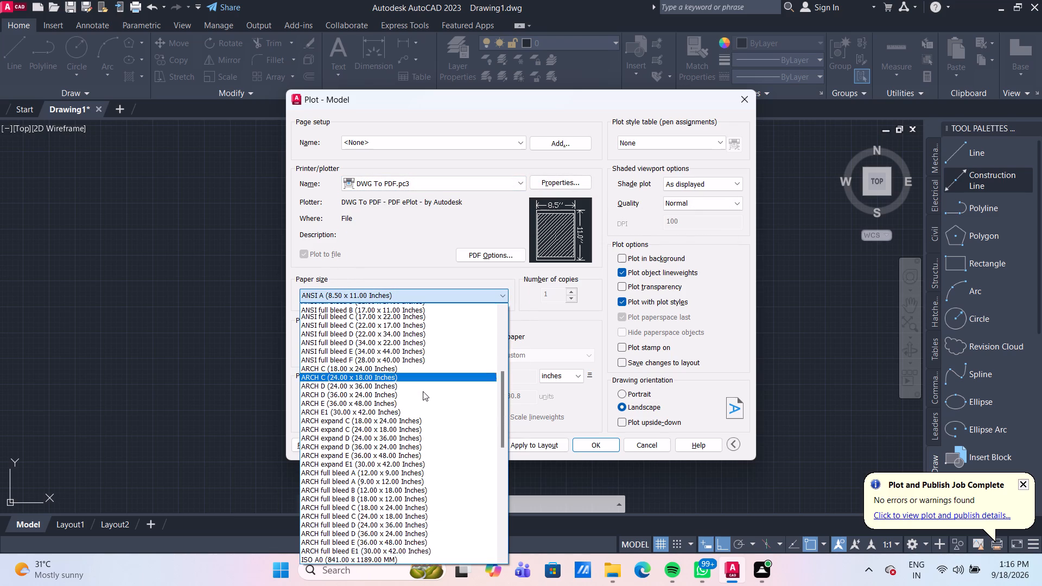
{"action": "scroll", "coordinate": [423, 391], "scroll_direction": "down", "scroll_amount": 6}
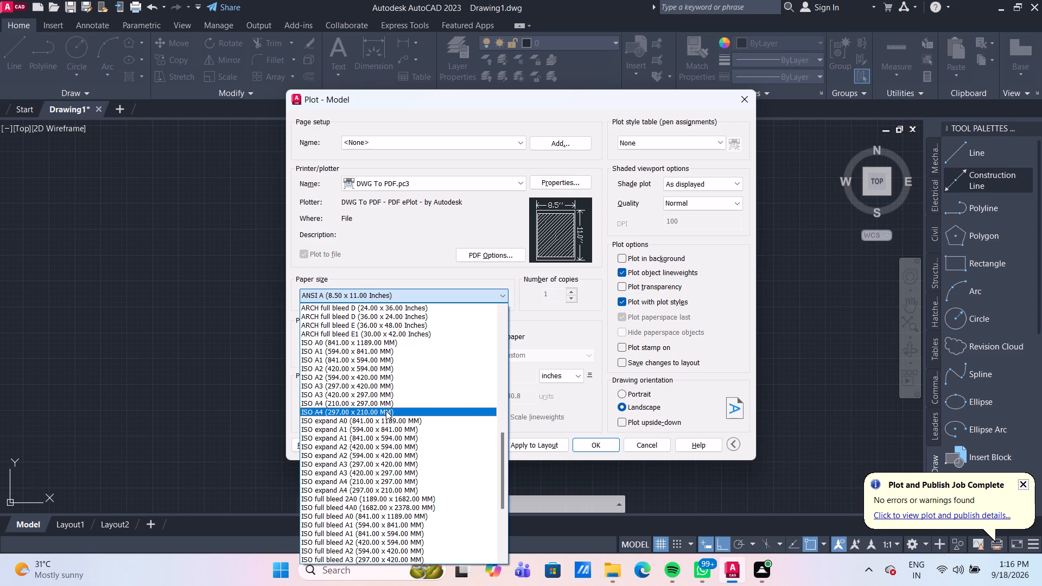
{"action": "left_click", "coordinate": [386, 411]}
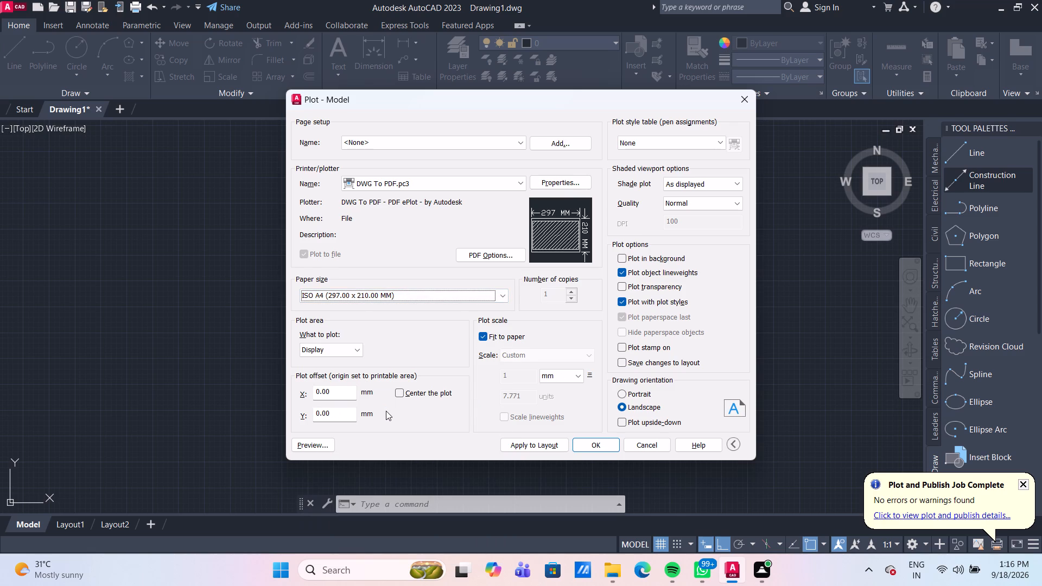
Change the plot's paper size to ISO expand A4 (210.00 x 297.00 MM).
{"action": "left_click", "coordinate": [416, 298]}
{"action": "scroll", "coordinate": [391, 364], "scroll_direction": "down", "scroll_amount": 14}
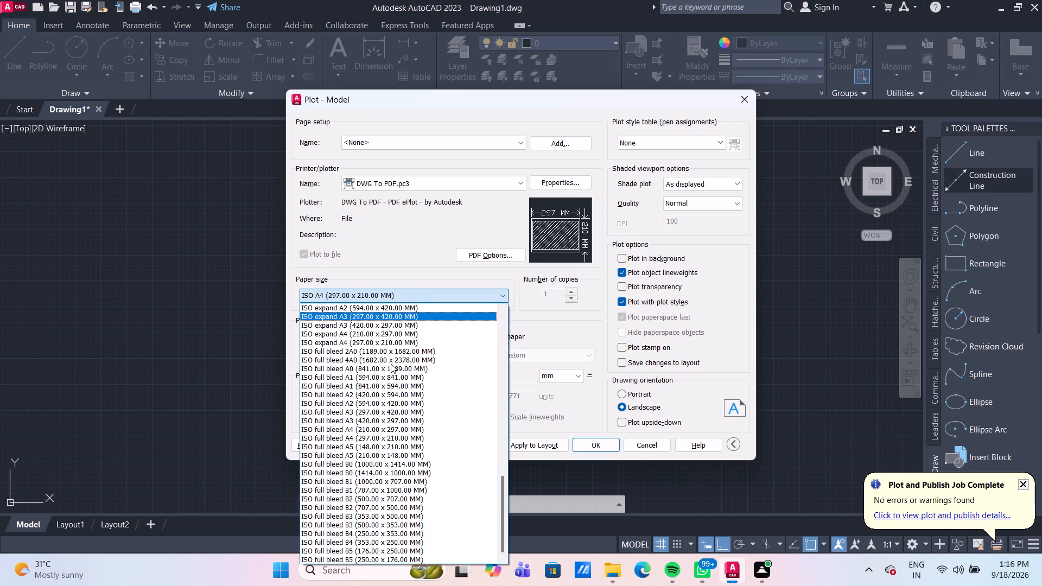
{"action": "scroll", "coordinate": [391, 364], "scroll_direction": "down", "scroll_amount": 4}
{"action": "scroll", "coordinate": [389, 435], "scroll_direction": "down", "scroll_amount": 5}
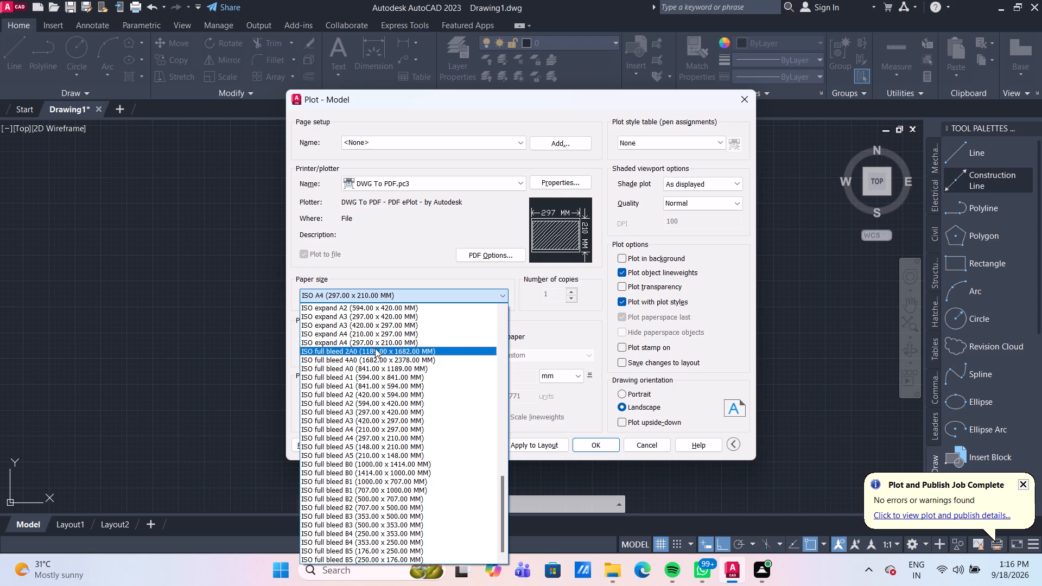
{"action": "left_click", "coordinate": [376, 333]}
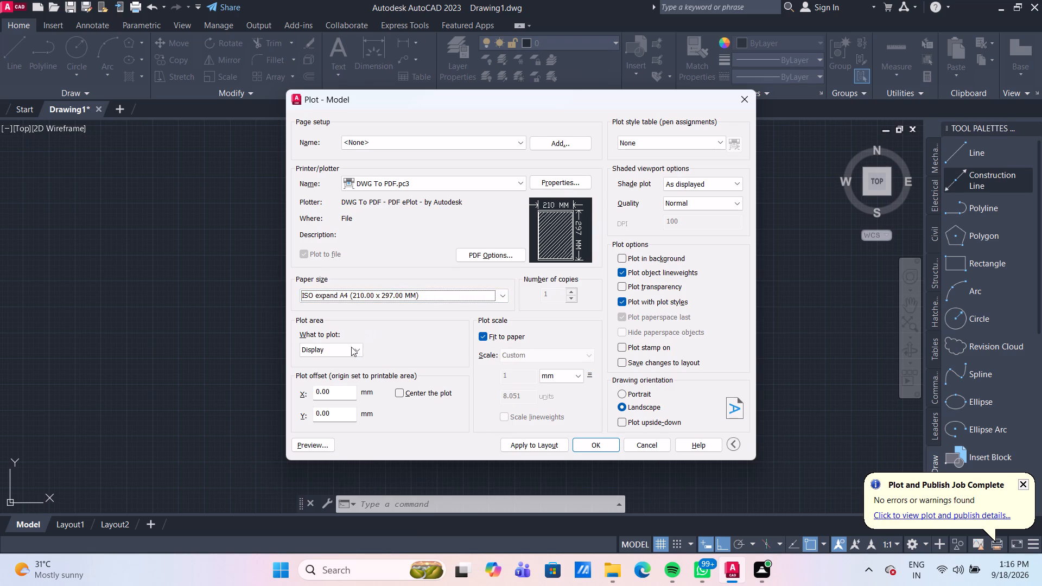
Set the plot area to a window enclosing the whole G+1 elevation with a small margin around it.
{"action": "left_click", "coordinate": [350, 350]}
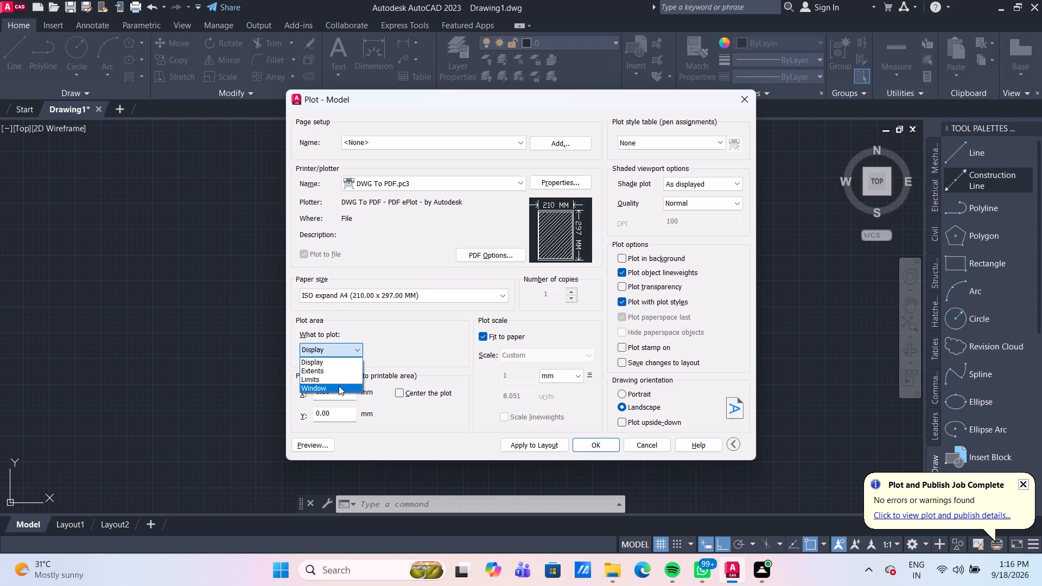
{"action": "left_click", "coordinate": [339, 386]}
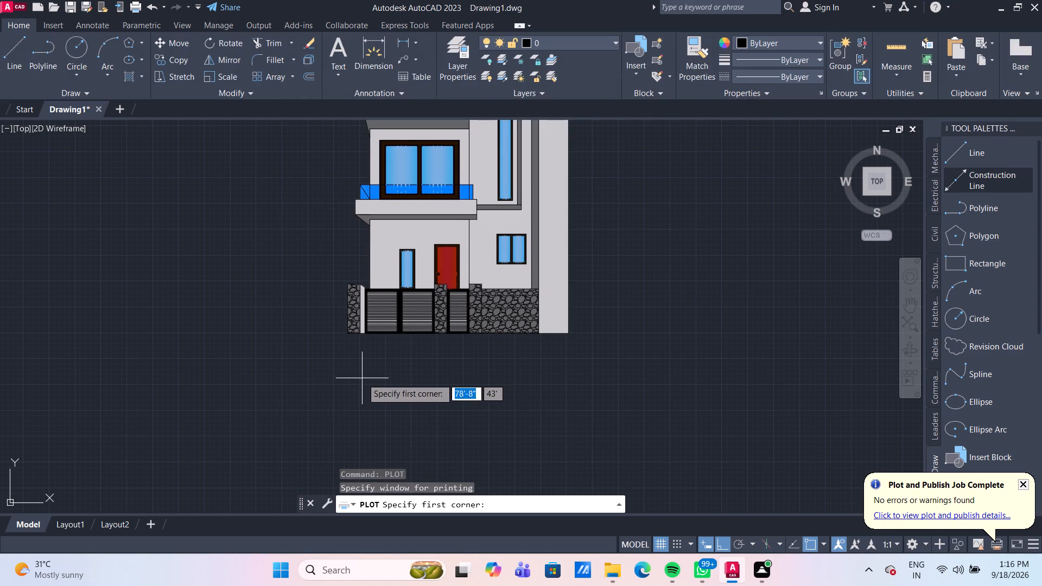
{"action": "middle_click_drag", "start_coordinate": [363, 378], "coordinate": [297, 467]}
{"action": "scroll", "coordinate": [301, 438], "scroll_direction": "down", "scroll_amount": 1}
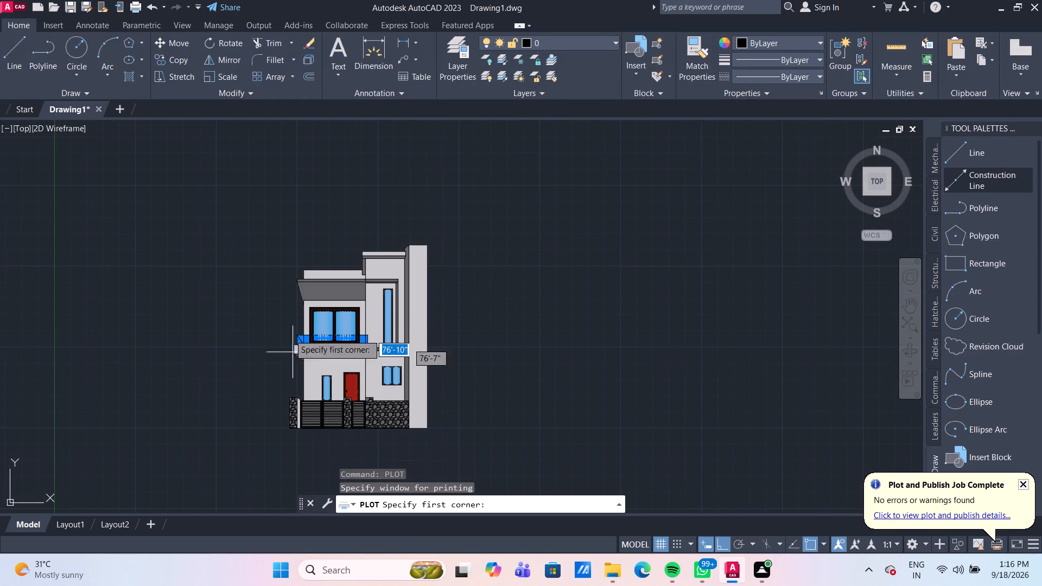
{"action": "left_click", "coordinate": [281, 225]}
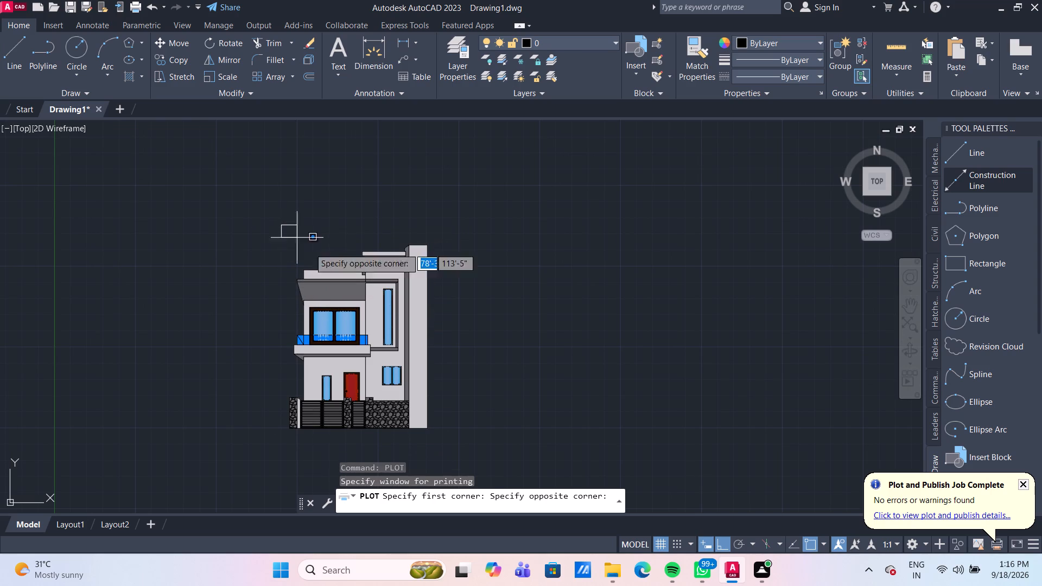
{"action": "left_click", "coordinate": [442, 441]}
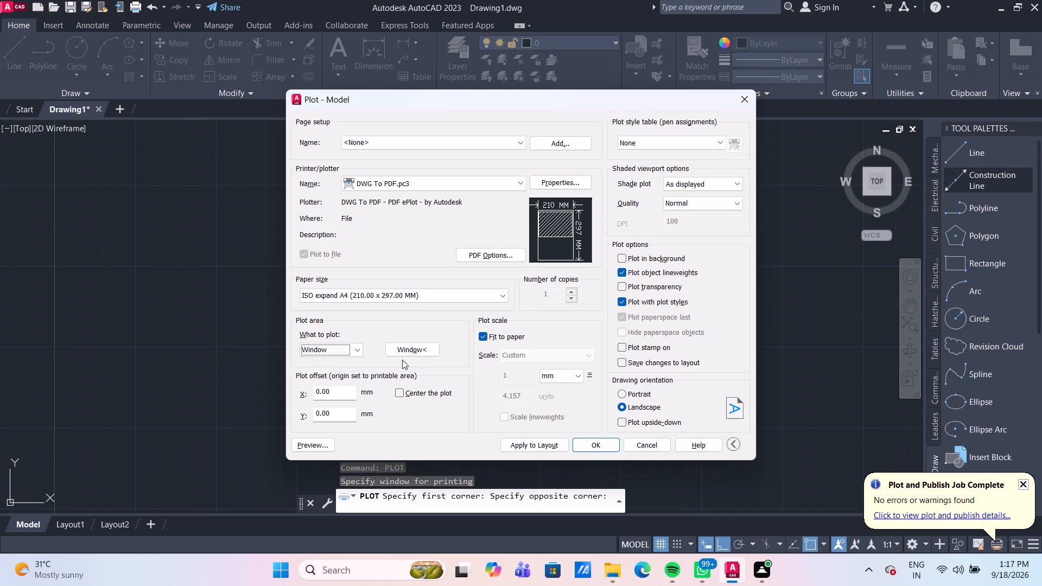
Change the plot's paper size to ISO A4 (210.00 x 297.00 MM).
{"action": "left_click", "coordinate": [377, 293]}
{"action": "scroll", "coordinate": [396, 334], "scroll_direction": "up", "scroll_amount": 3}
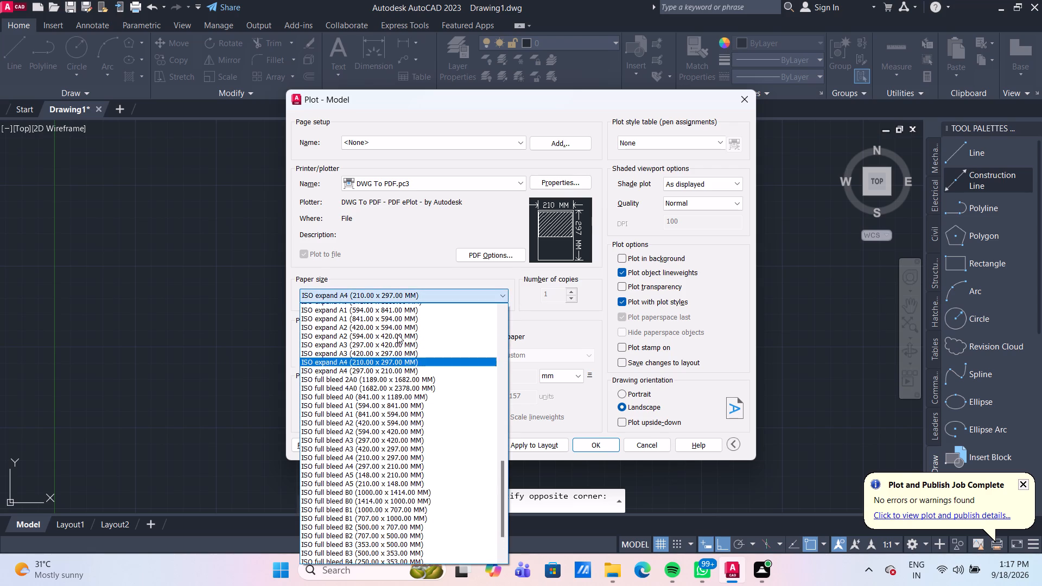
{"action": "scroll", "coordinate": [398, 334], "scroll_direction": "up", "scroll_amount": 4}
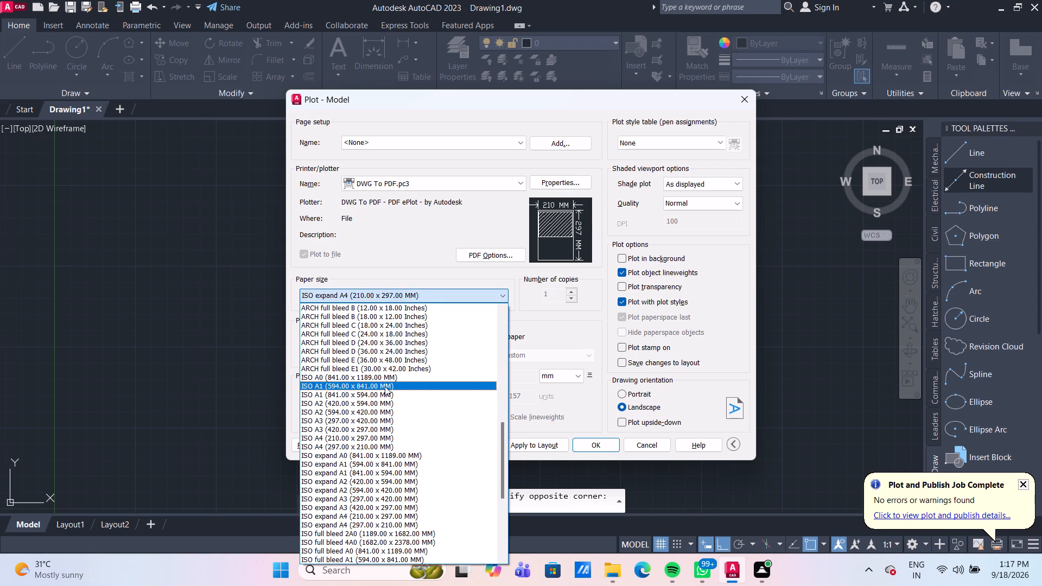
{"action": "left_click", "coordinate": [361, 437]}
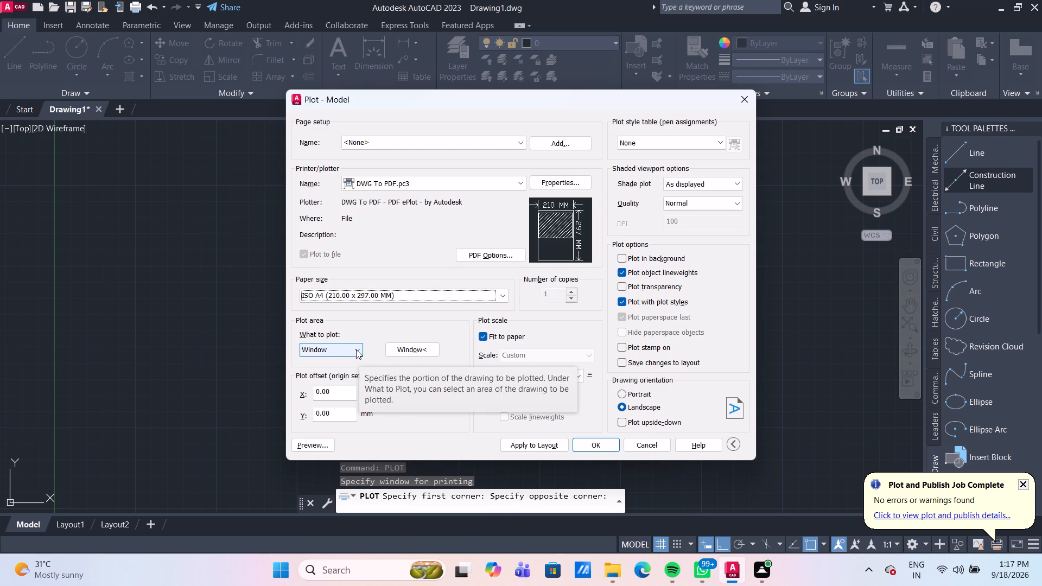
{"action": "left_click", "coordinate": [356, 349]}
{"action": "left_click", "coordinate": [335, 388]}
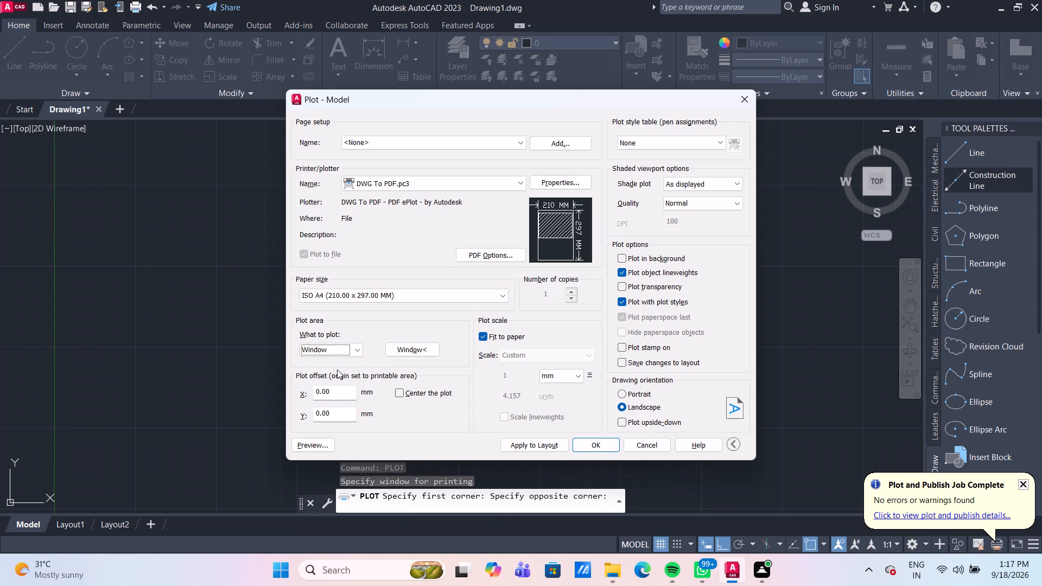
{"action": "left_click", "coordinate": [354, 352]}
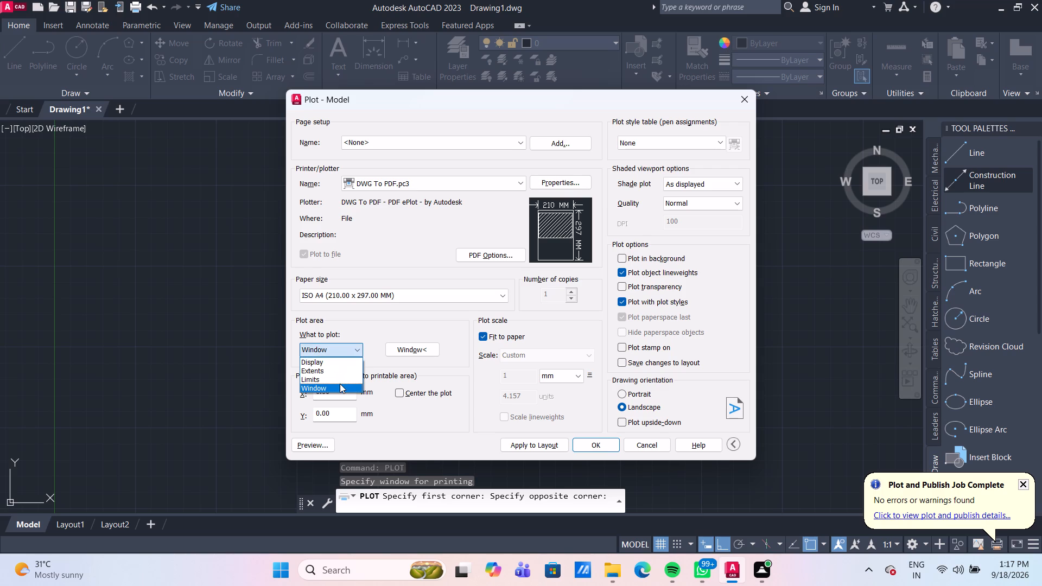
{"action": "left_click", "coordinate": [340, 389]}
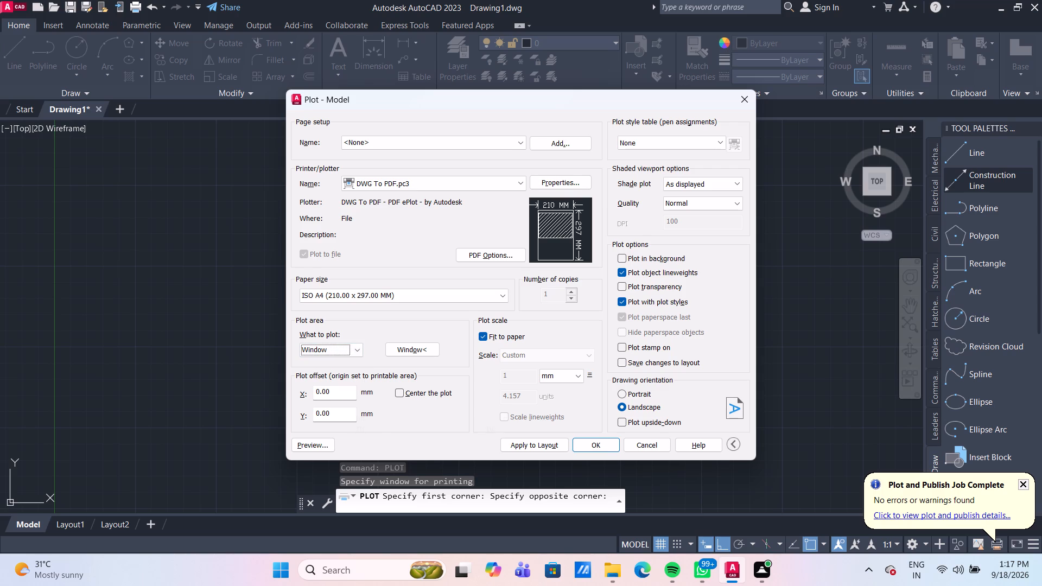
Center the plot on the sheet and preview it.
{"action": "left_click", "coordinate": [404, 394]}
{"action": "left_click", "coordinate": [321, 445]}
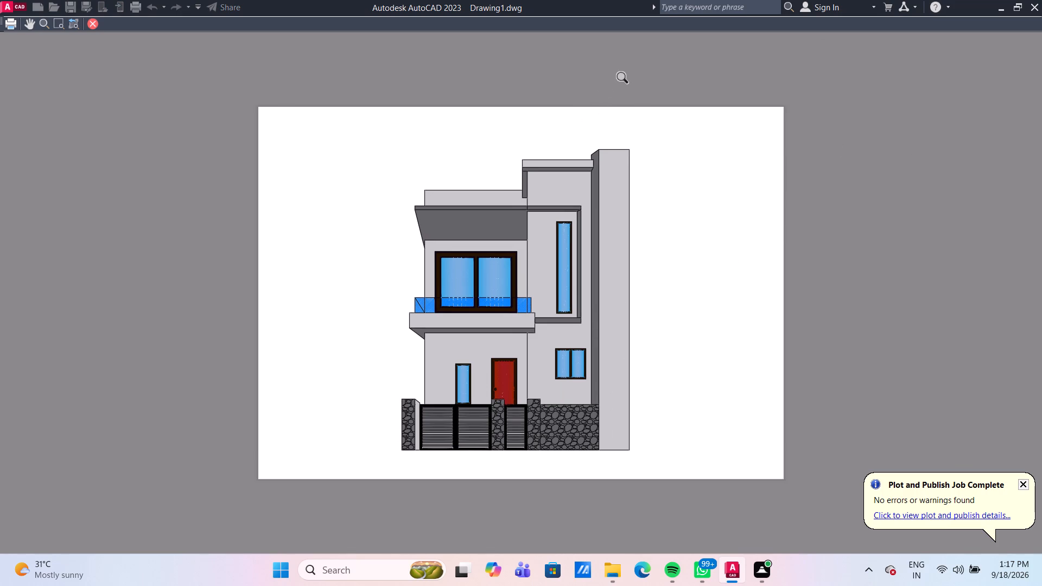
{"action": "left_click", "coordinate": [614, 2]}
{"action": "key", "text": "Escape"}
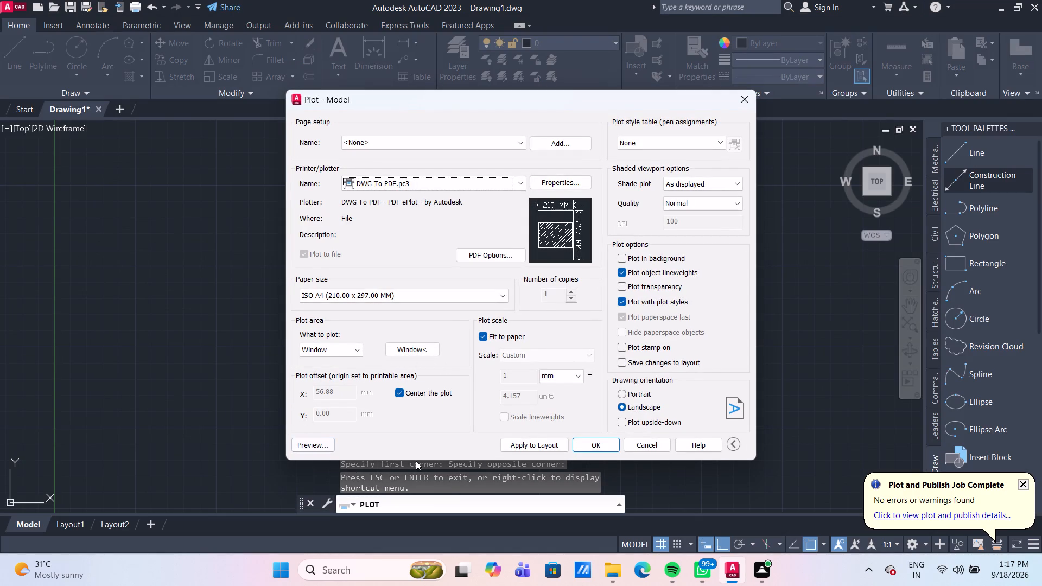
Set the paper size to ISO A4 (297.00 x 210.00 MM) and preview the elevation plot again.
{"action": "left_click", "coordinate": [426, 301]}
{"action": "scroll", "coordinate": [426, 301], "scroll_direction": "down", "scroll_amount": 3}
{"action": "scroll", "coordinate": [426, 301], "scroll_direction": "up", "scroll_amount": 3}
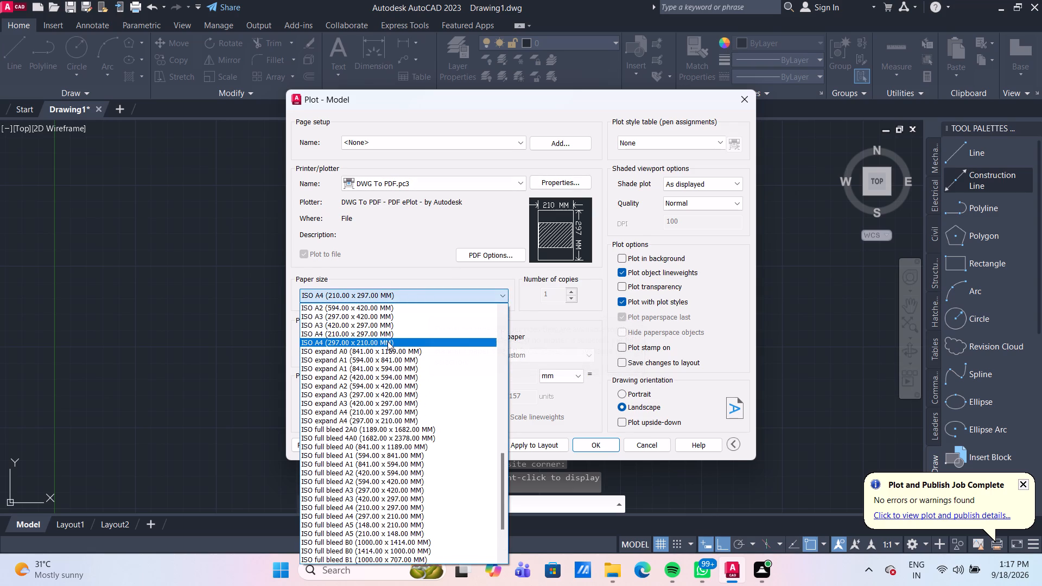
{"action": "left_click", "coordinate": [387, 341]}
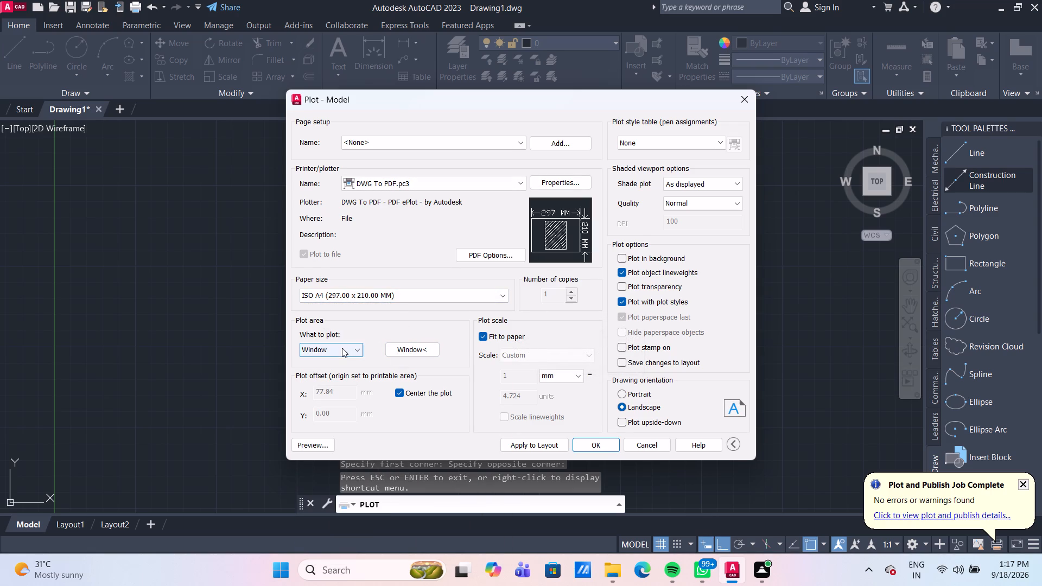
{"action": "left_click", "coordinate": [317, 444]}
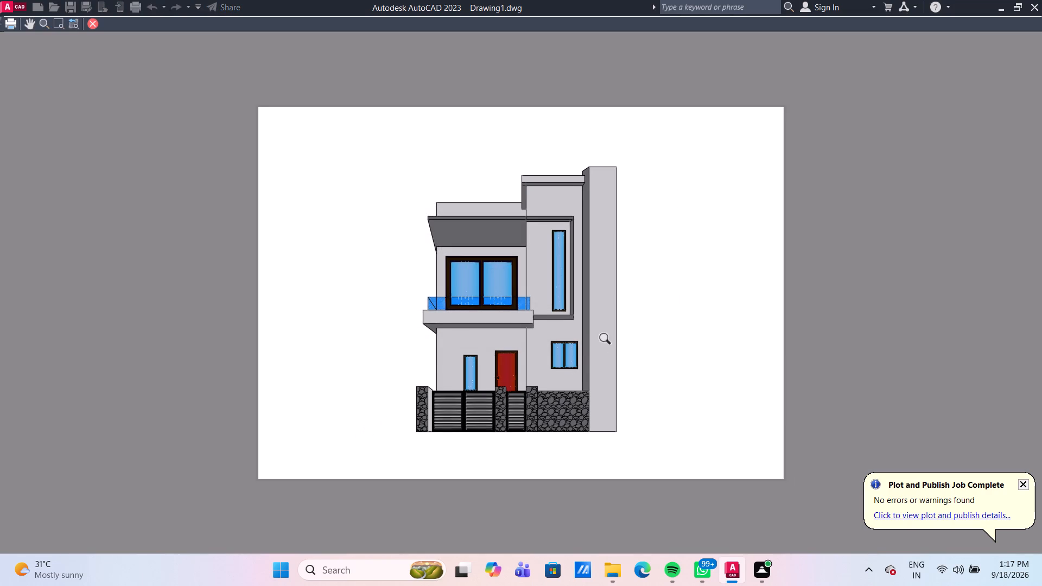
{"action": "key", "text": "Escape"}
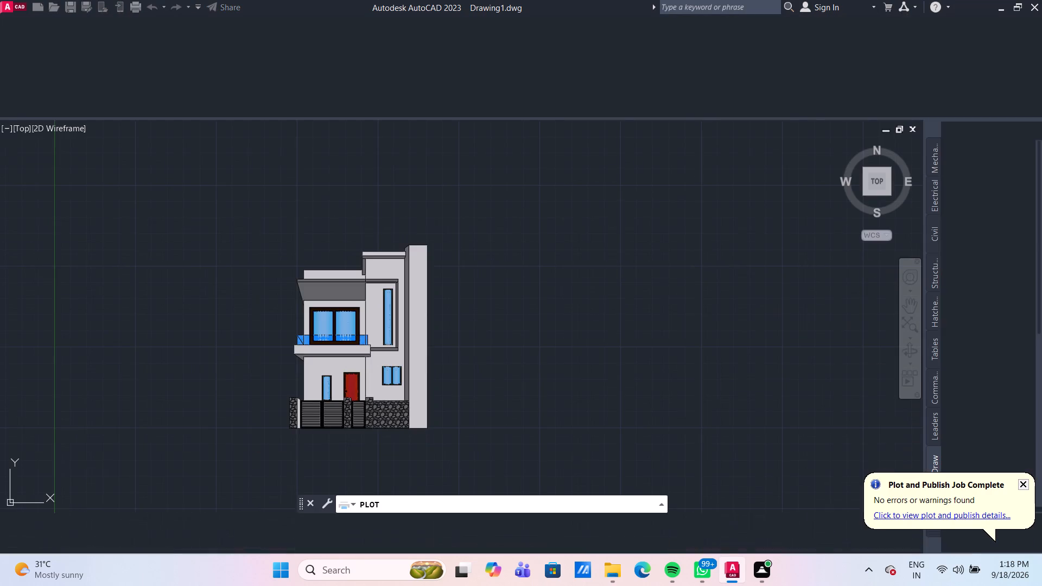
{"action": "scroll", "coordinate": [715, 277], "scroll_direction": "down", "scroll_amount": 1}
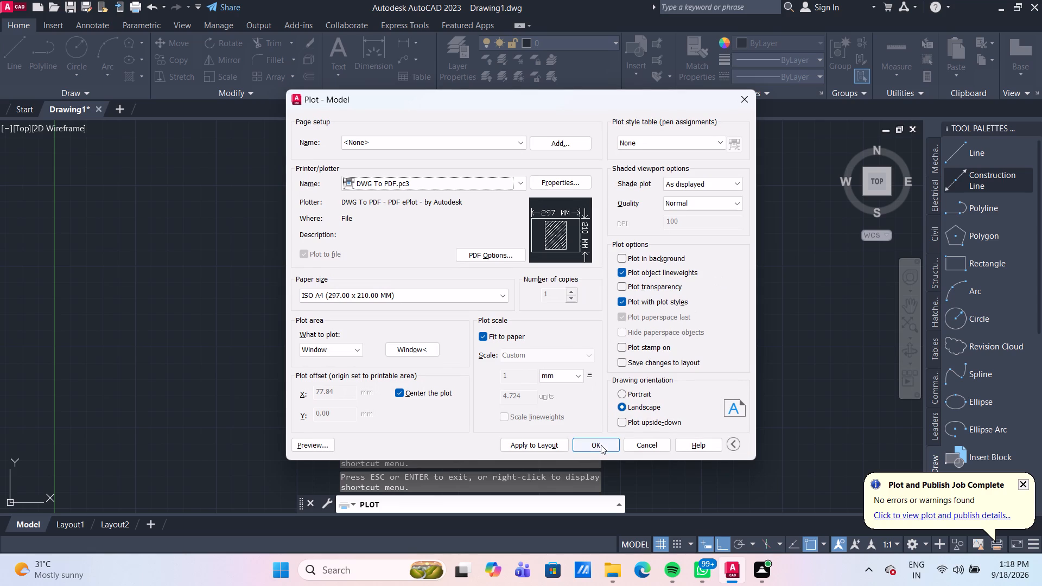
Plot the elevation to the CDA PDF folder as G+1 RECIDENTIAL ELEVATION, and close the PDF that opens.
{"action": "left_click", "coordinate": [600, 445]}
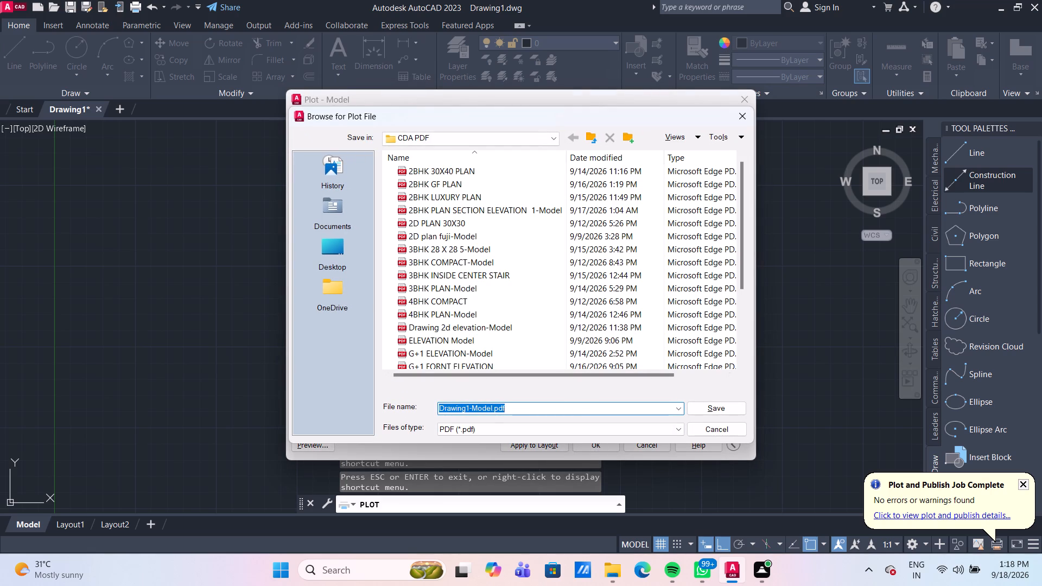
{"action": "key", "text": "g"}
{"action": "key", "text": "shift+plus"}
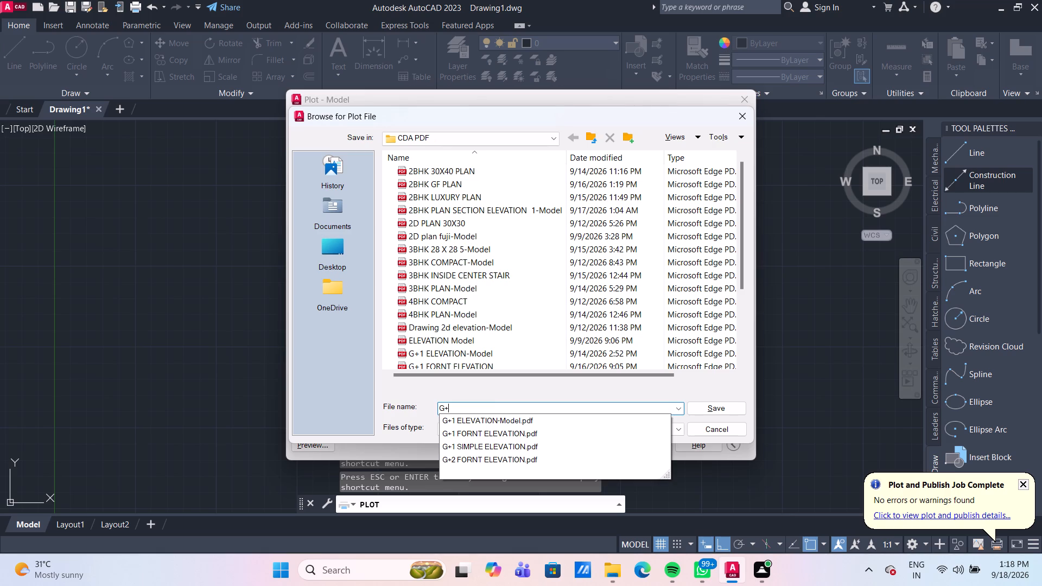
{"action": "type", "text": "1"}
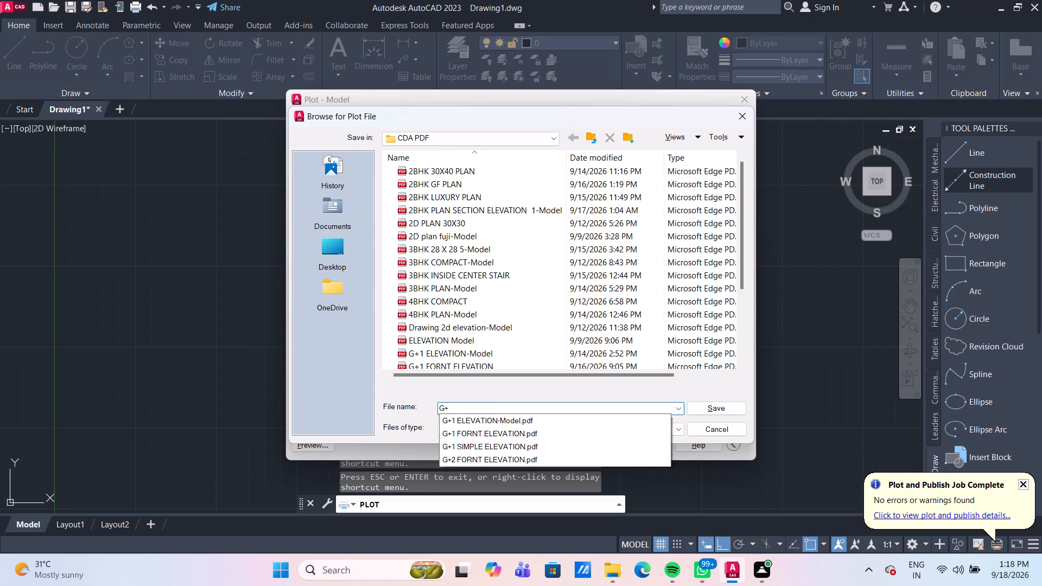
{"action": "key", "text": "space"}
{"action": "type", "text": "RE"}
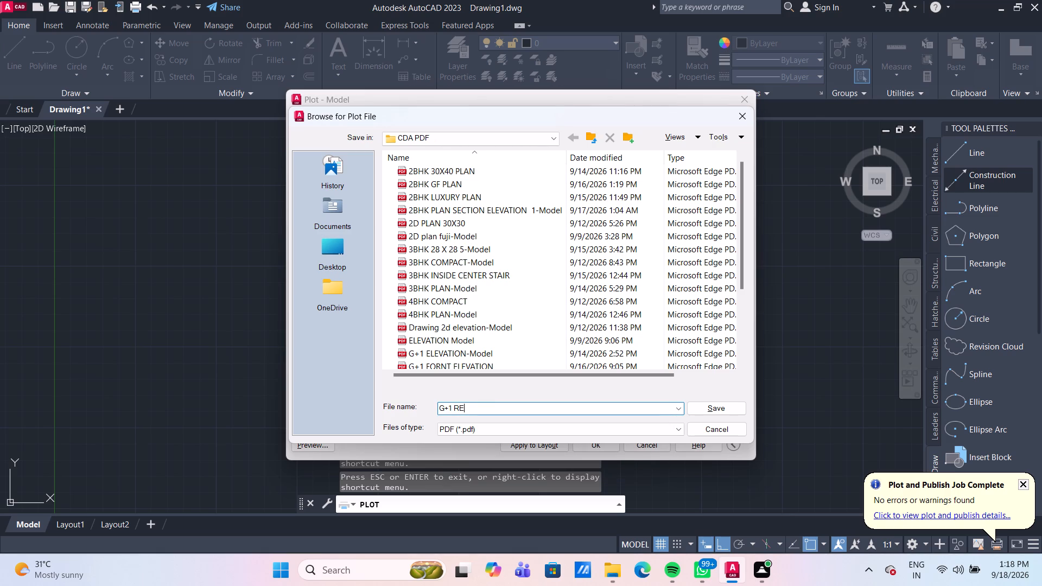
{"action": "type", "text": "CIDENTIAL"}
{"action": "key", "text": "space"}
{"action": "type", "text": "ELE"}
{"action": "type", "text": "VATION"}
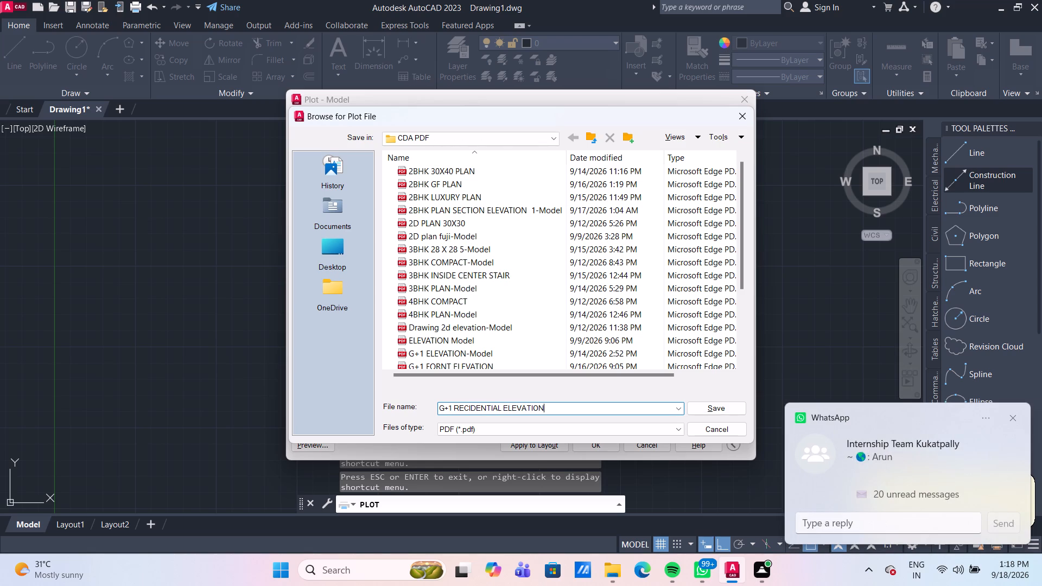
{"action": "left_click", "coordinate": [709, 407]}
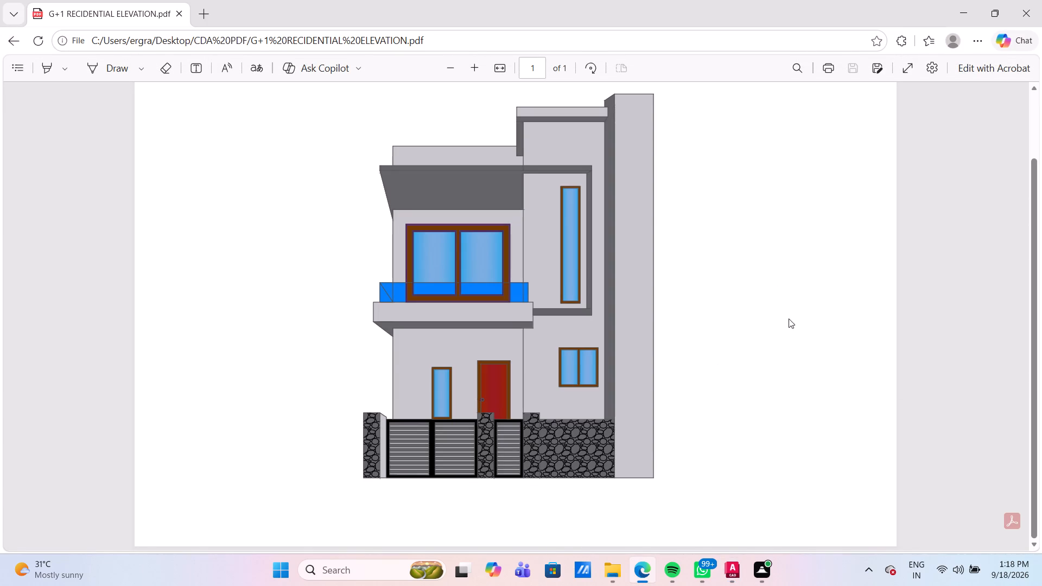
{"action": "left_click", "coordinate": [1030, 13]}
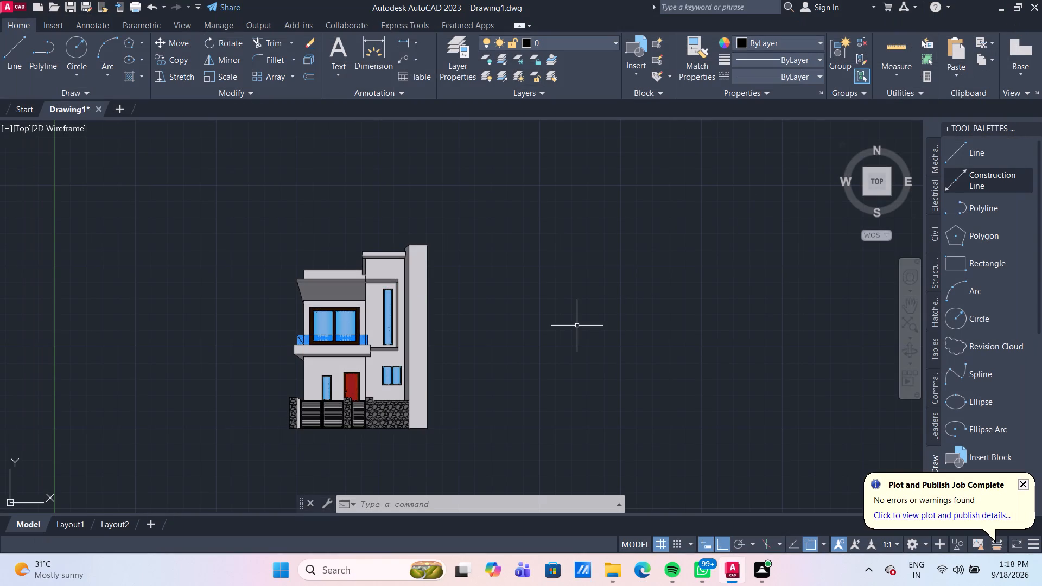
Save the drawing in the desktop's CAD DWG folder as G+1 RESIDENTIAL ELEVATION, in AutoCAD 2018 Drawing (*.dwg) format.
{"action": "key", "text": "ctrl+s"}
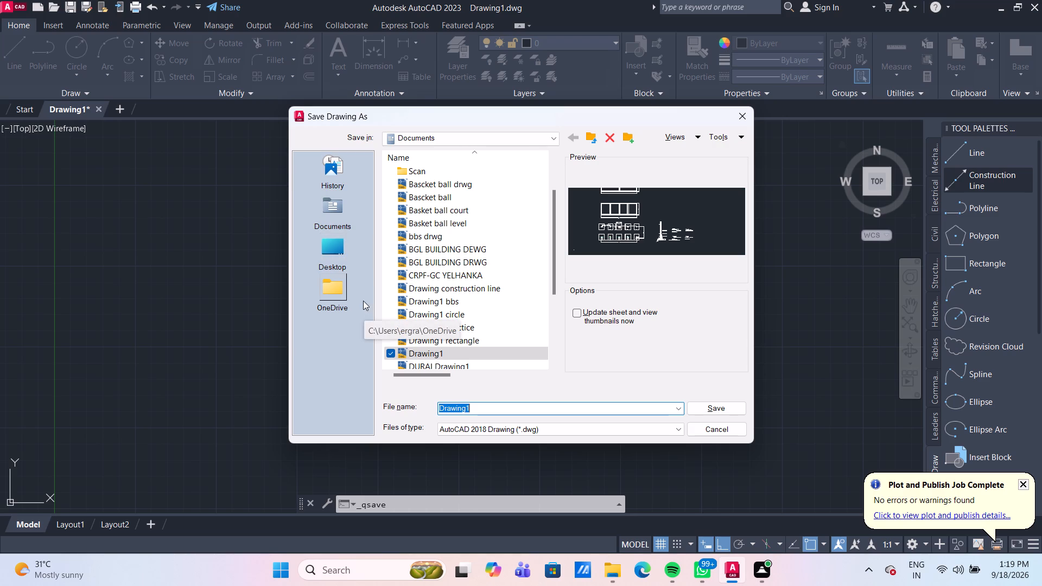
{"action": "left_click", "coordinate": [342, 250]}
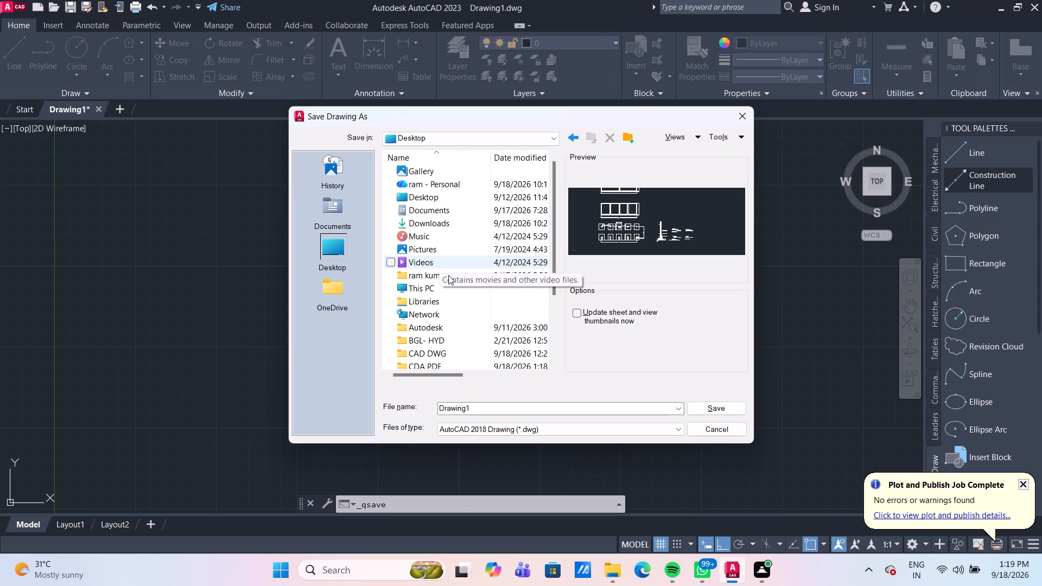
{"action": "scroll", "coordinate": [449, 325], "scroll_direction": "down", "scroll_amount": 1}
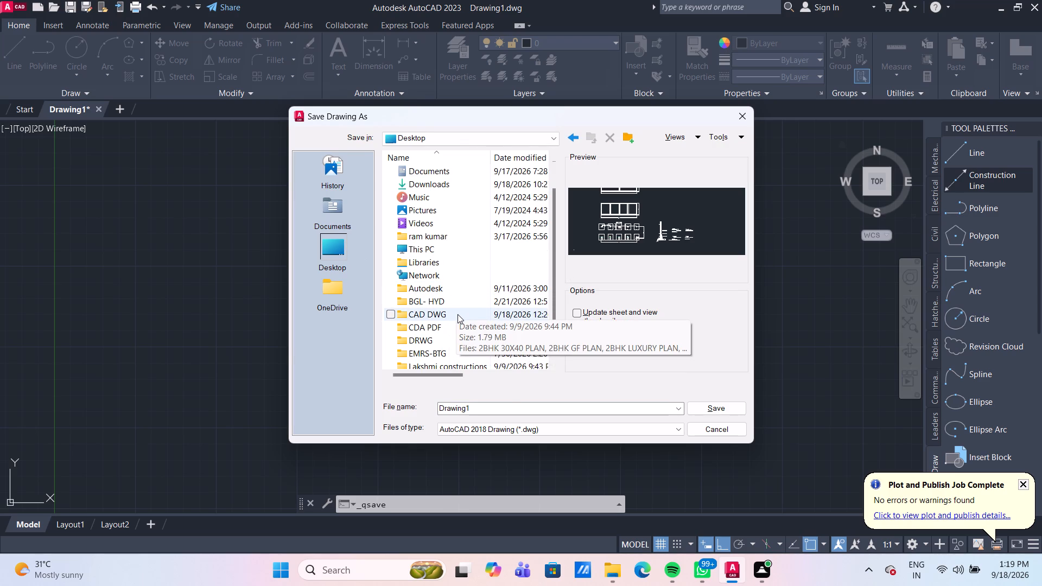
{"action": "double_click", "coordinate": [458, 314]}
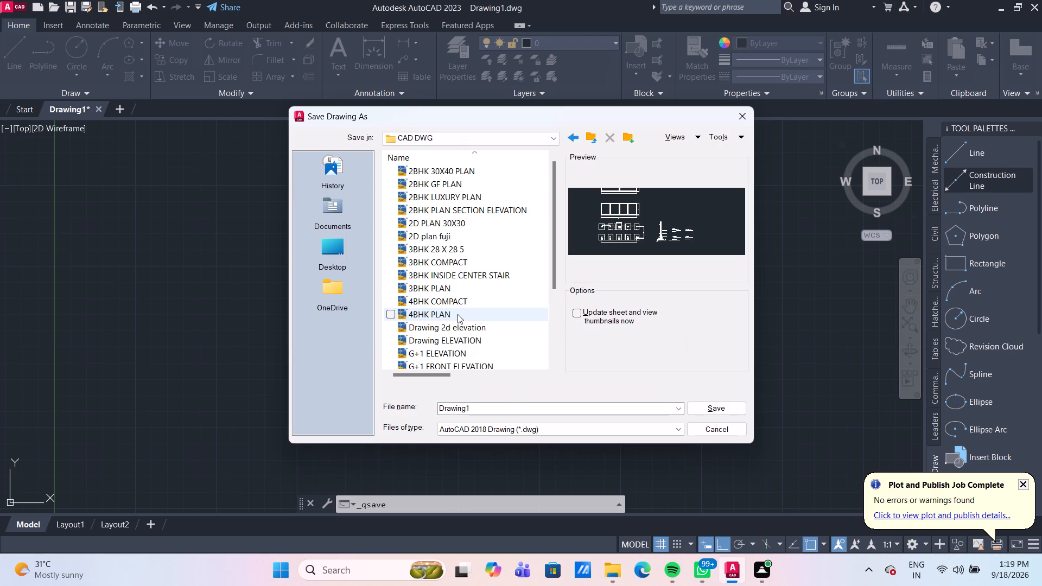
{"action": "scroll", "coordinate": [458, 314], "scroll_direction": "down", "scroll_amount": 8}
{"action": "scroll", "coordinate": [474, 319], "scroll_direction": "up", "scroll_amount": 7}
{"action": "left_click", "coordinate": [523, 410]}
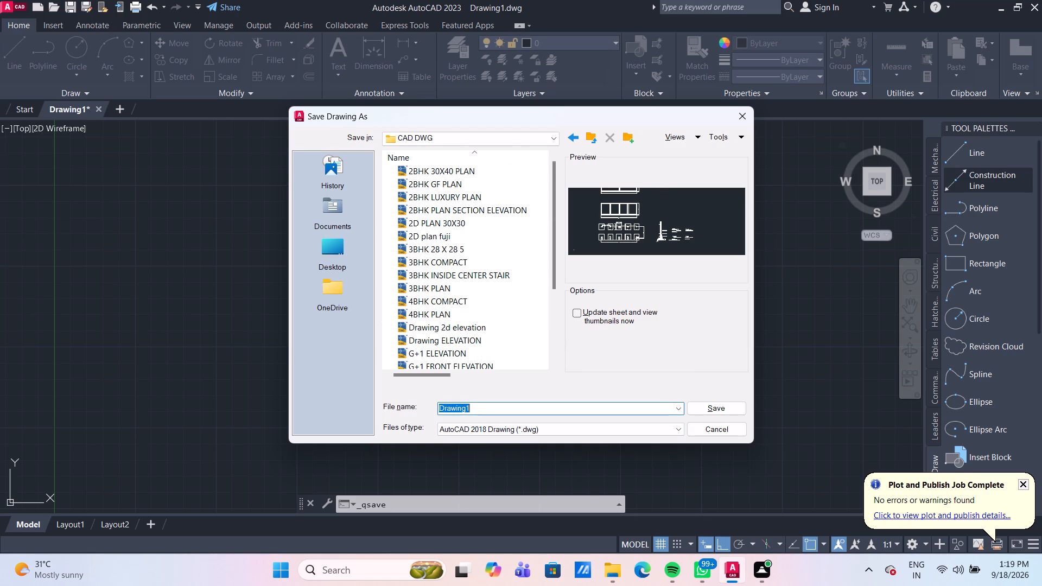
{"action": "key", "text": "g"}
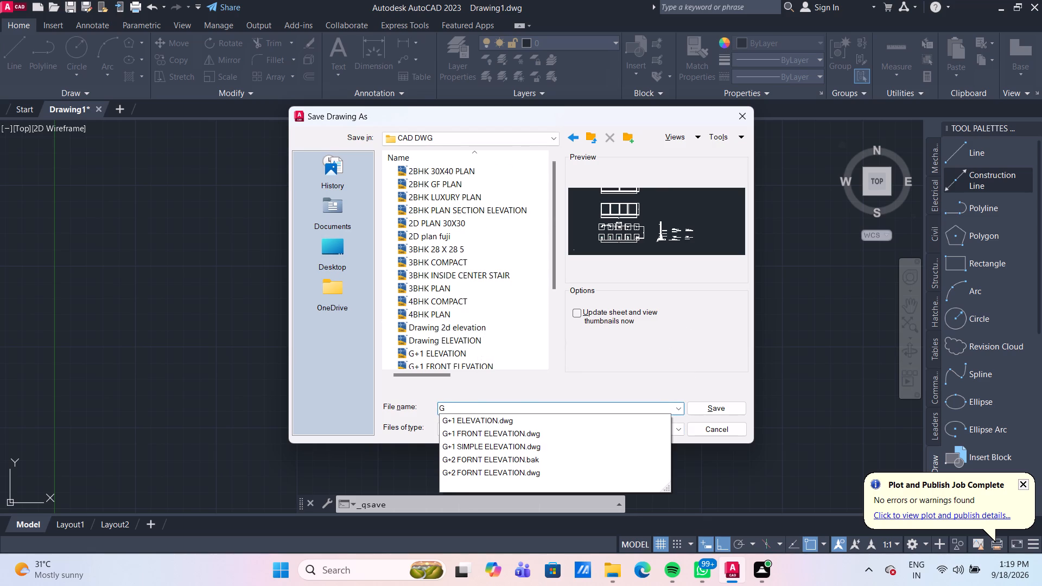
{"action": "key", "text": "shift+plus"}
{"action": "key", "text": "1"}
{"action": "key", "text": "space"}
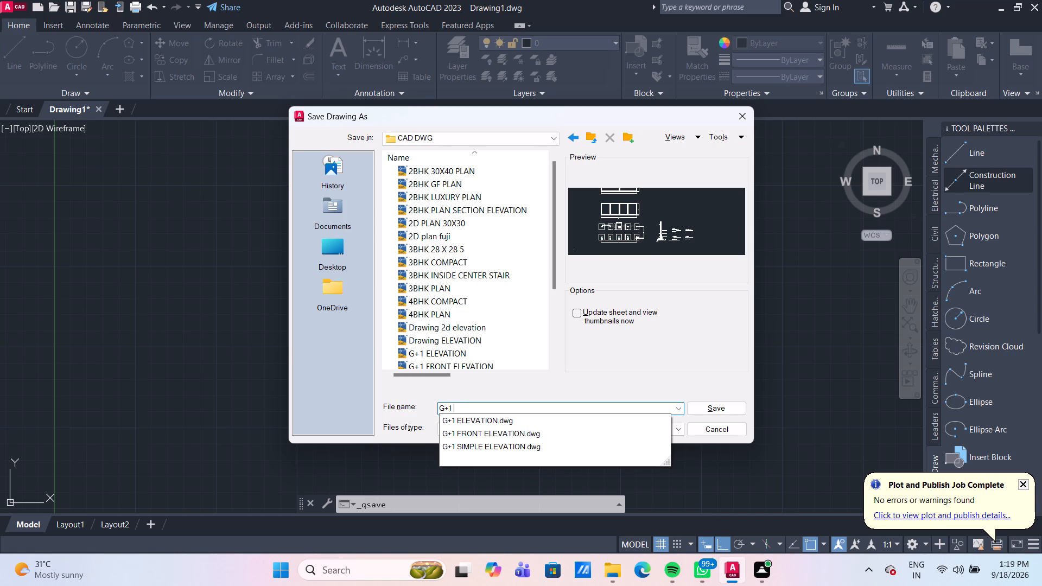
{"action": "key", "text": "r"}
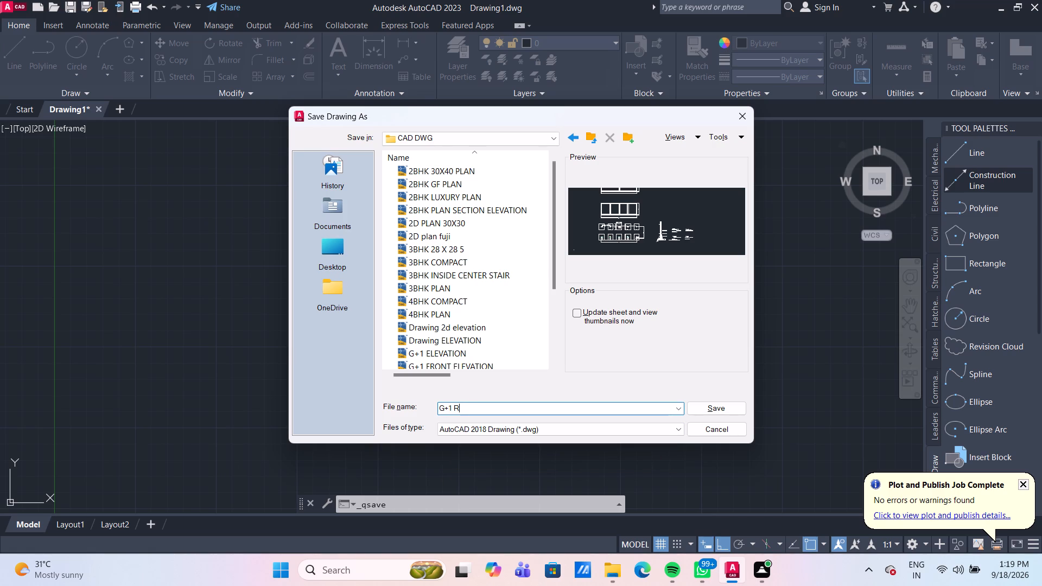
{"action": "key", "text": "e"}
{"action": "type", "text": "SIDEN"}
{"action": "type", "text": "TI"}
{"action": "type", "text": "AL"}
{"action": "key", "text": "space"}
{"action": "type", "text": "ELE"}
{"action": "type", "text": "VATION"}
{"action": "left_click", "coordinate": [711, 406]}
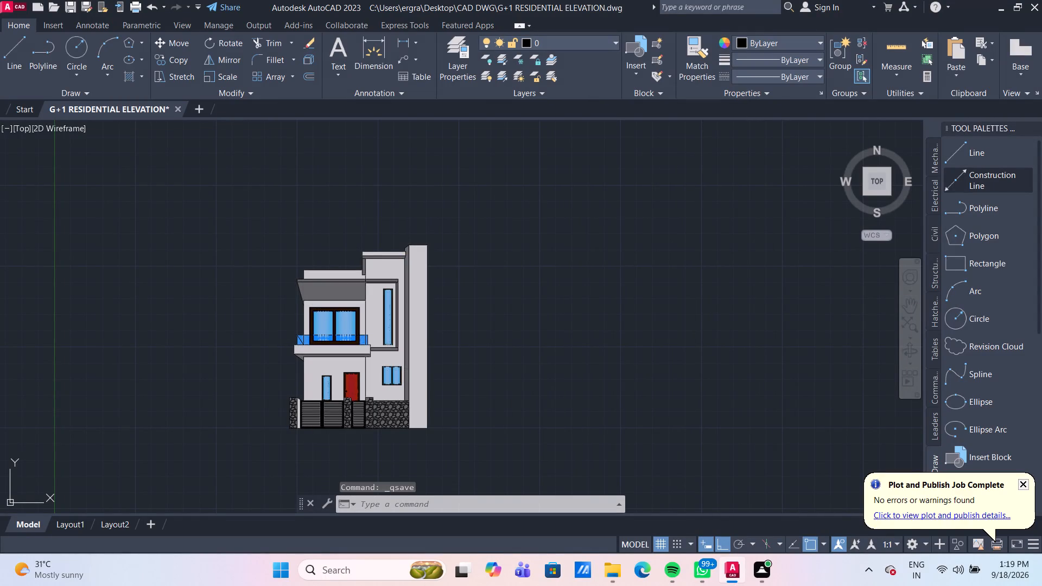